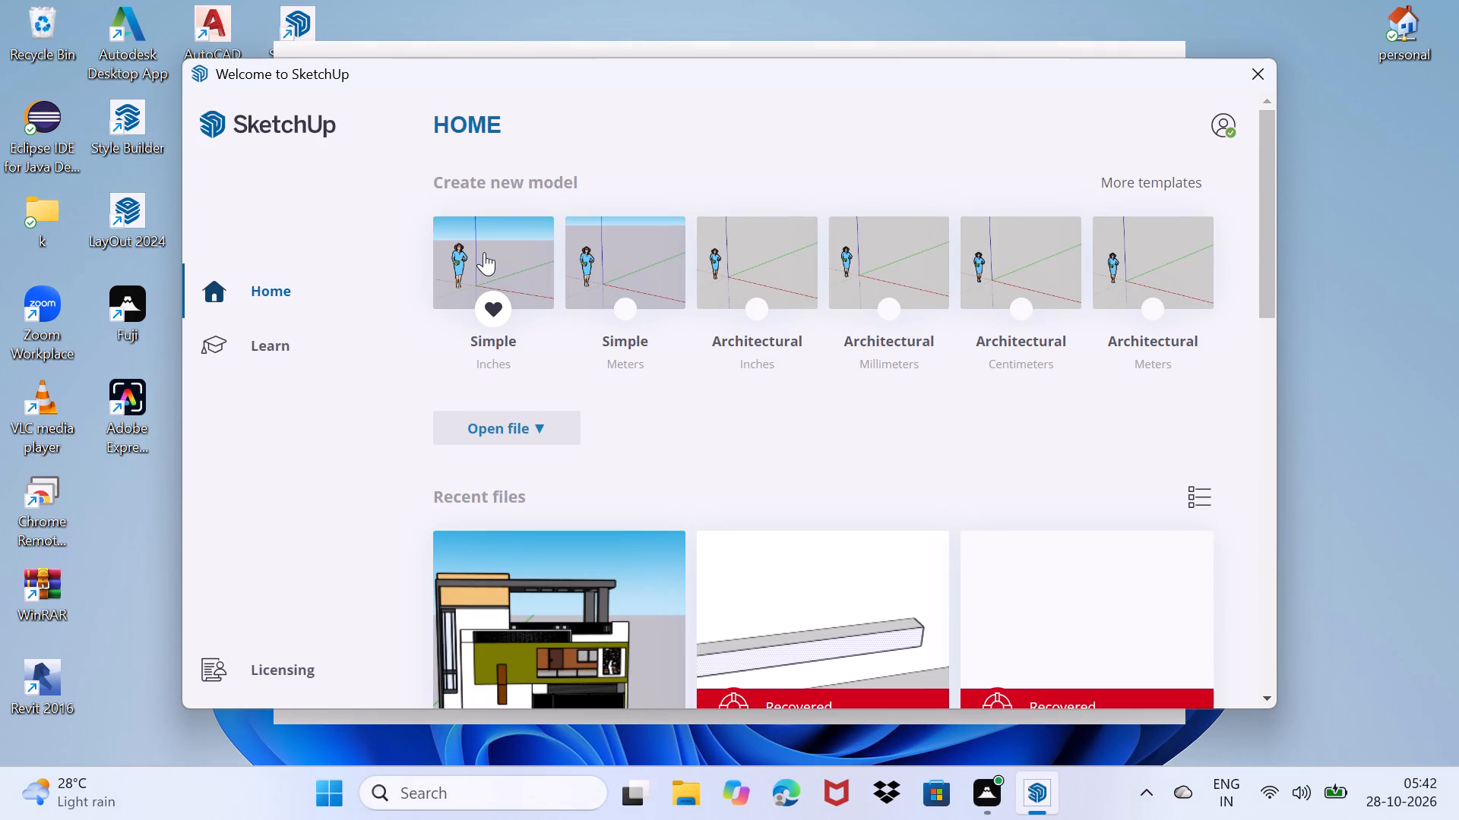
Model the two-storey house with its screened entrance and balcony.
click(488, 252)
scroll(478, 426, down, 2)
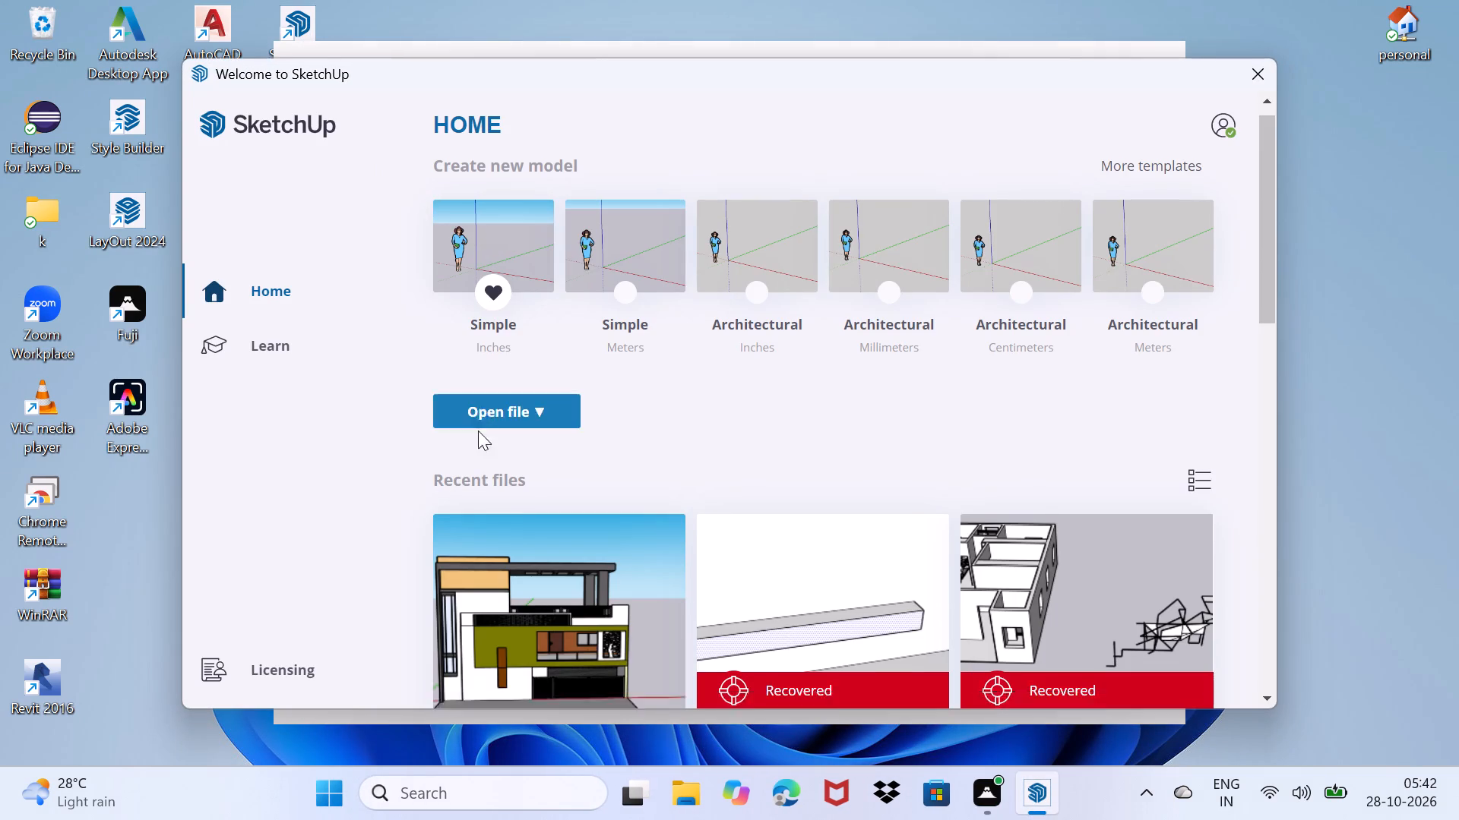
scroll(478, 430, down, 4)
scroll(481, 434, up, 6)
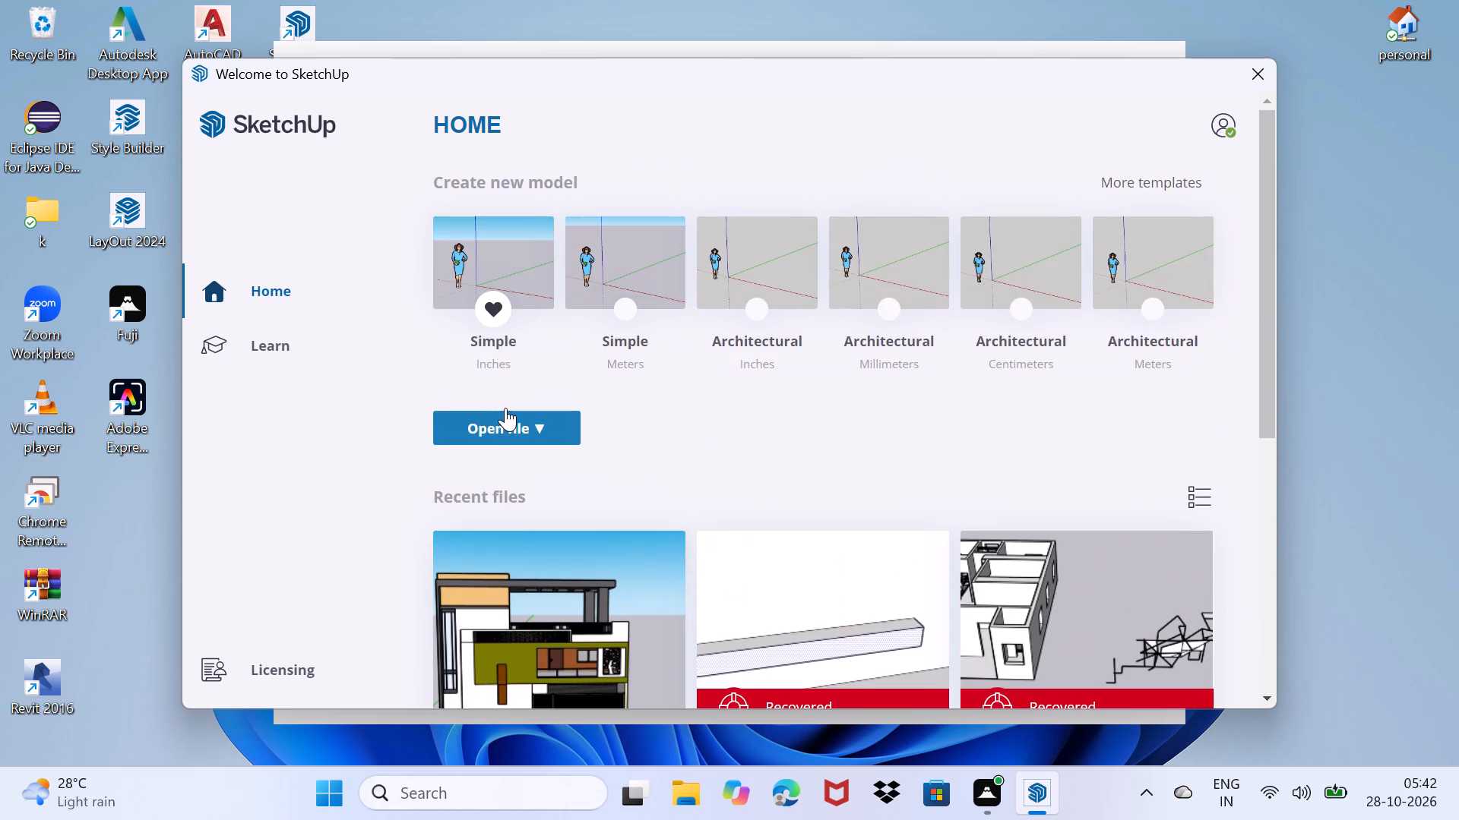
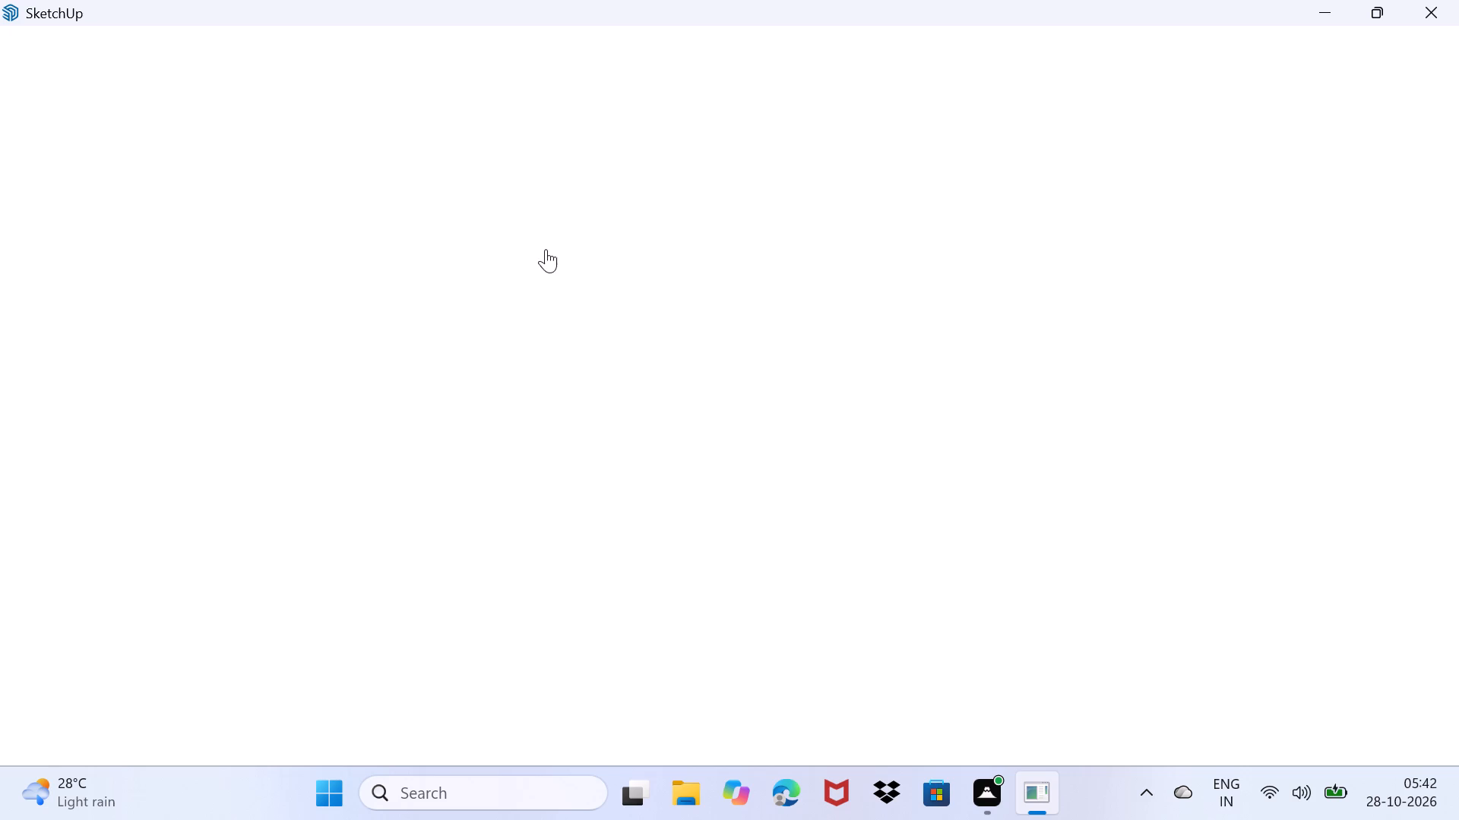
Close the blank SketchUp window.
click(1429, 6)
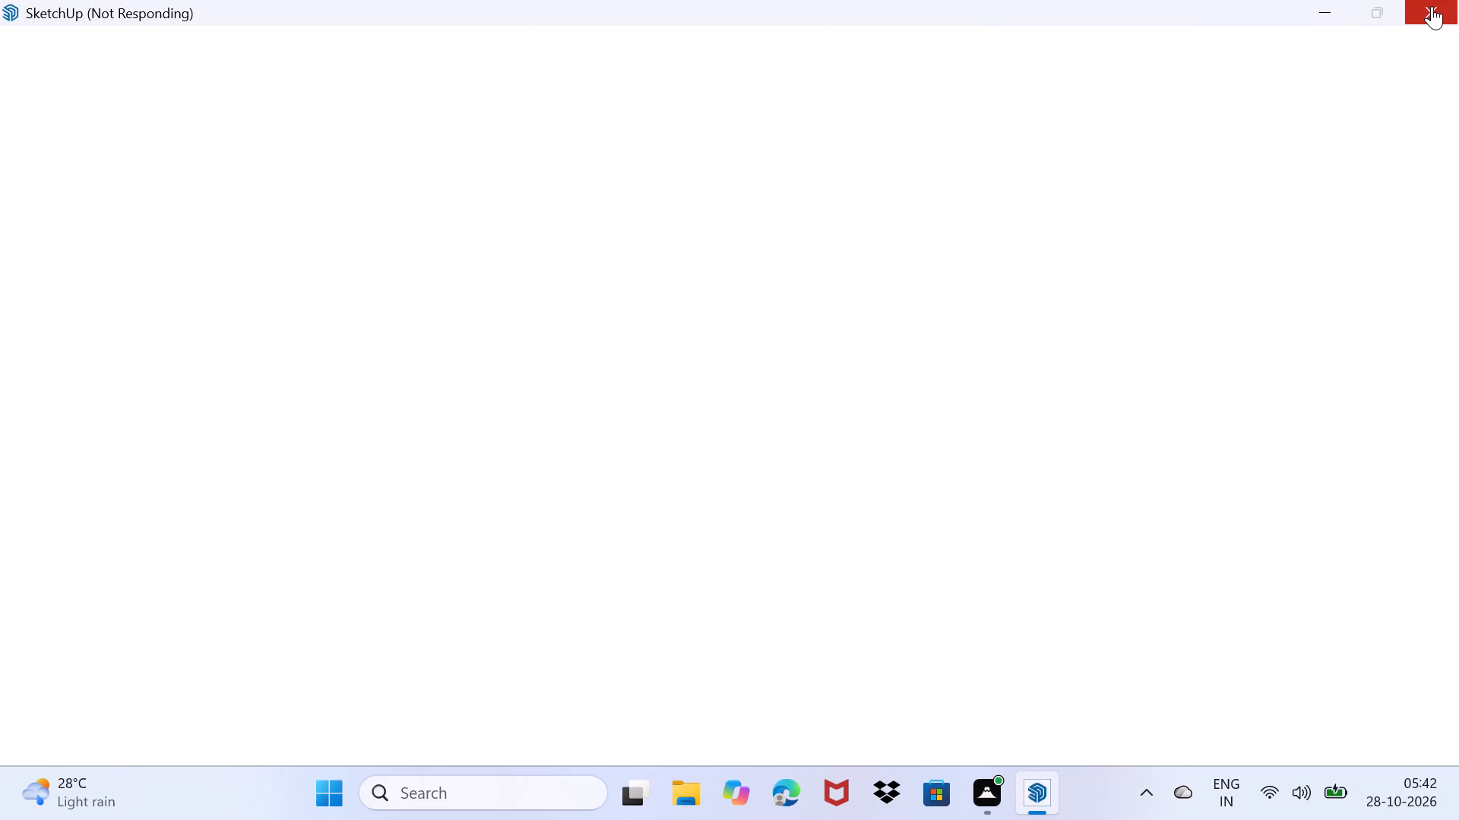
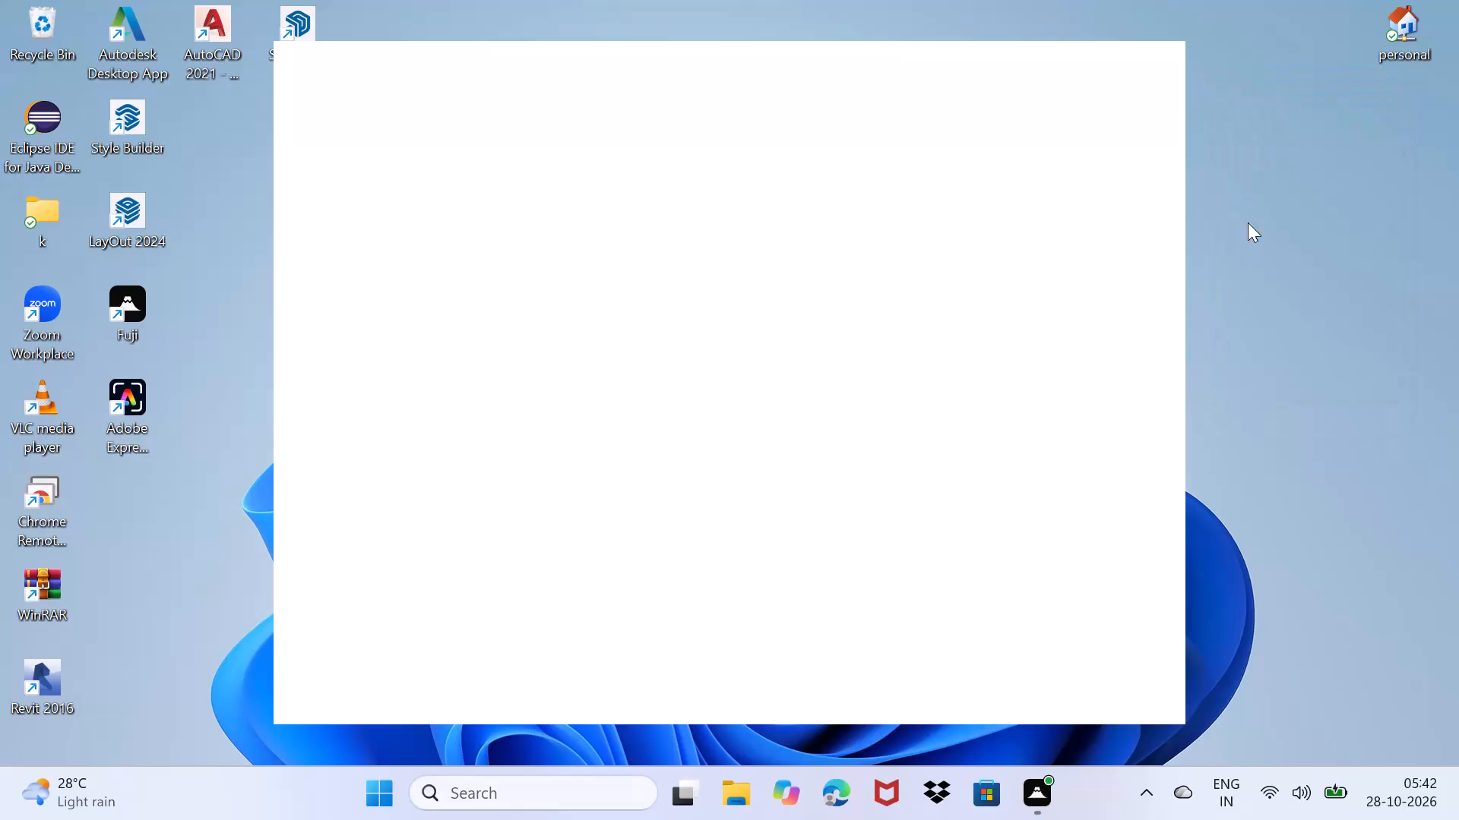
Refresh the Windows desktop.
right_click(1255, 270)
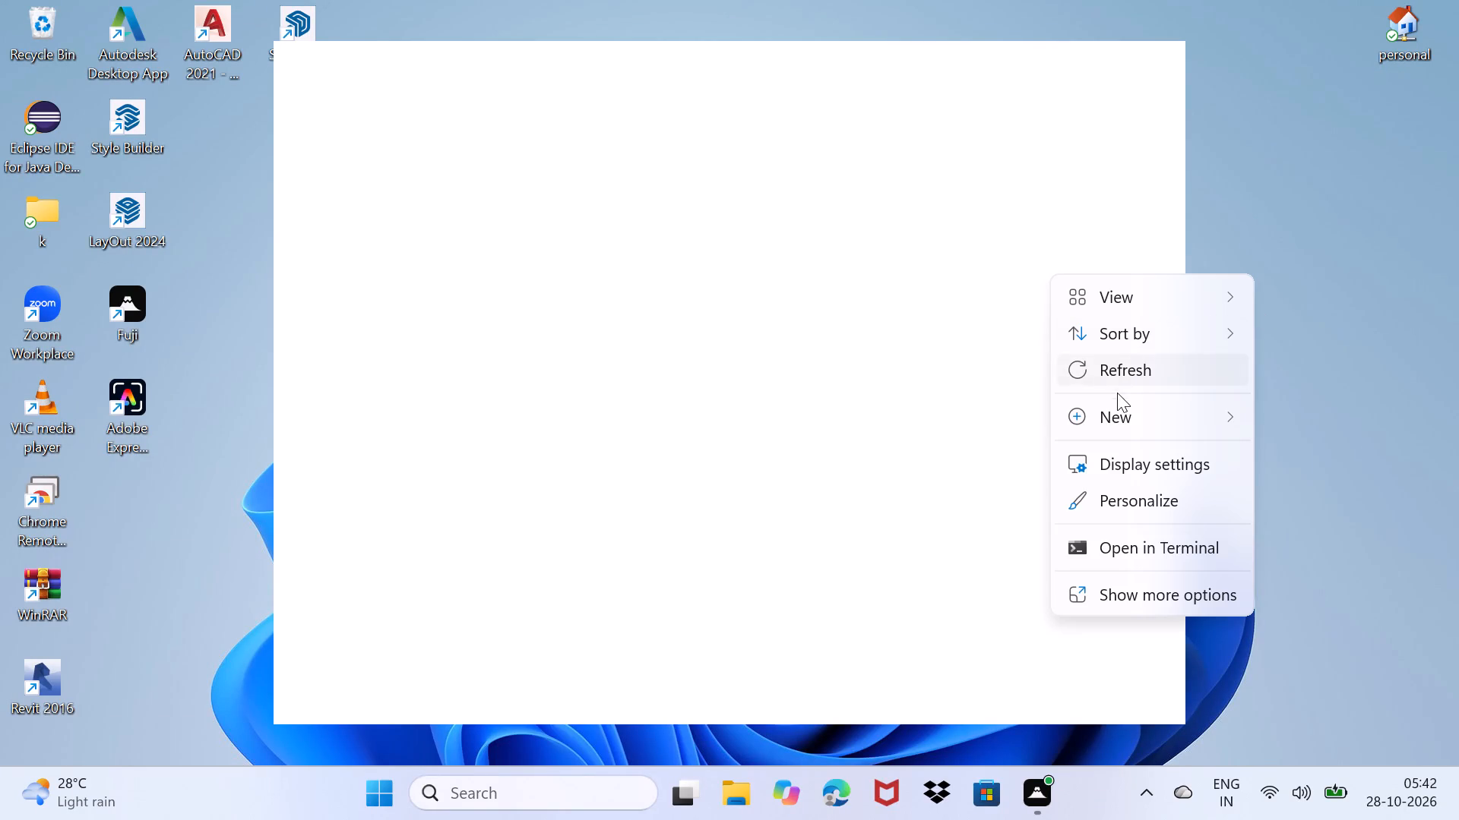
click(1125, 374)
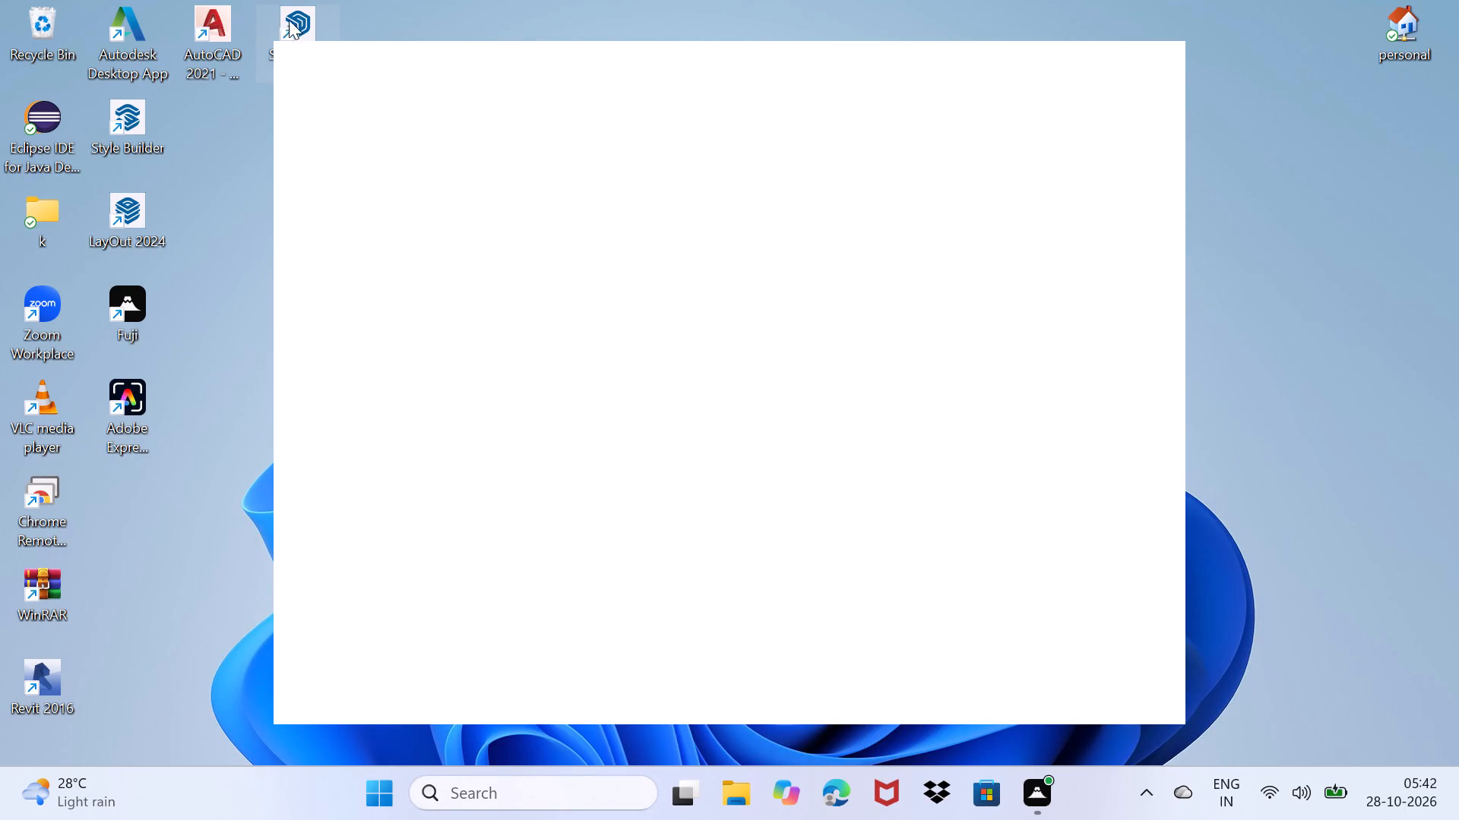
Launch SketchUp again from its desktop shortcut.
double_click(301, 13)
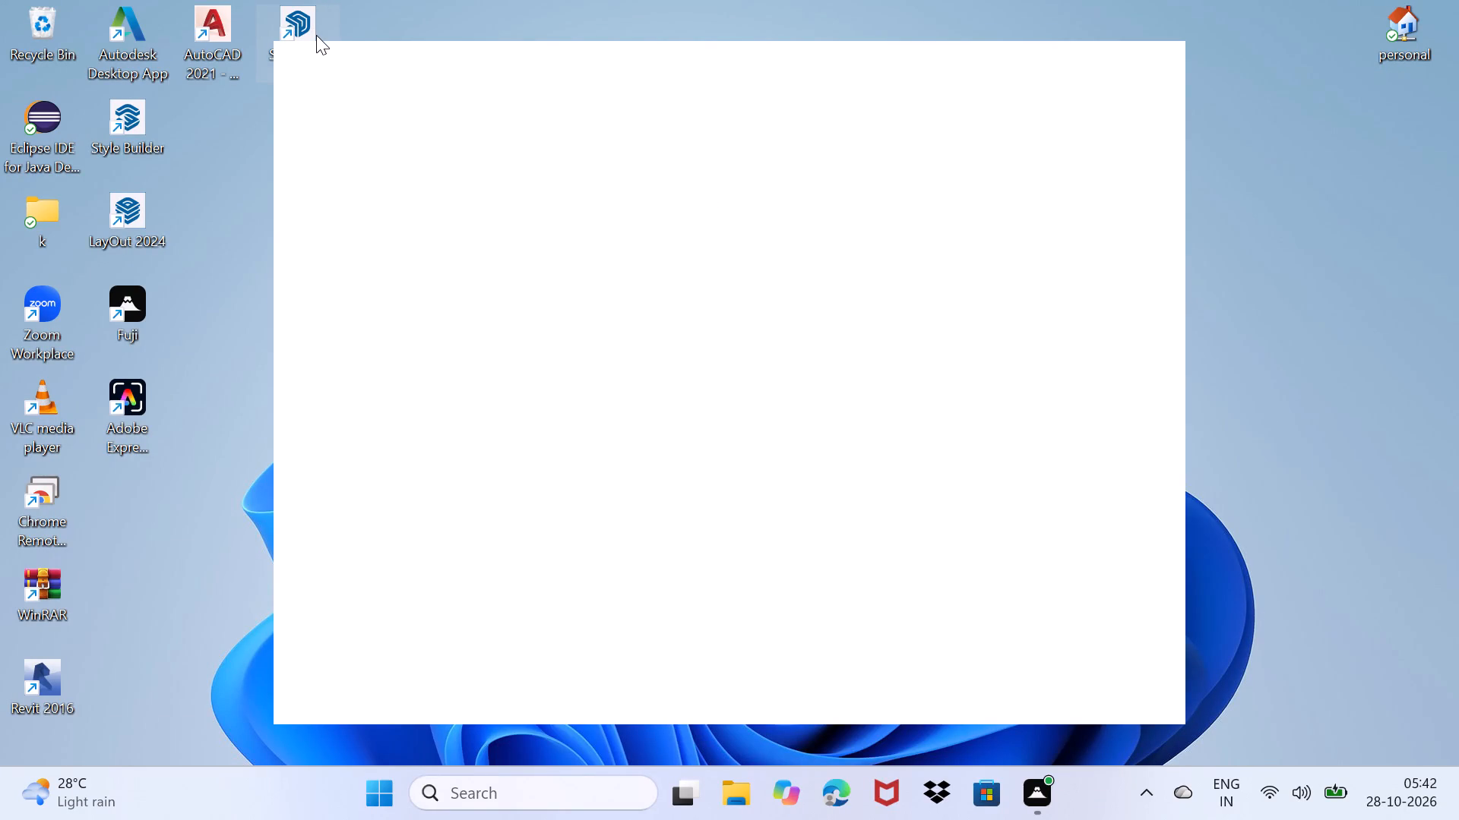
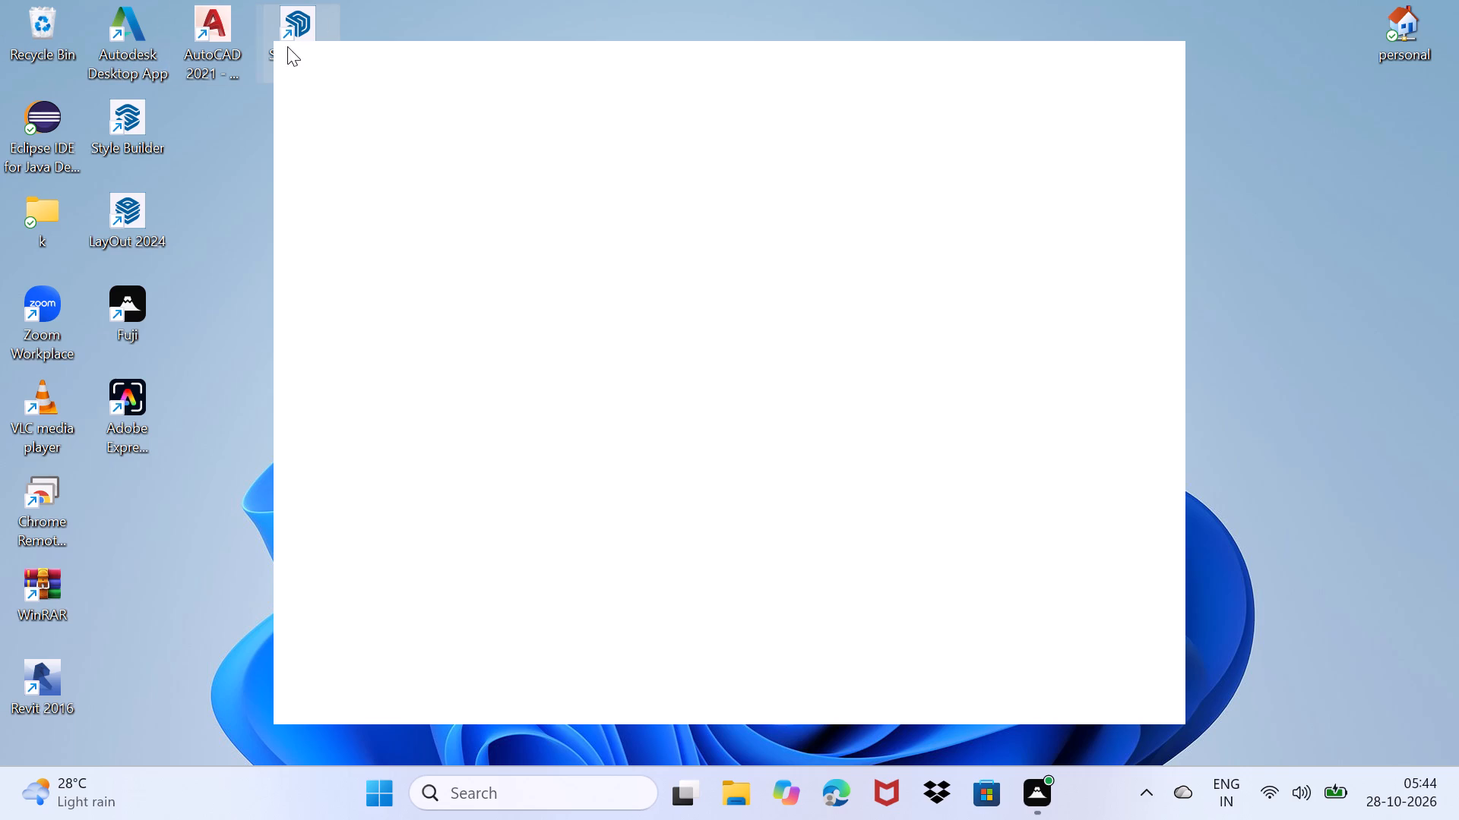
Launch SketchUp again from its desktop shortcut.
double_click(296, 18)
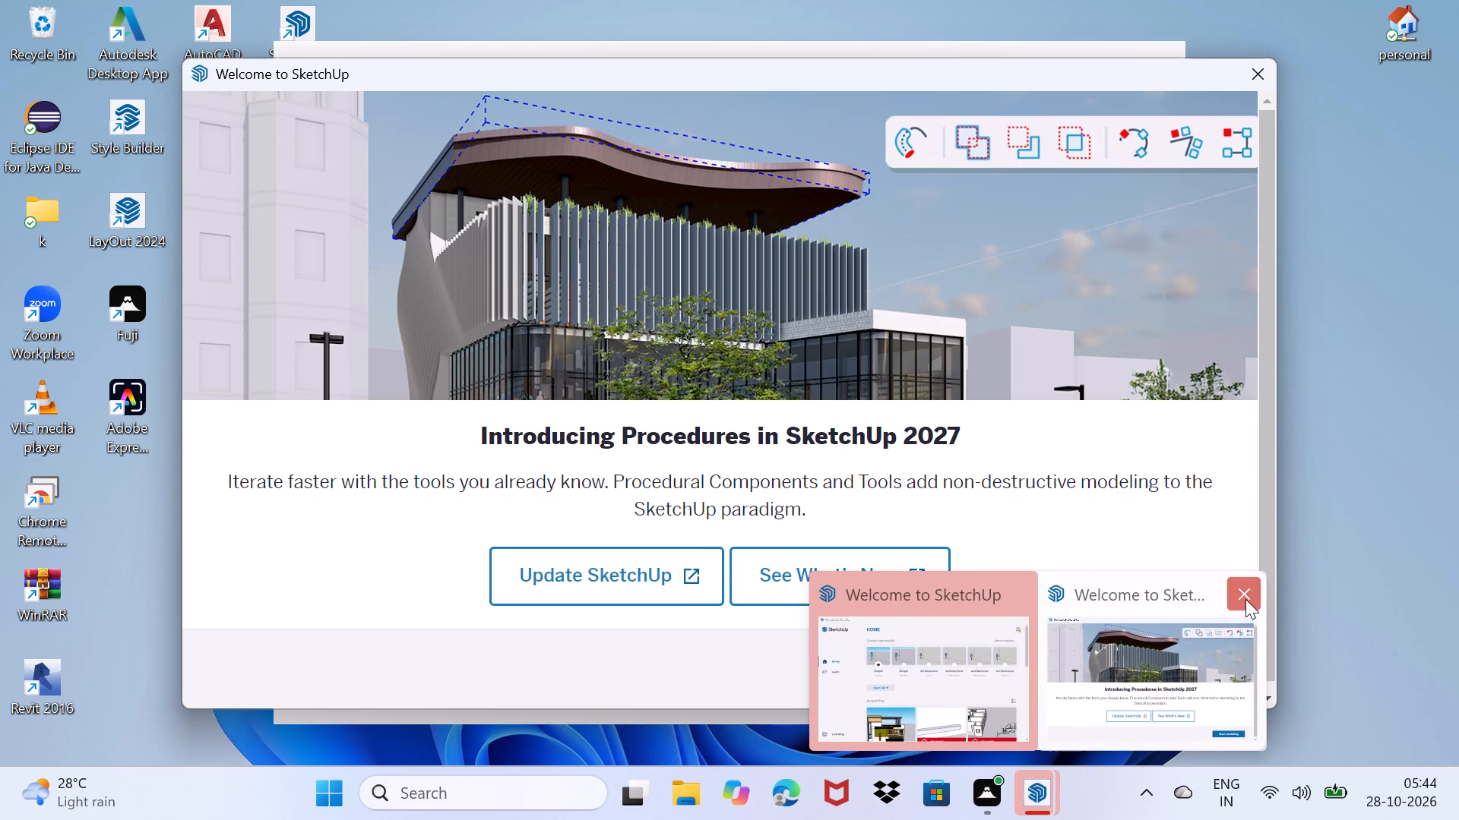
Close the SketchUp 2027 announcement window and bring the Welcome to SketchUp home window to the front.
click(1245, 599)
click(1077, 672)
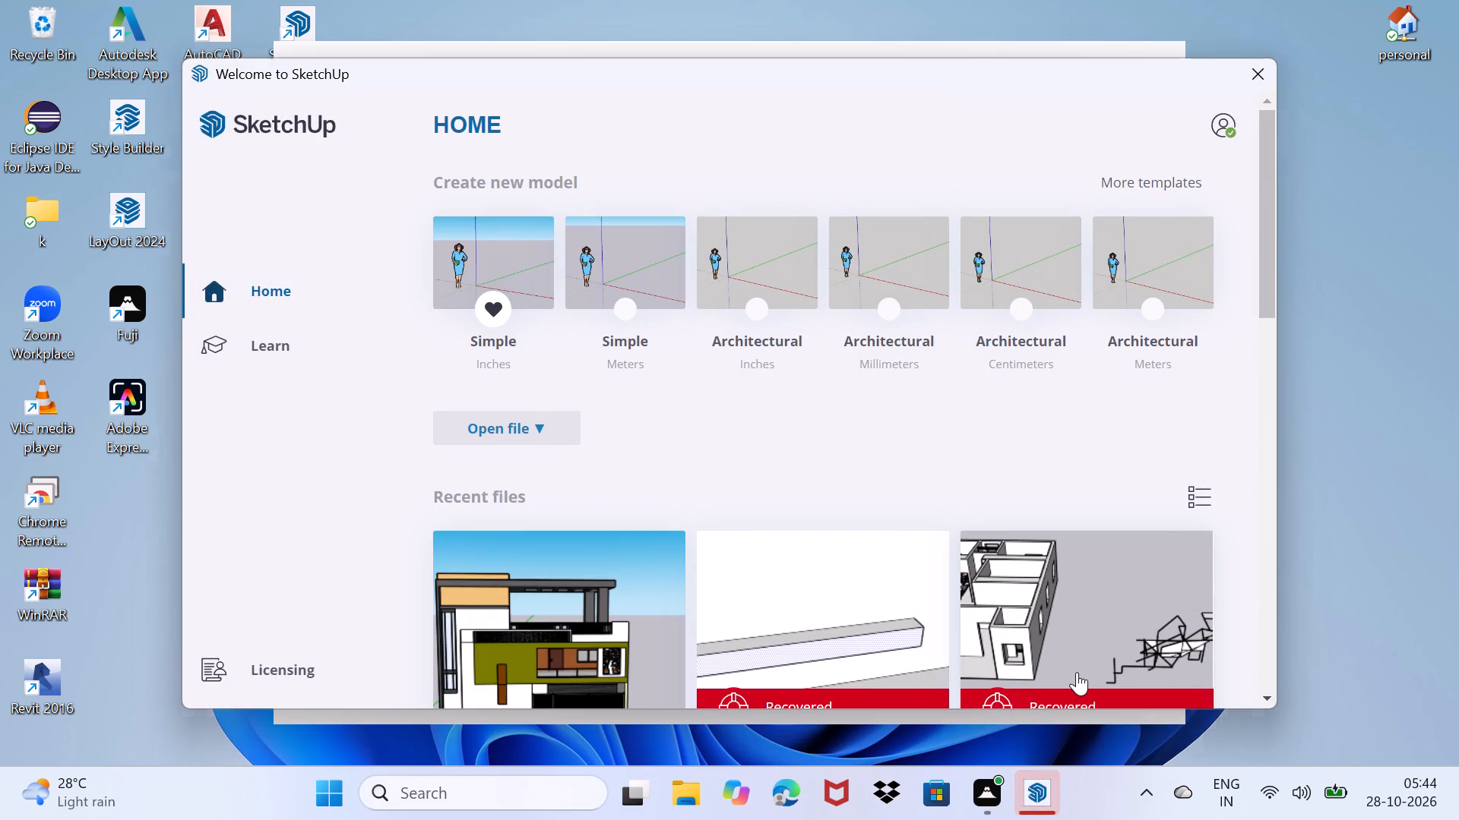
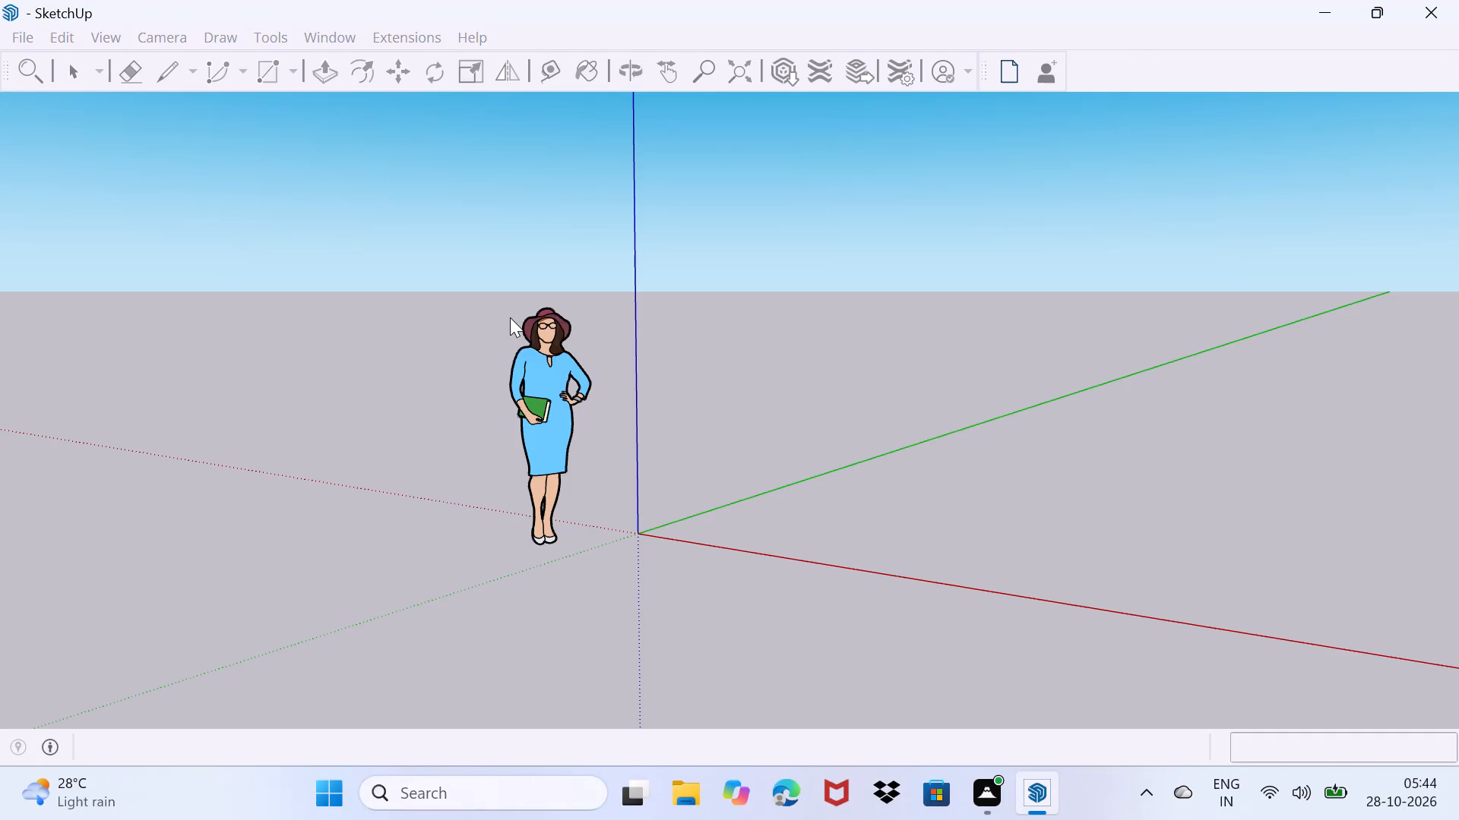
Ignore the notice about extension updates.
scroll(583, 286, down, 4)
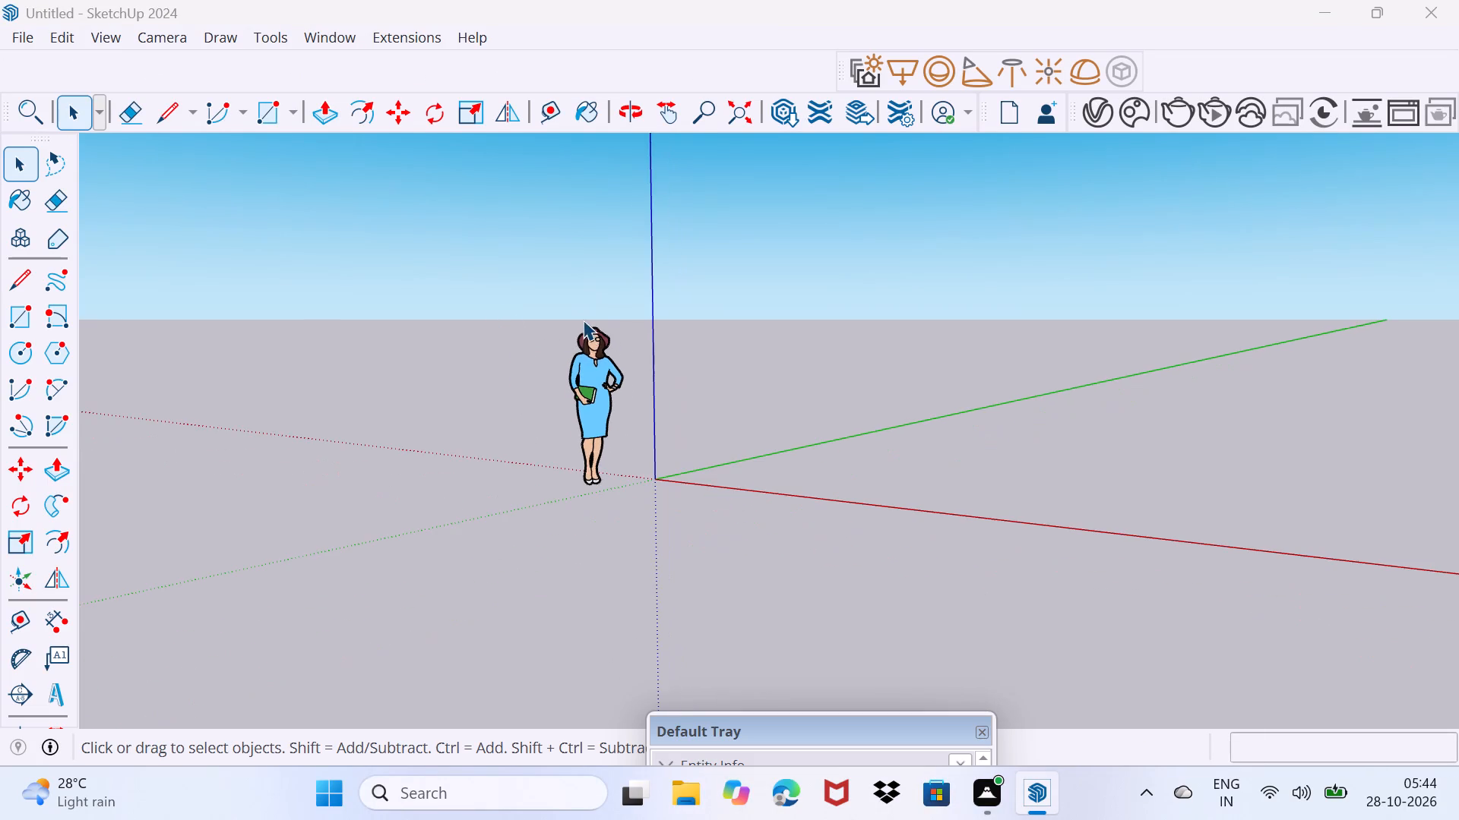
middle_drag(534, 512, 859, 564)
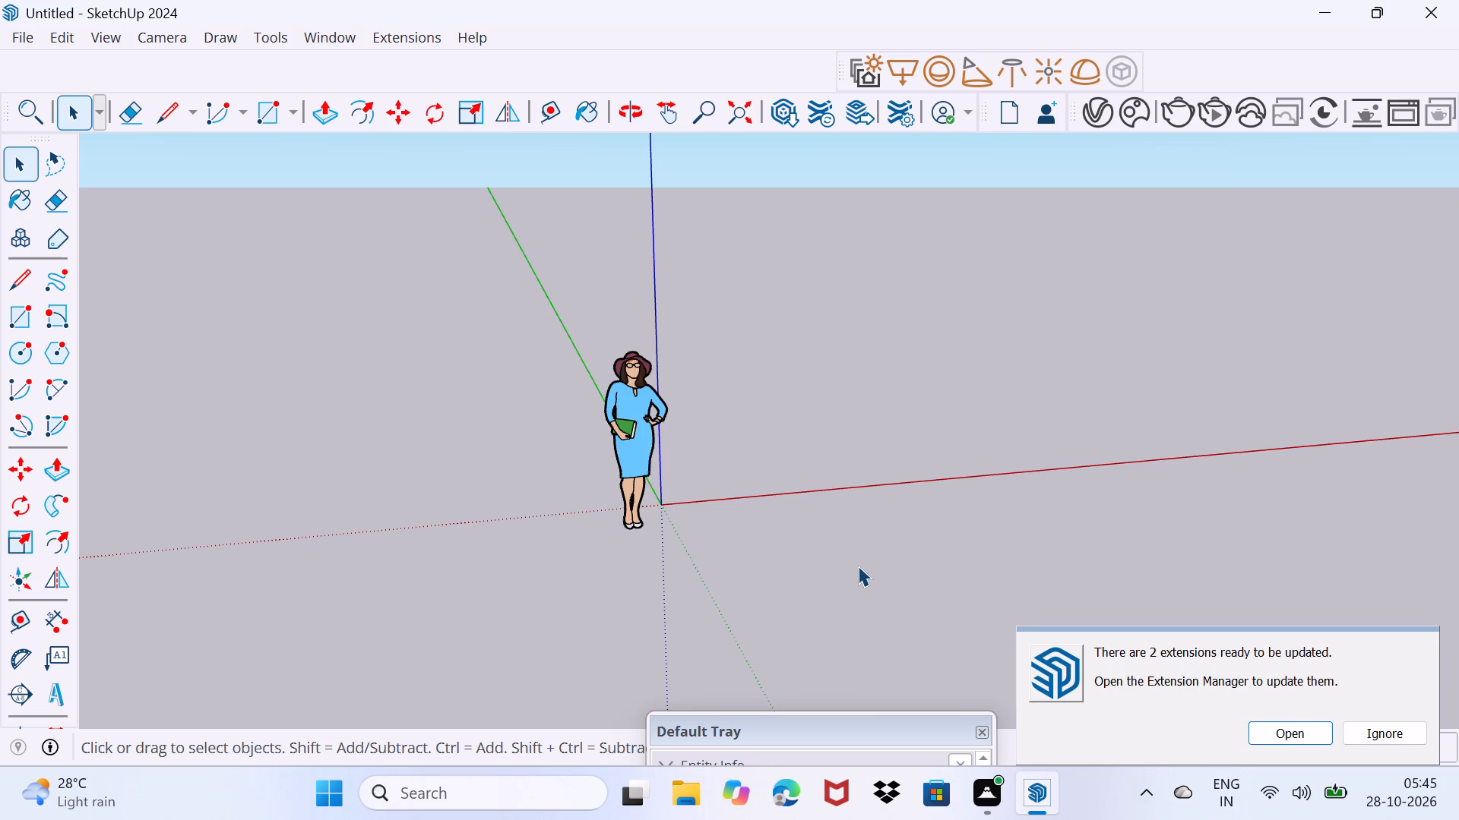
click(1362, 732)
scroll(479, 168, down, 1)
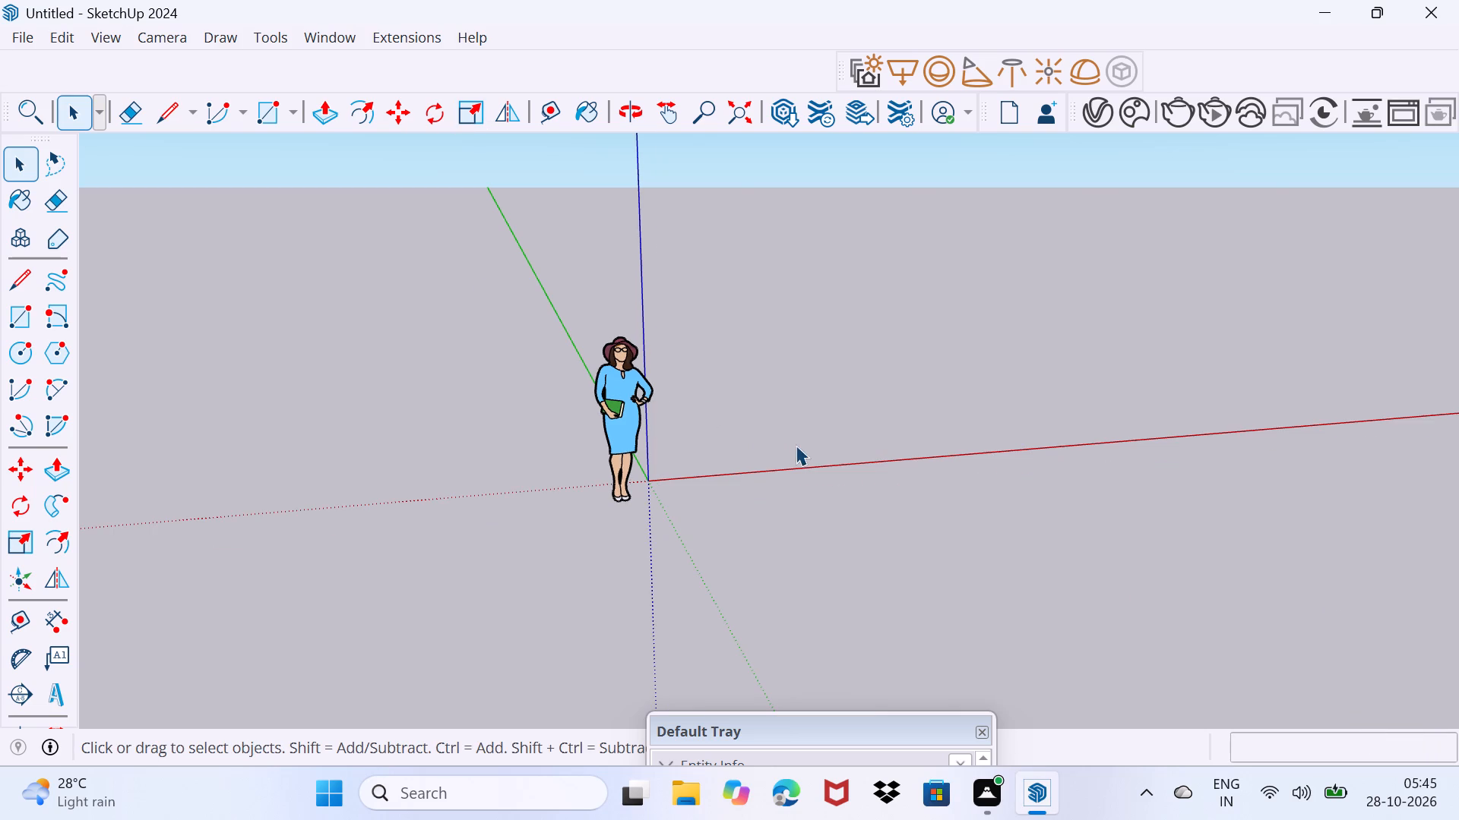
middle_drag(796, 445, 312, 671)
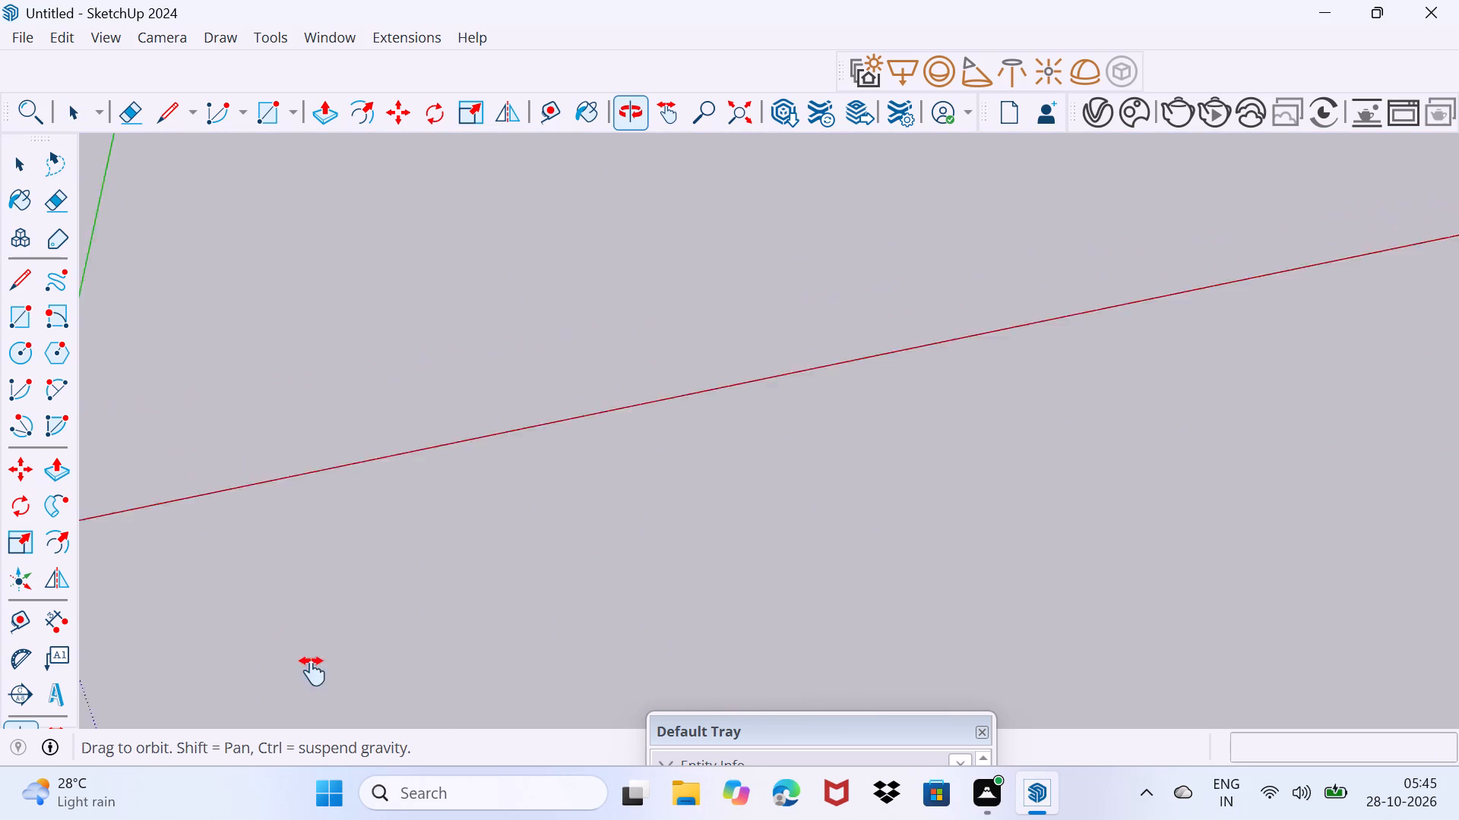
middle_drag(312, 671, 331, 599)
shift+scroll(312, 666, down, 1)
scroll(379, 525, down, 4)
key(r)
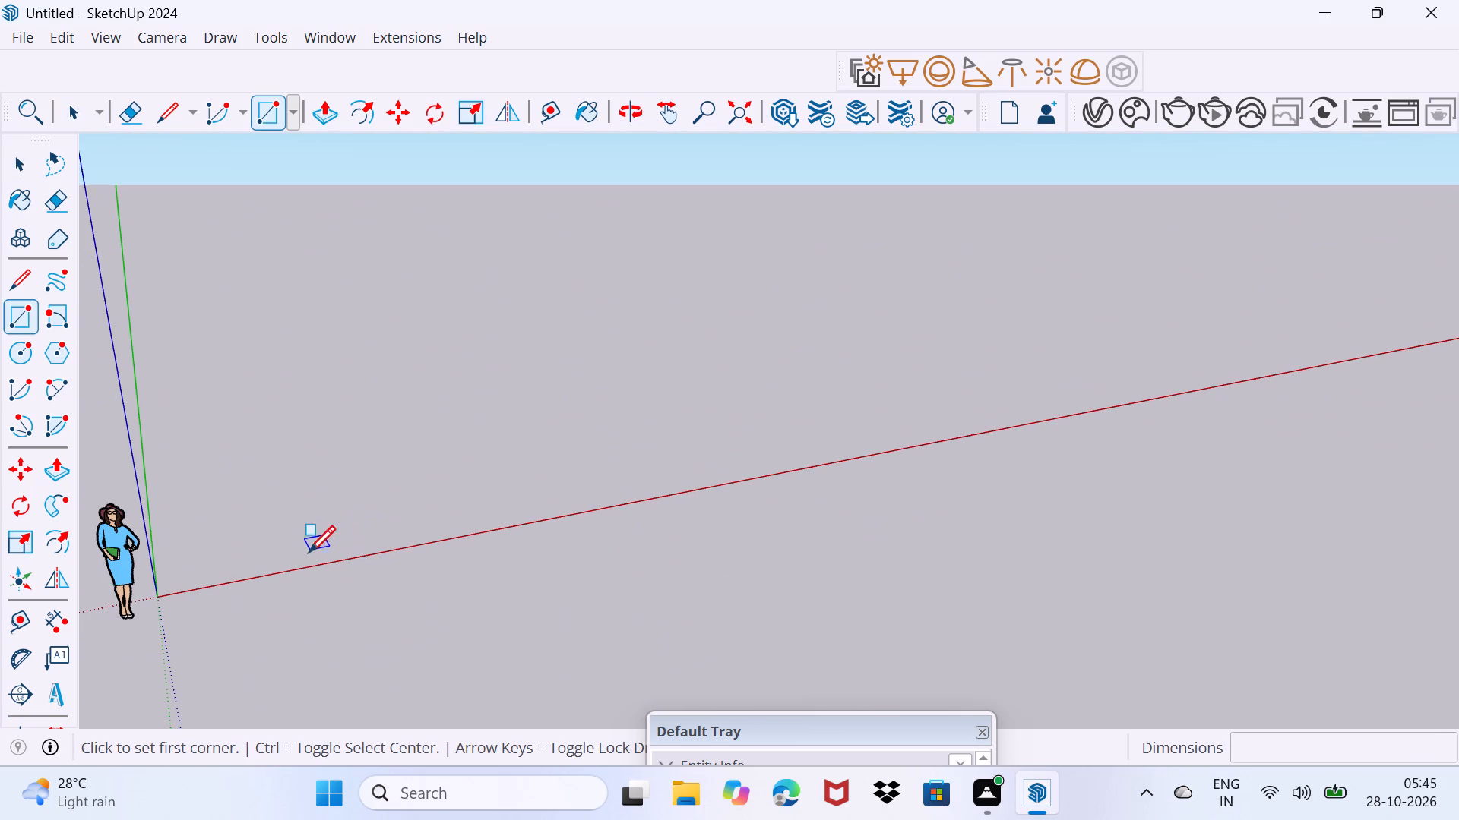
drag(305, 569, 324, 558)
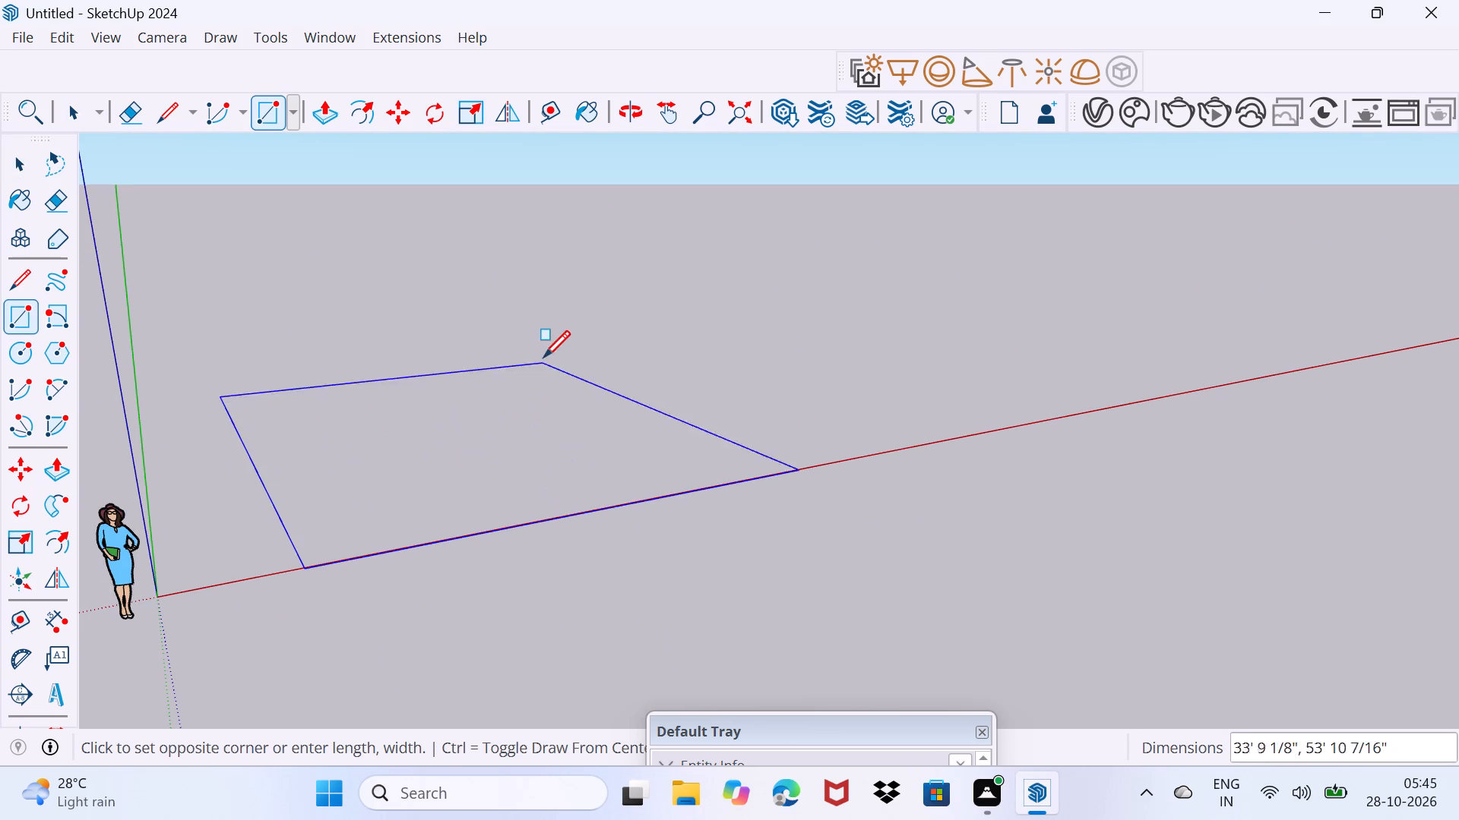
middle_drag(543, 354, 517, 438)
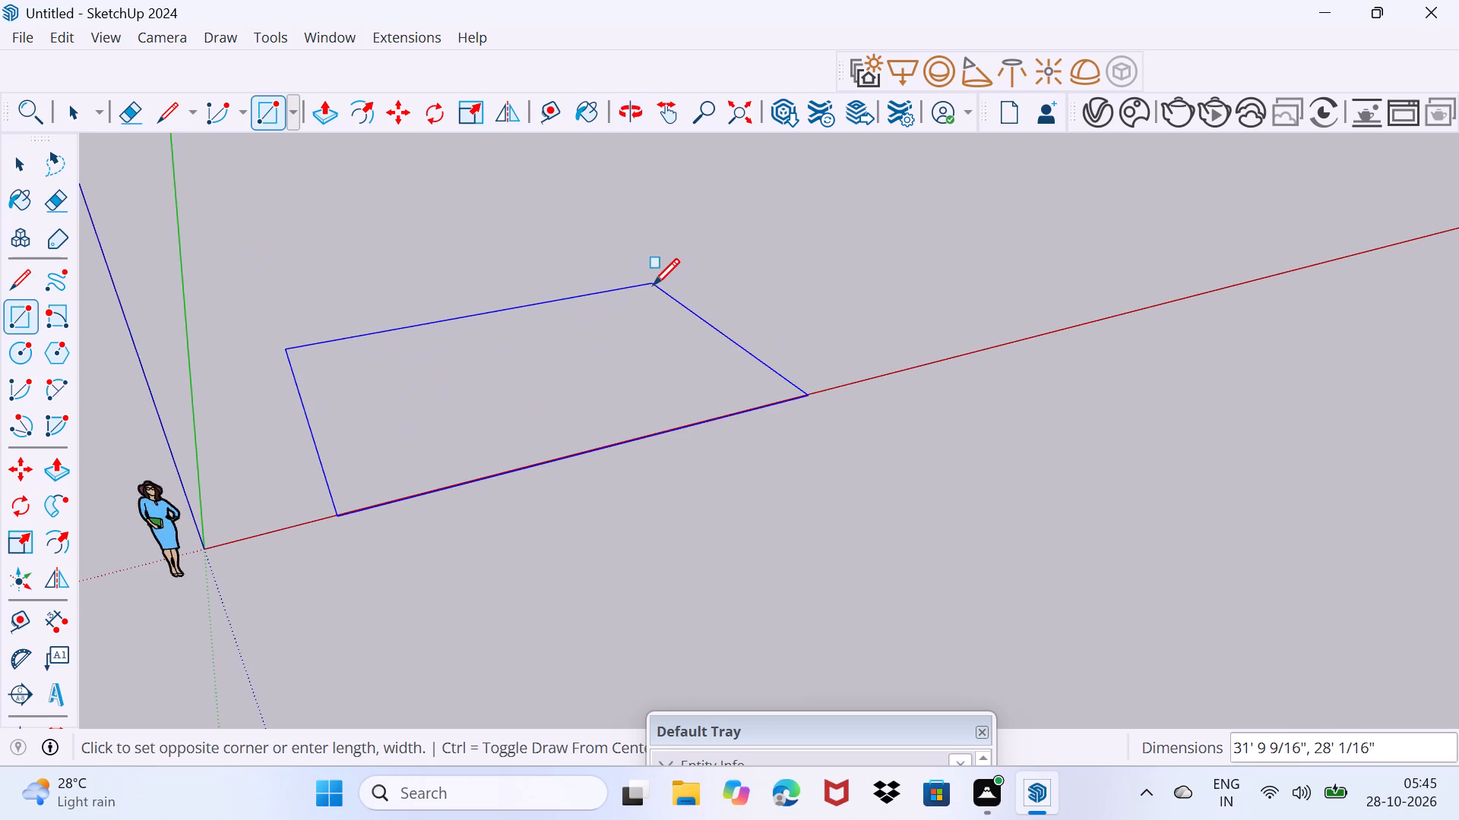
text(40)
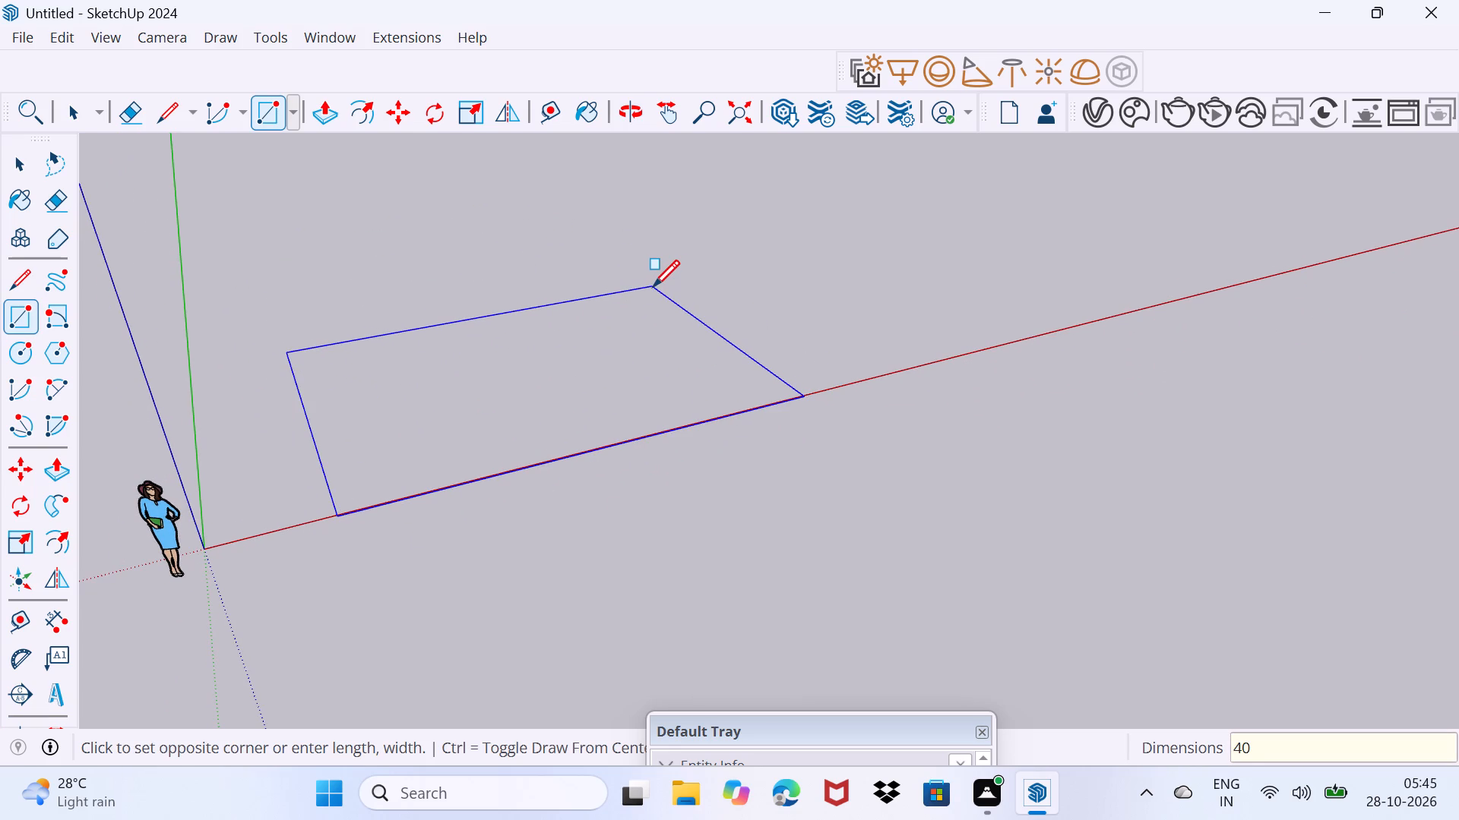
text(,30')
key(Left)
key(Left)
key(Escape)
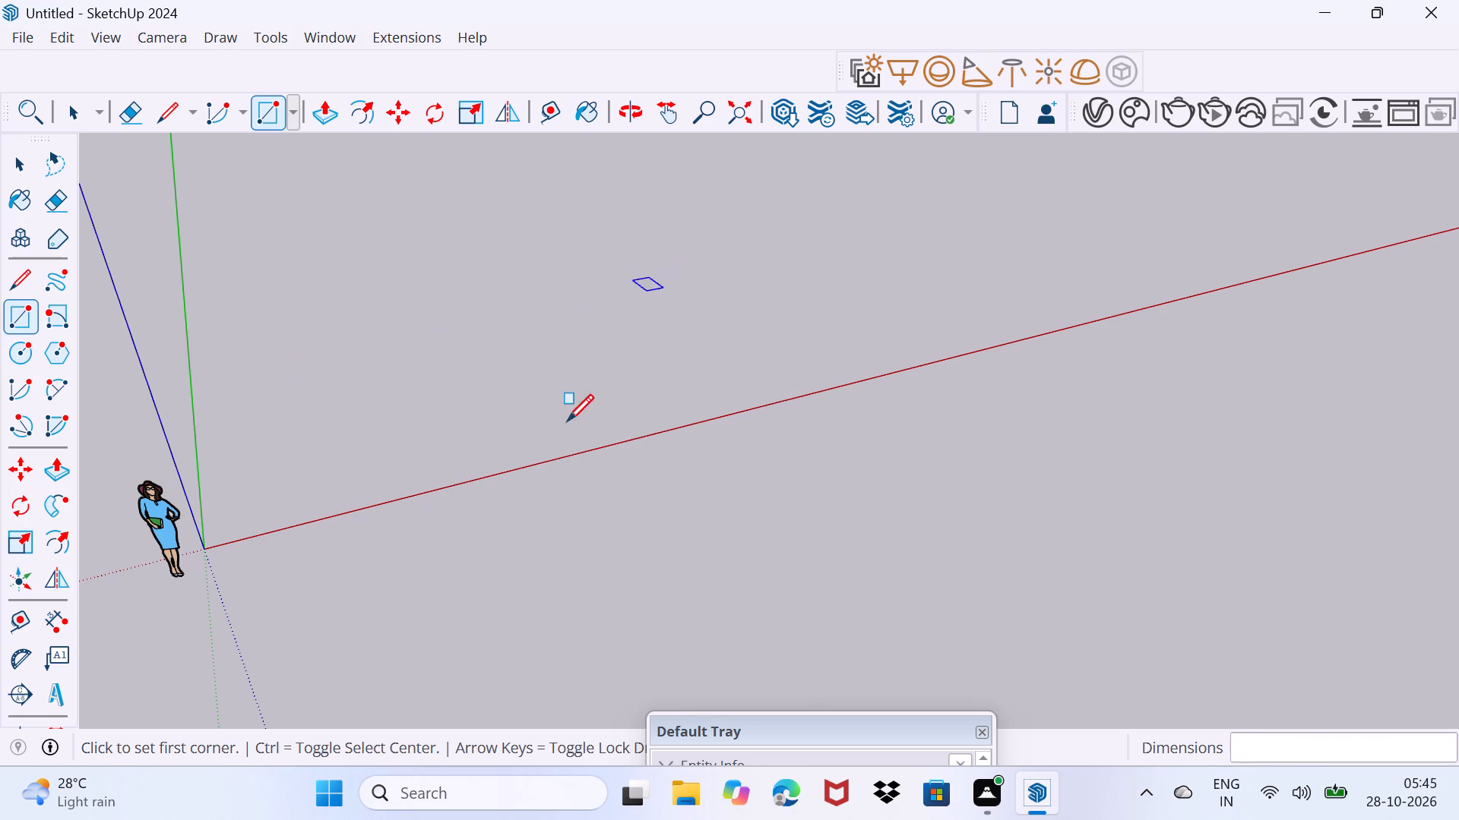
Draw a 40' by 30' rectangle on the ground plane, just behind the red axis.
drag(548, 442, 559, 425)
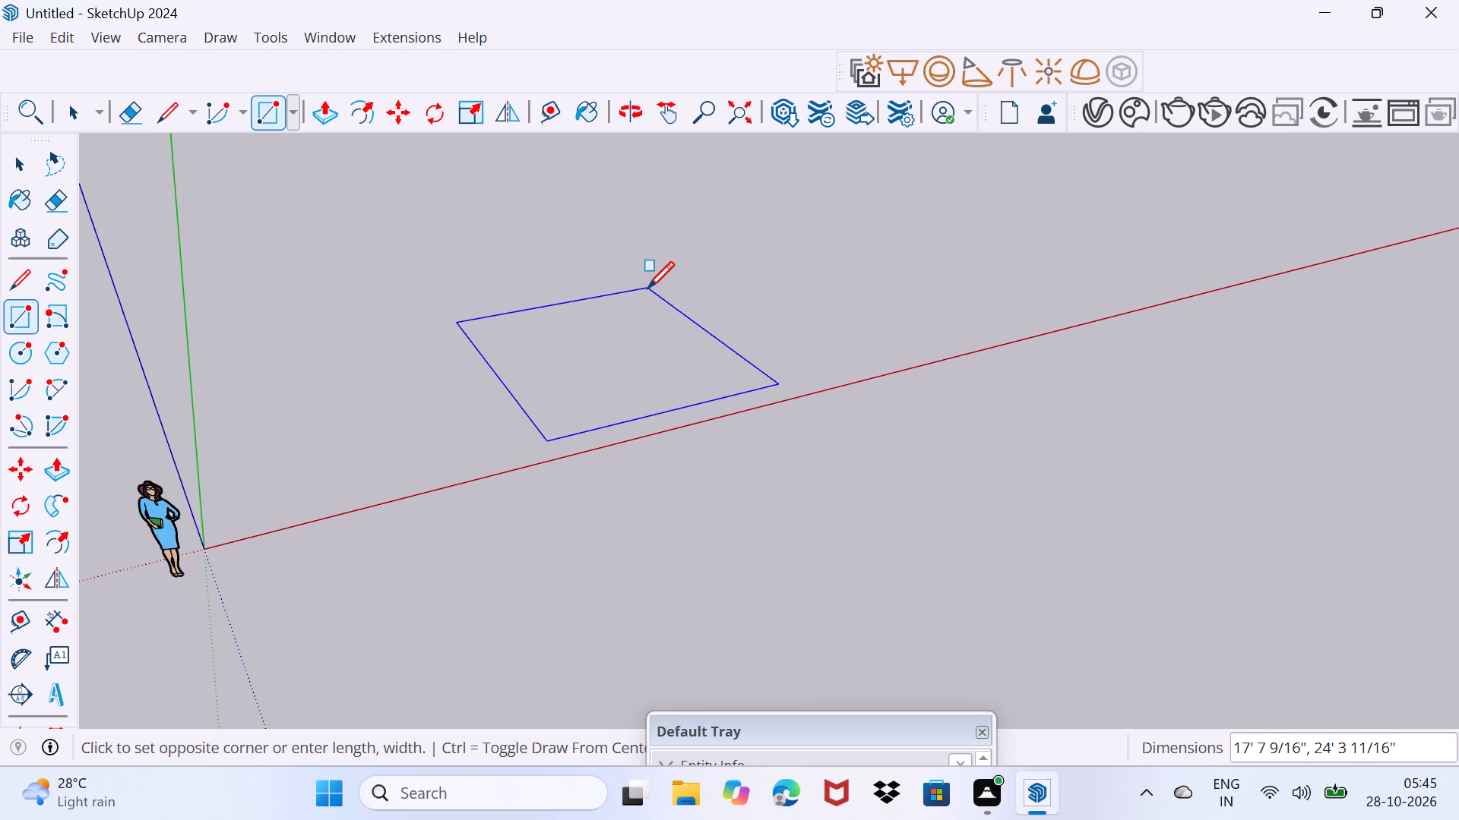
text(40',30')
key(Return)
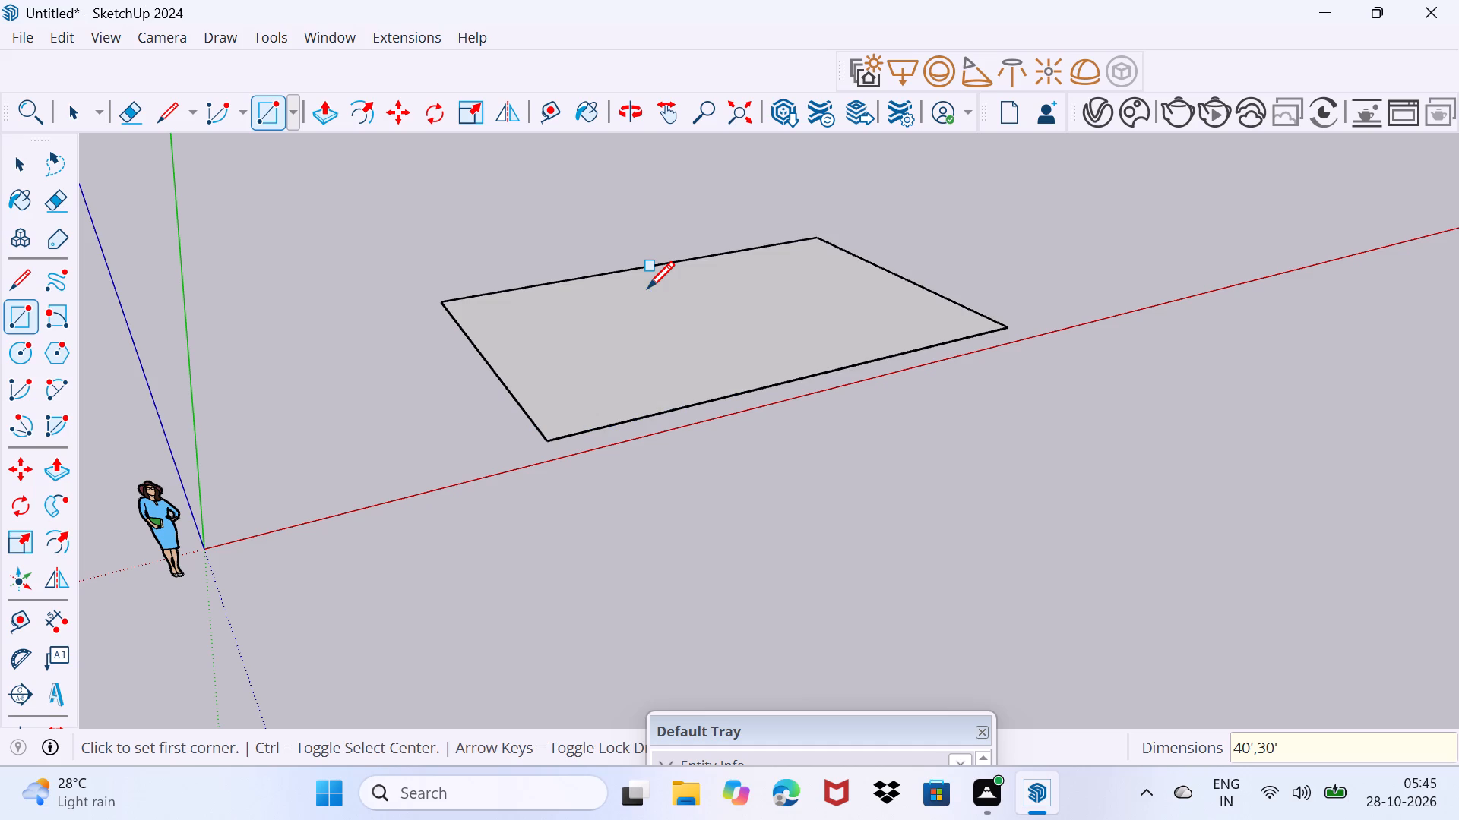
Push/Pull the rectangular face up 10' into a solid block.
key(space)
click(651, 367)
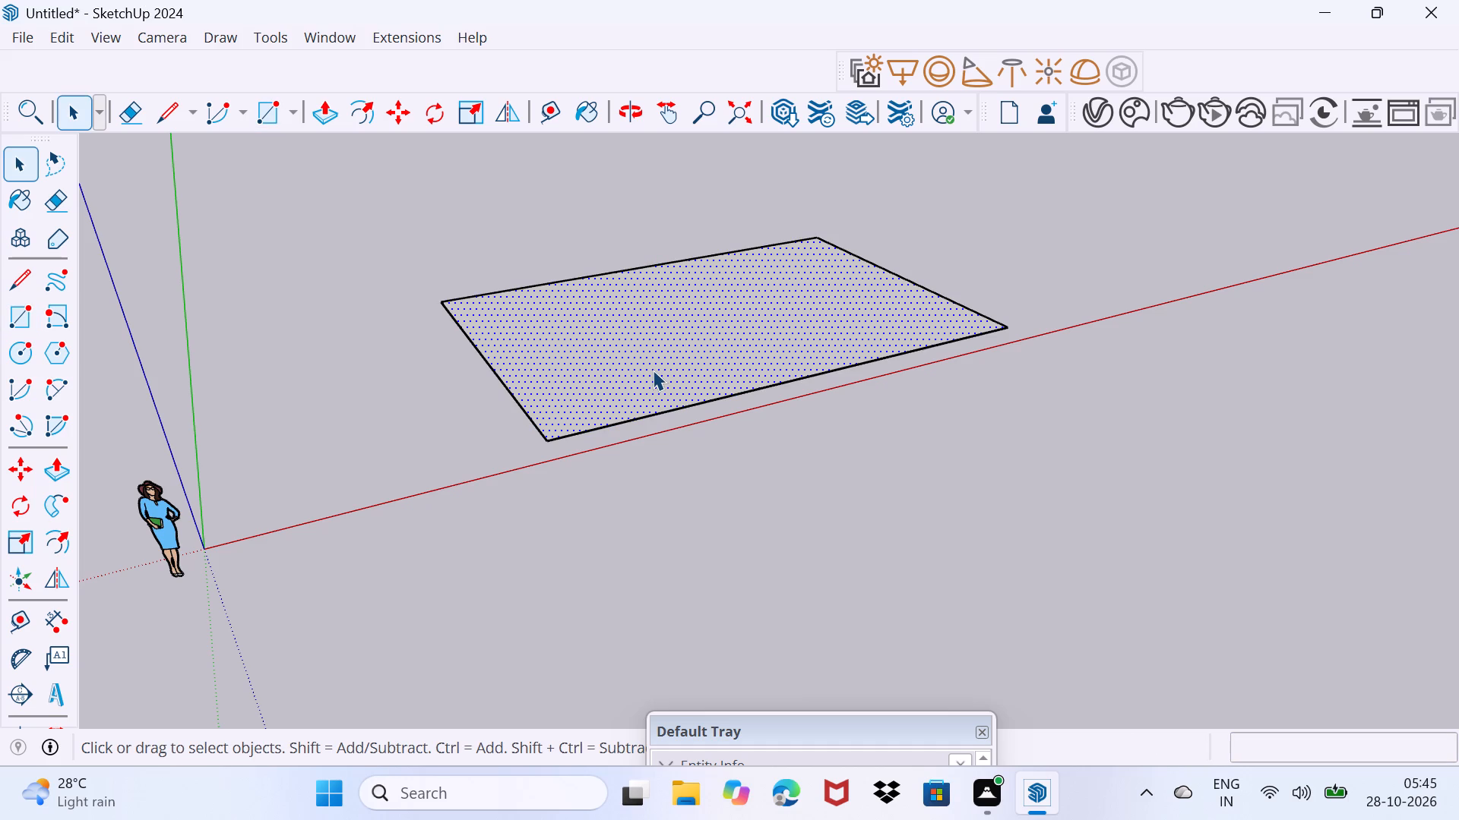
key(p)
click(652, 371)
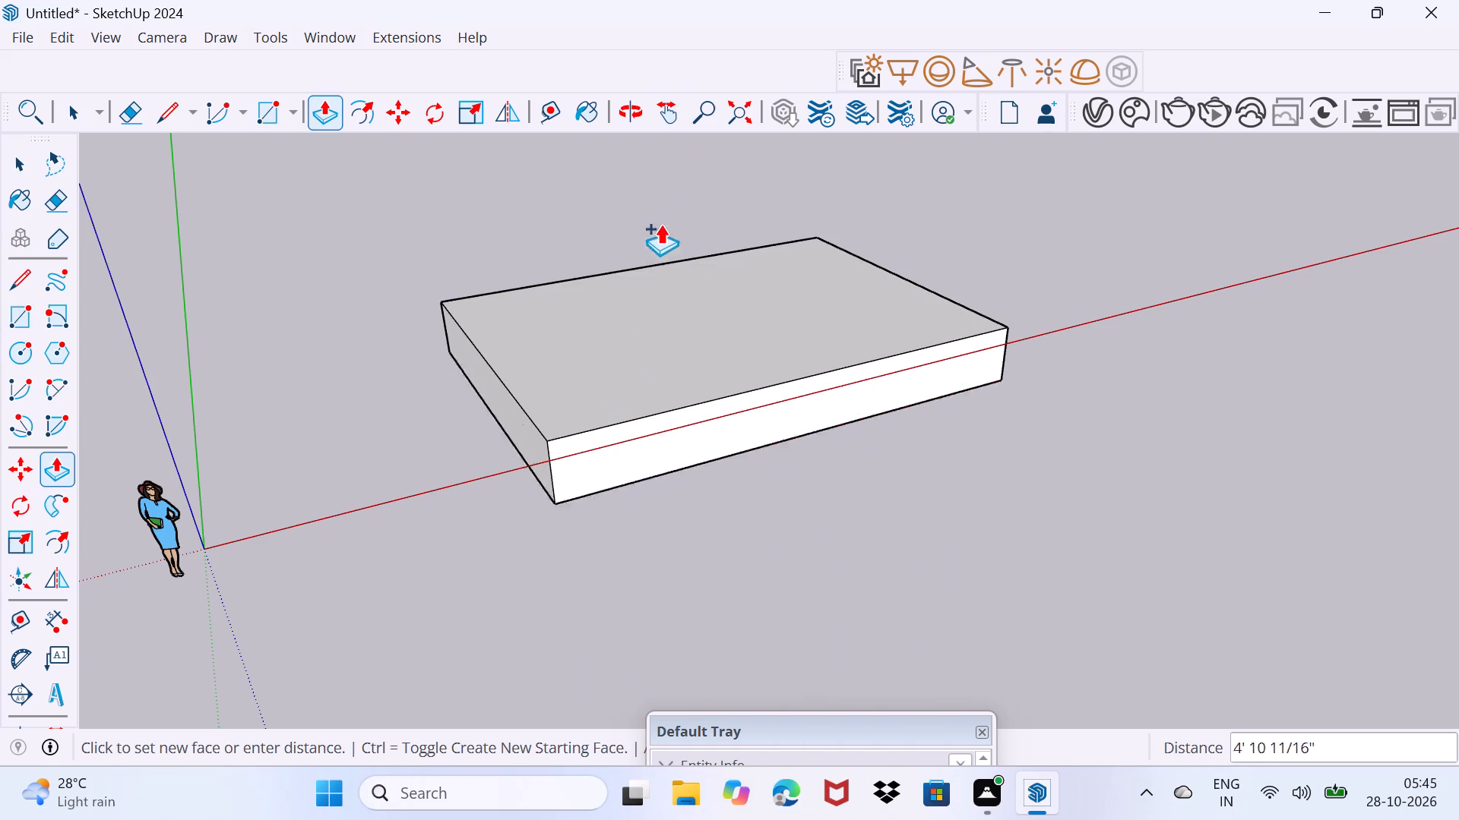
key(Escape)
scroll(638, 273, down, 2)
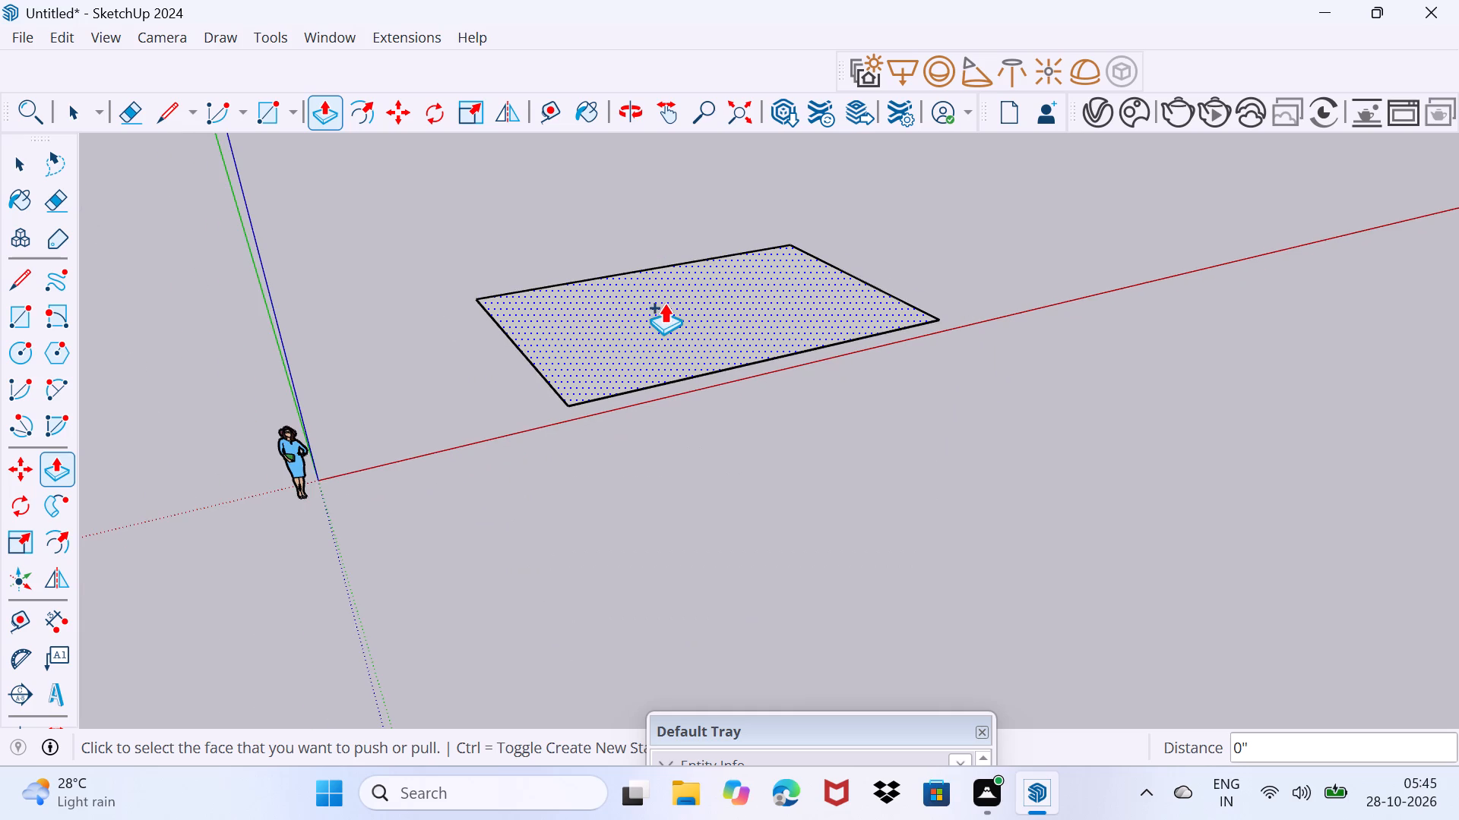
middle_drag(664, 303, 348, 552)
middle_drag(344, 579, 356, 488)
click(334, 575)
key(1)
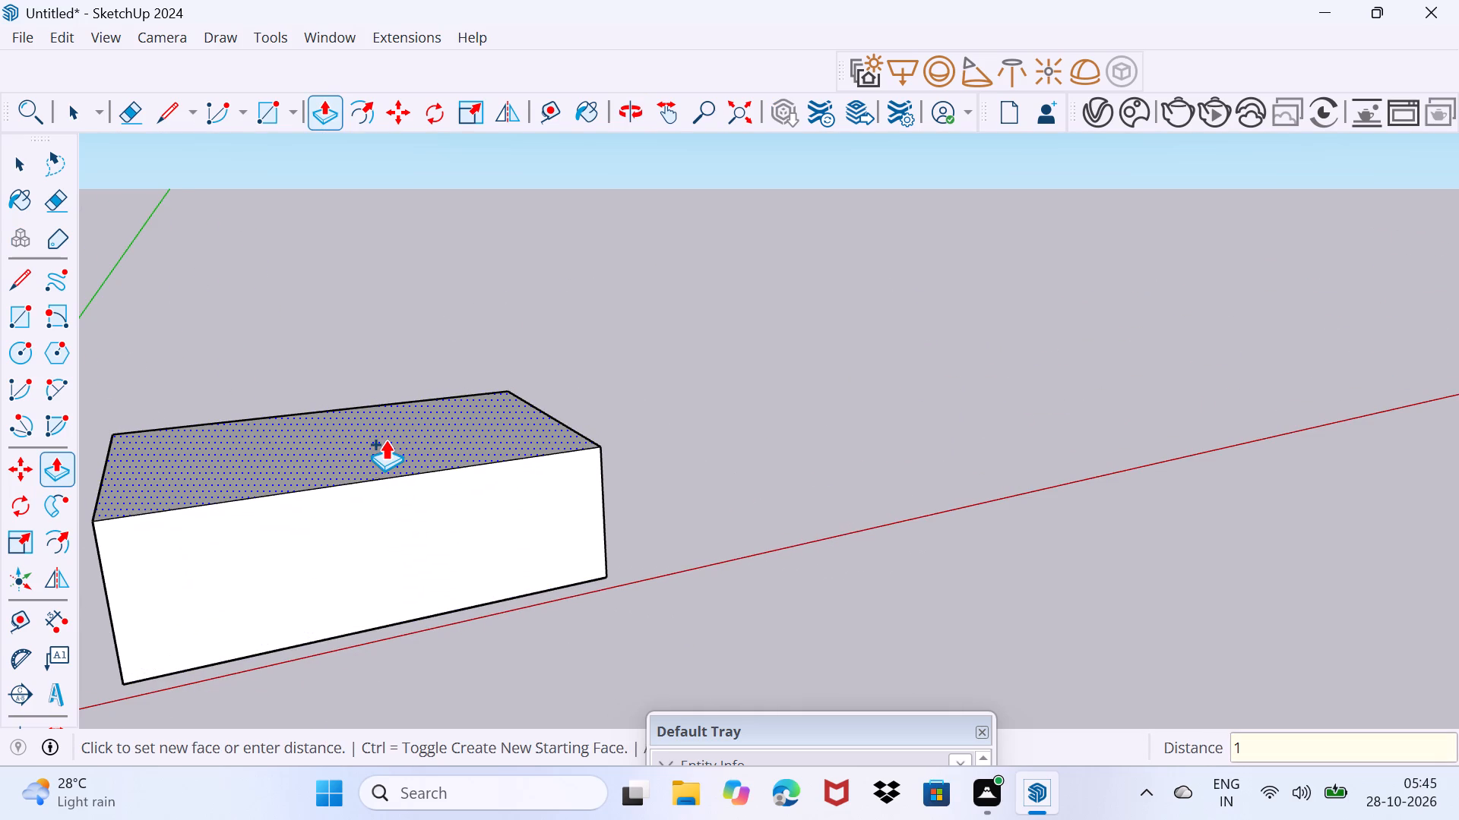
text(0')
key(Return)
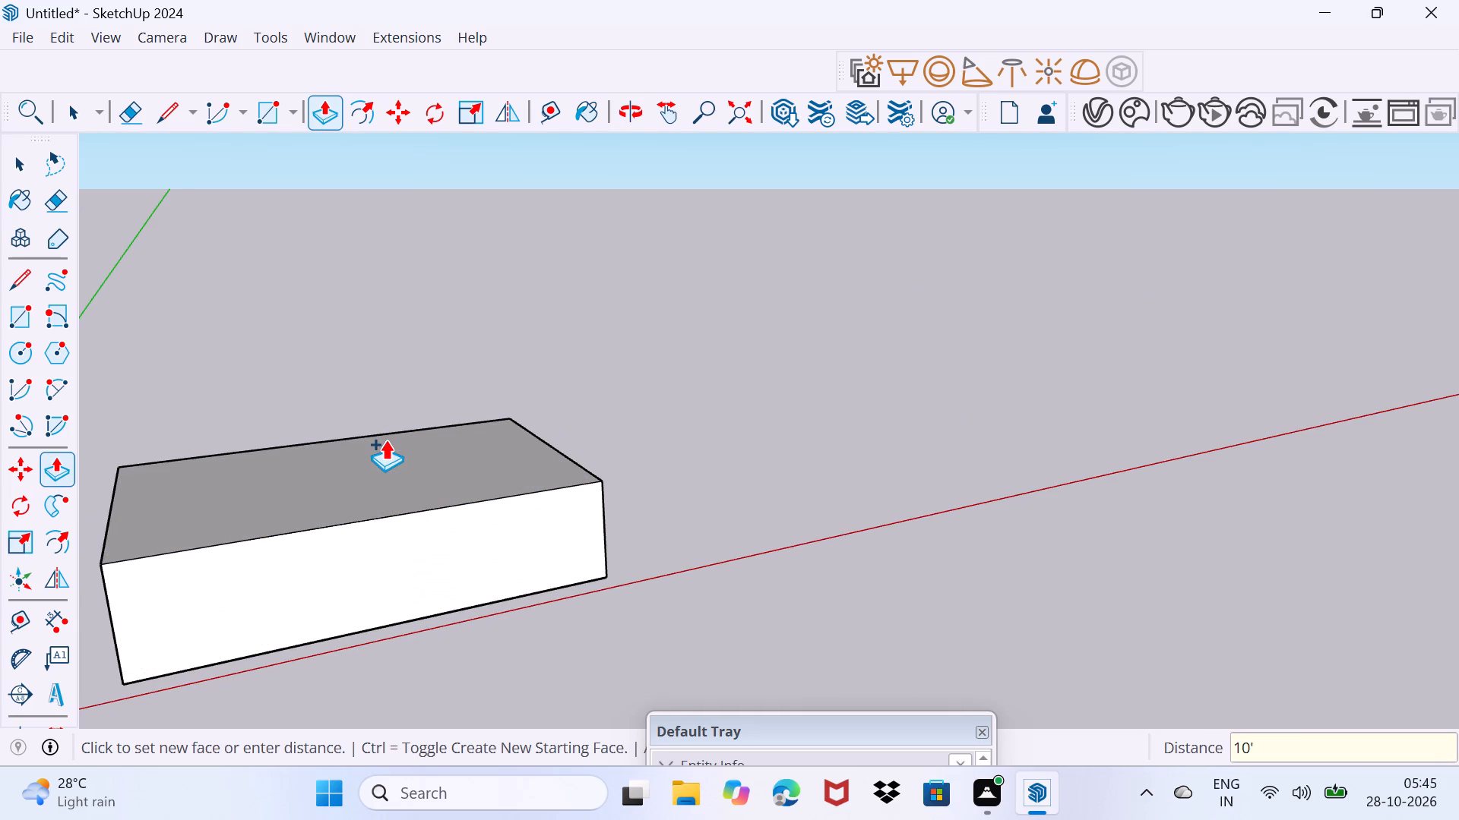
key(space)
Draw a 10' vertical line across the block's long front face, slightly off its midpoint towards the origin.
middle_drag(498, 455, 525, 357)
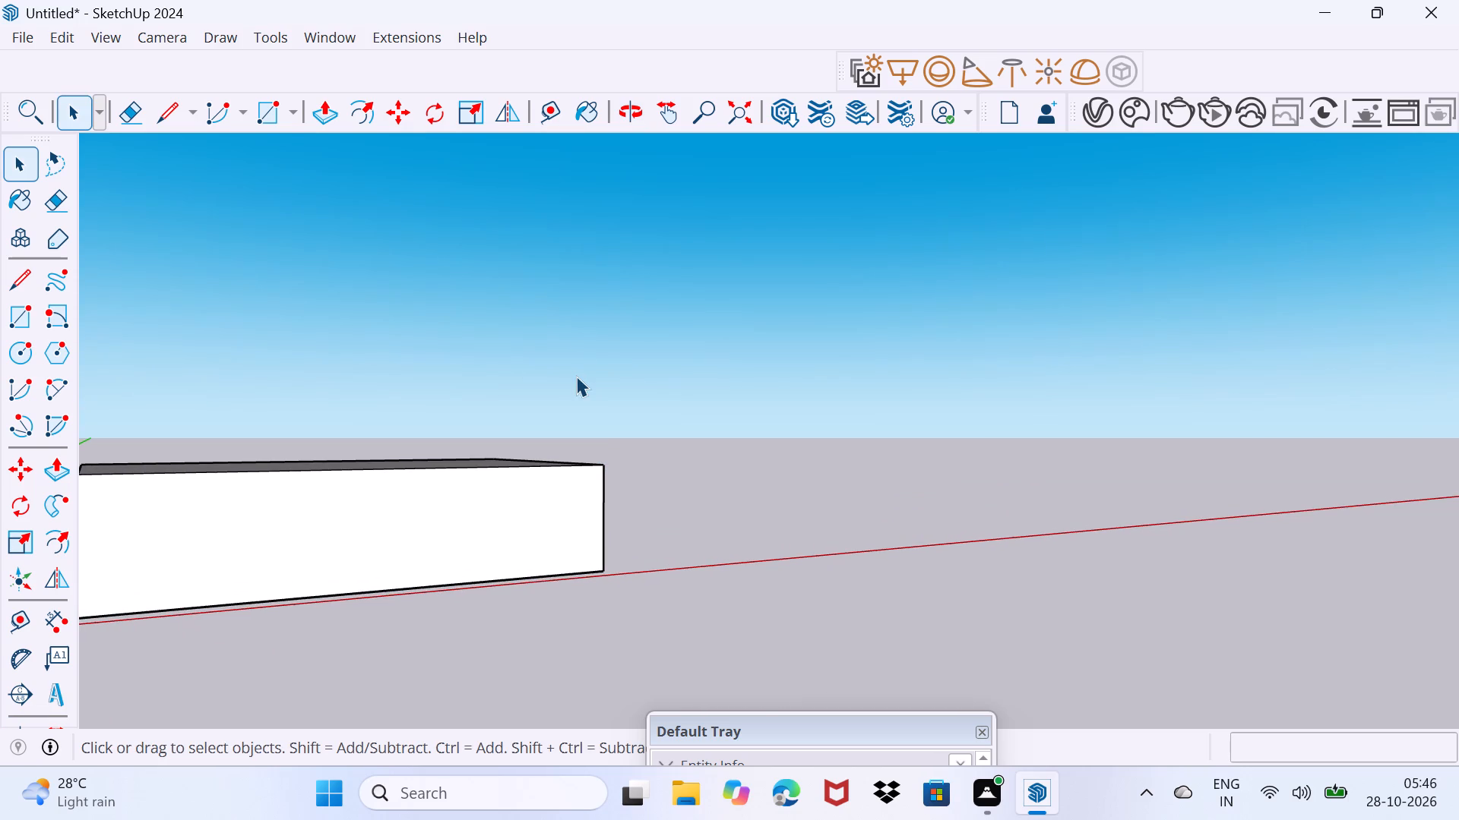
middle_drag(375, 509, 368, 519)
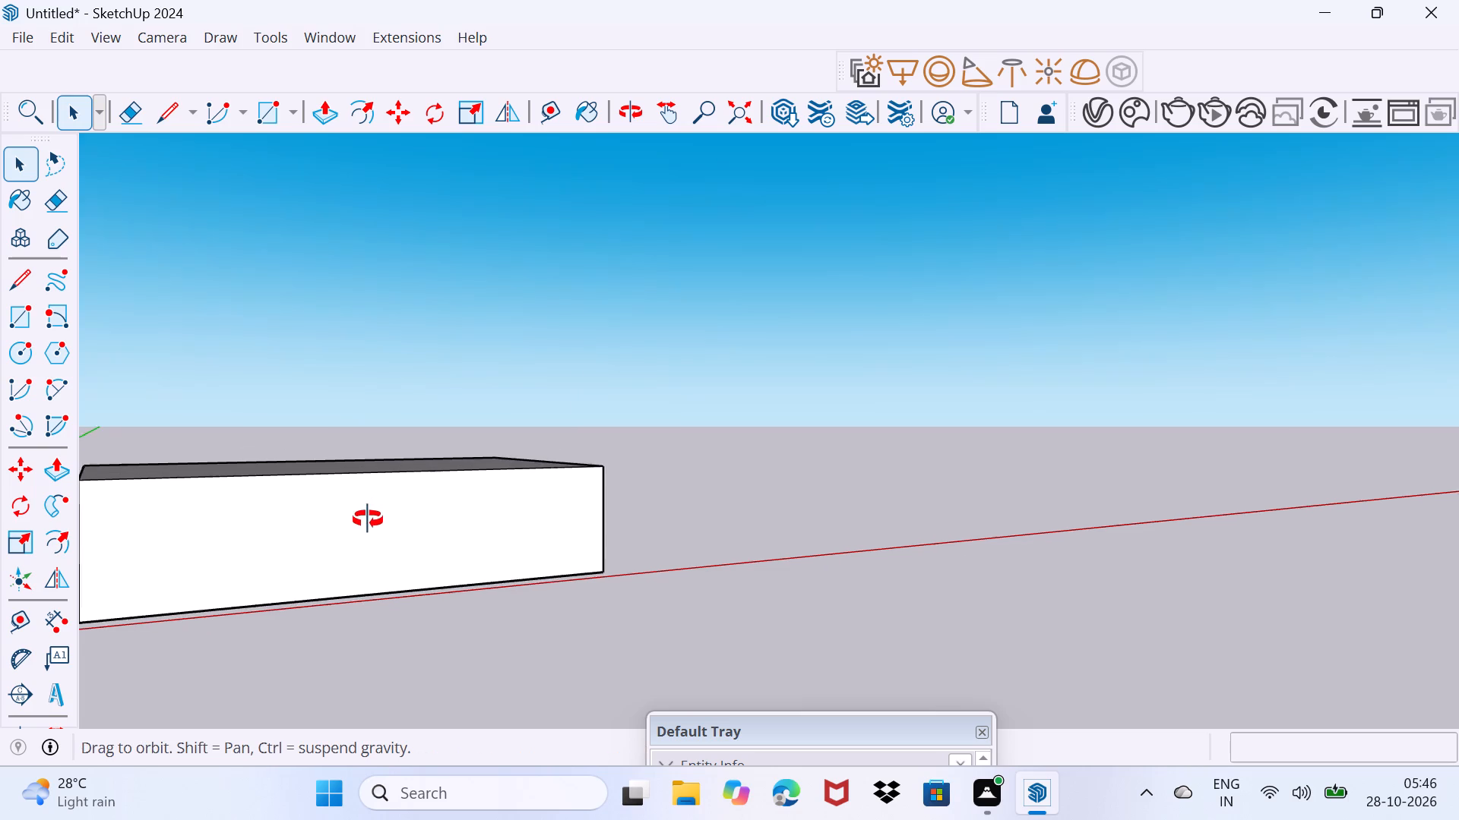
middle_drag(368, 519, 195, 578)
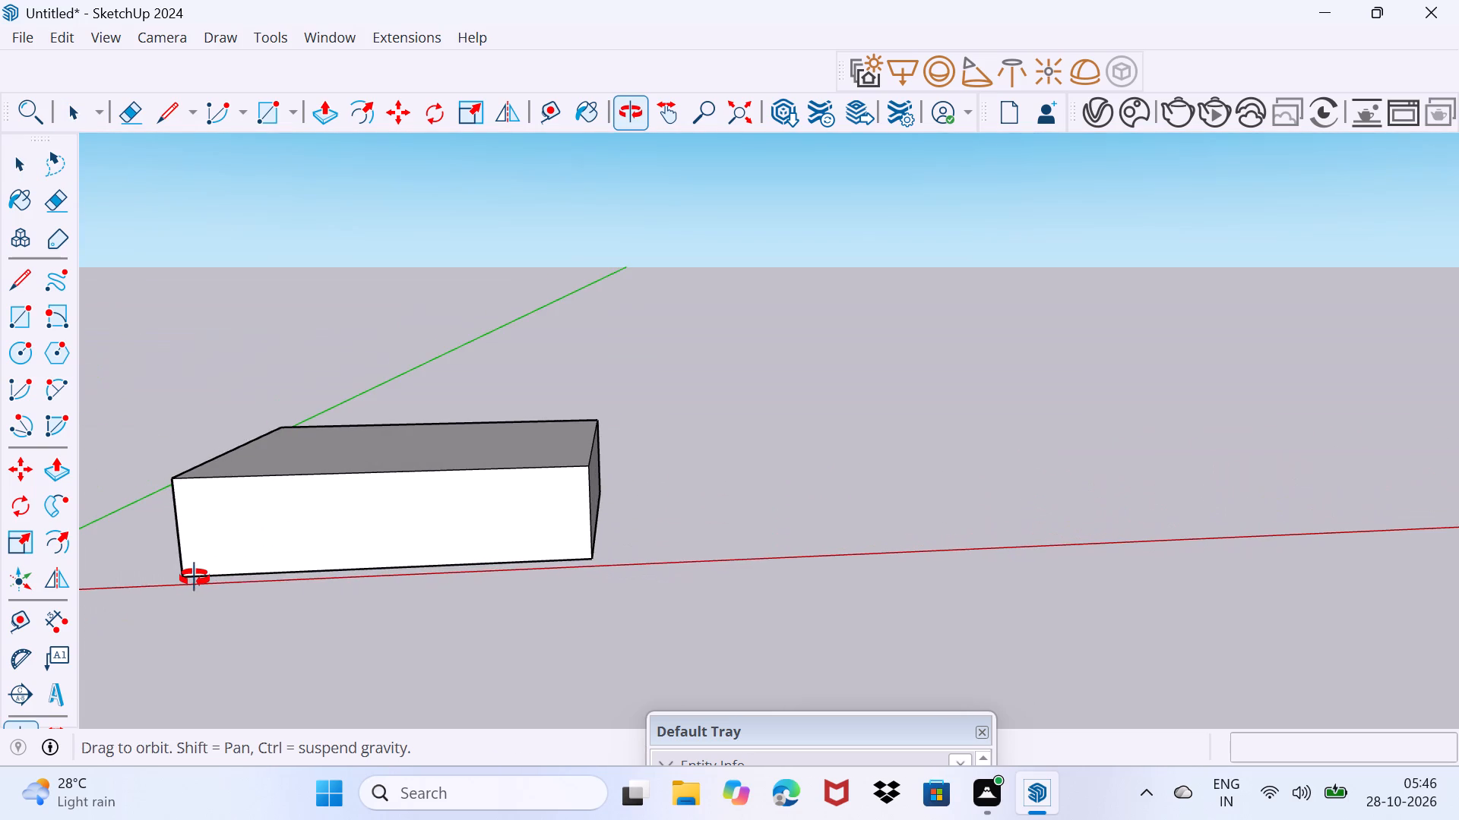
middle_drag(195, 578, 195, 574)
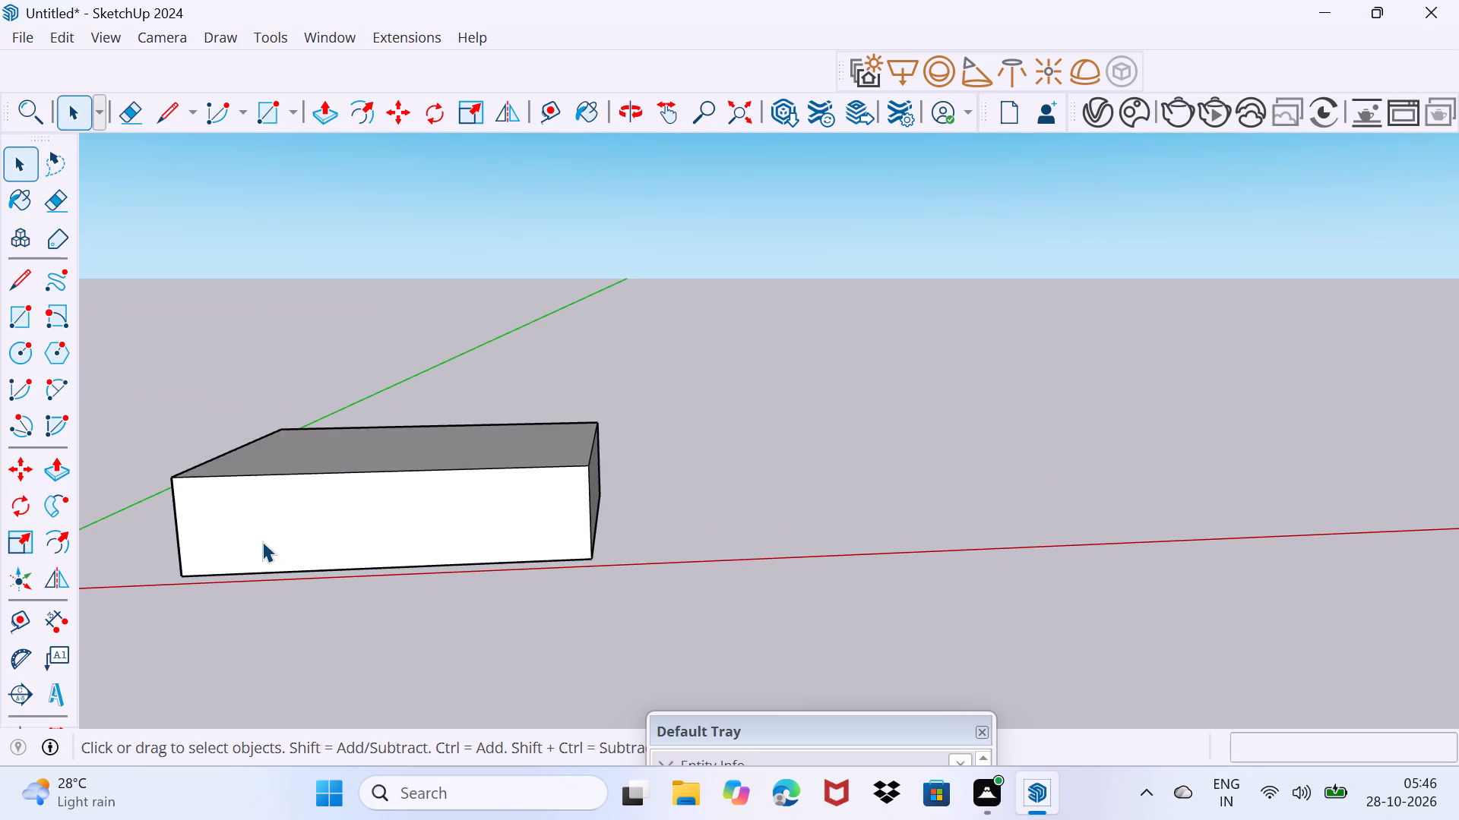
scroll(257, 544, up, 4)
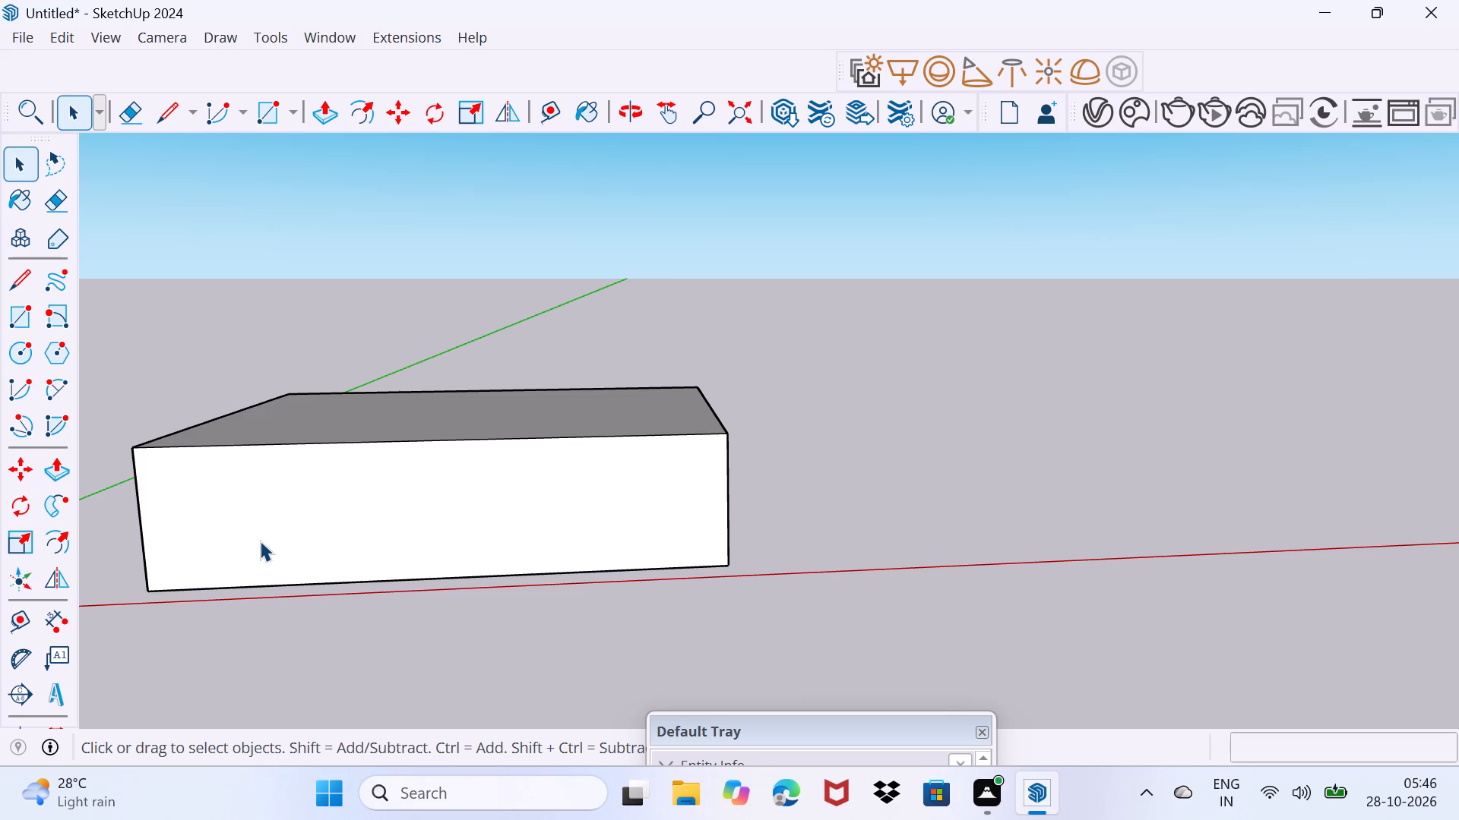
scroll(269, 578, down, 3)
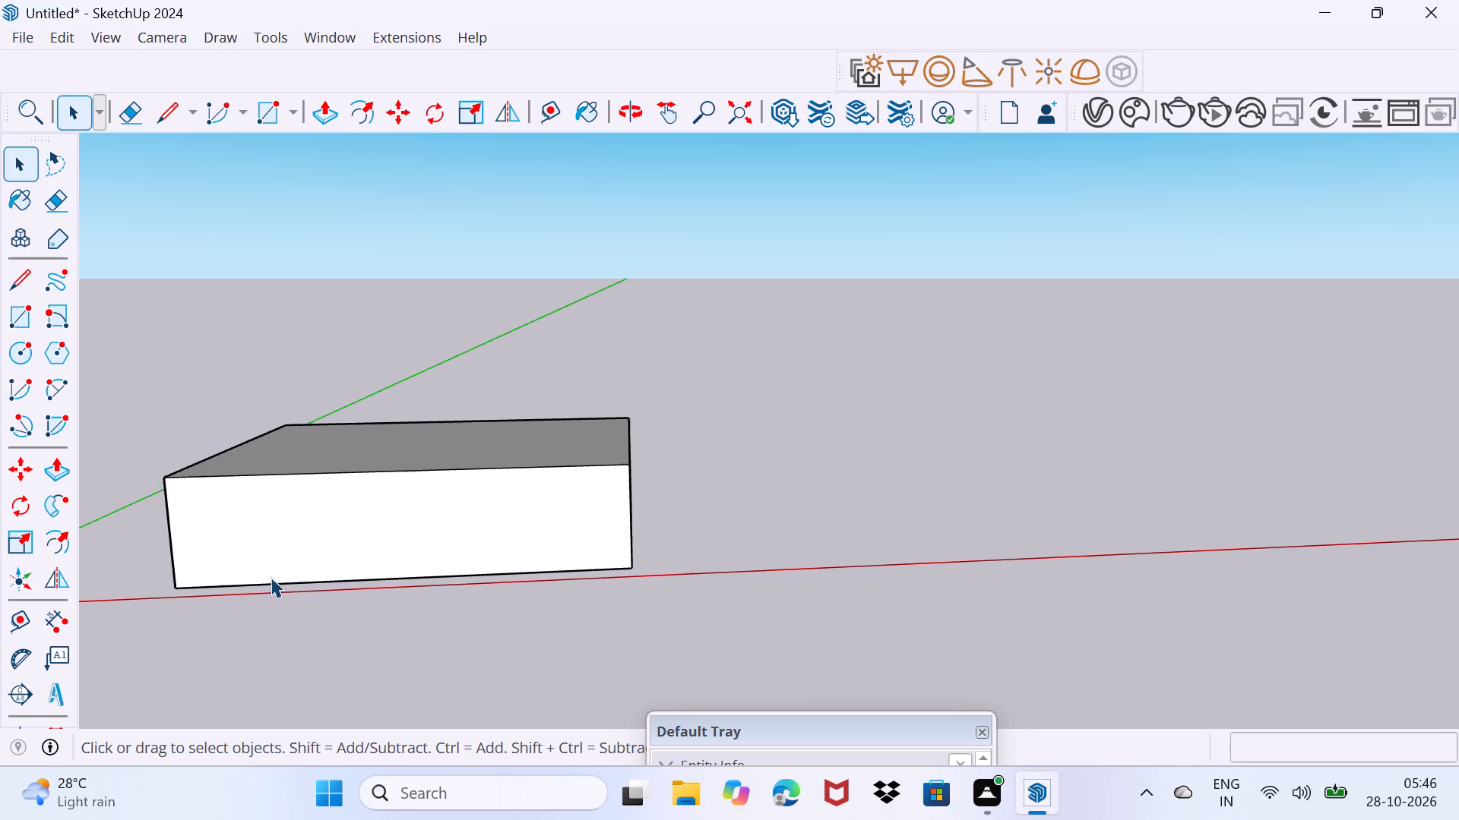
scroll(271, 576, down, 3)
middle_drag(276, 632, 360, 594)
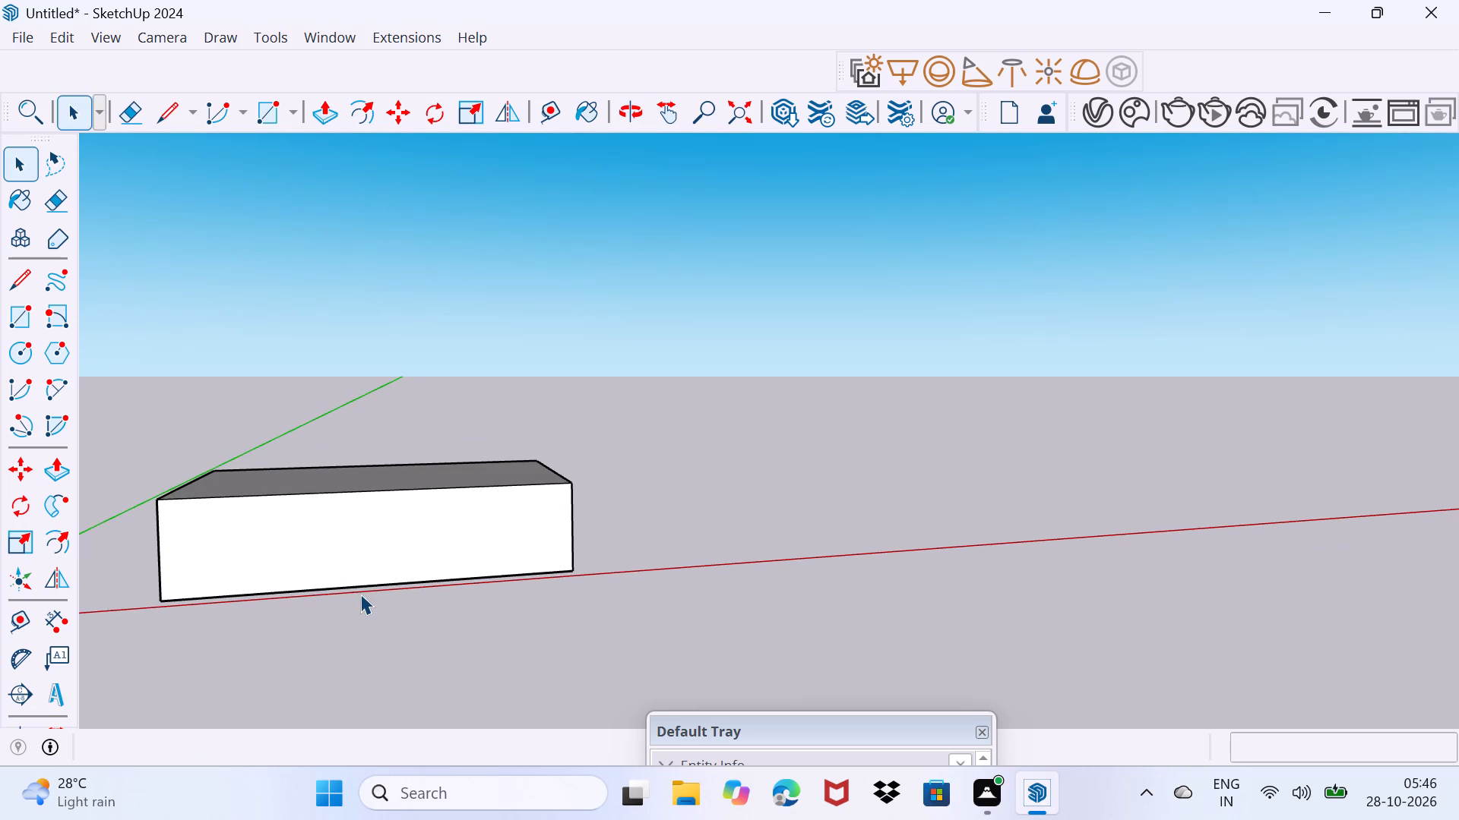
key(l)
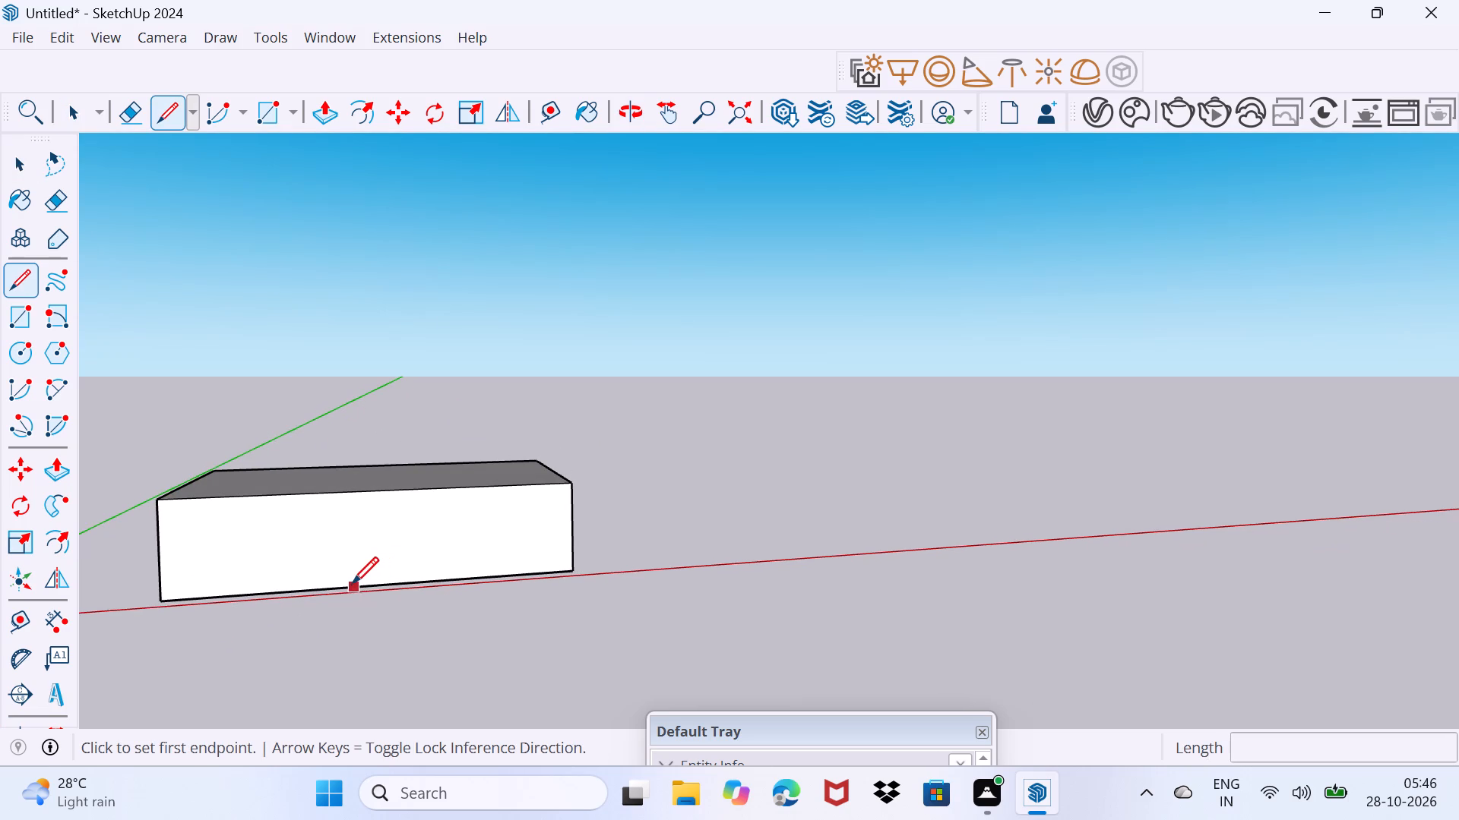
drag(343, 582, 348, 576)
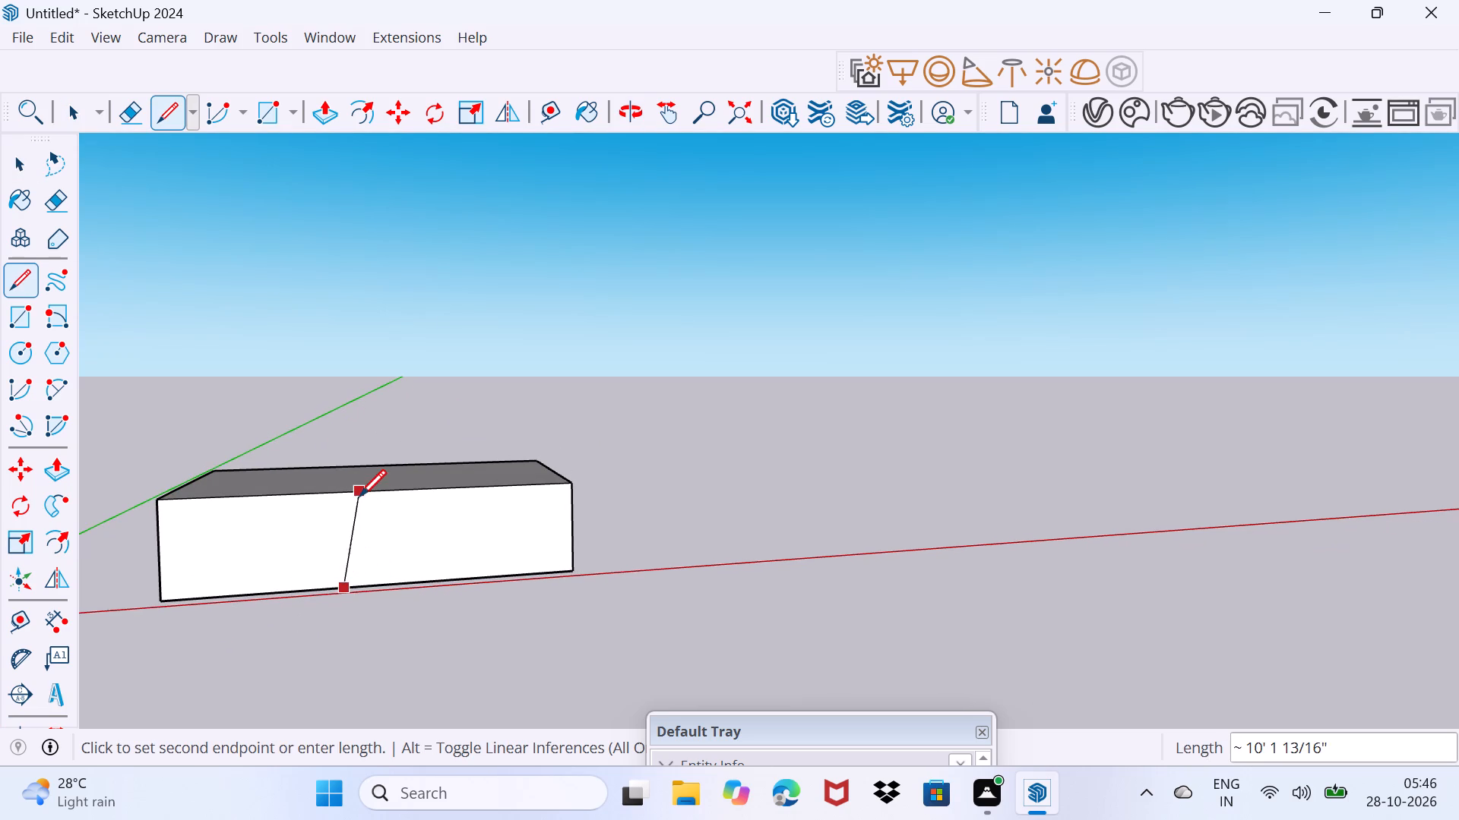
click(331, 492)
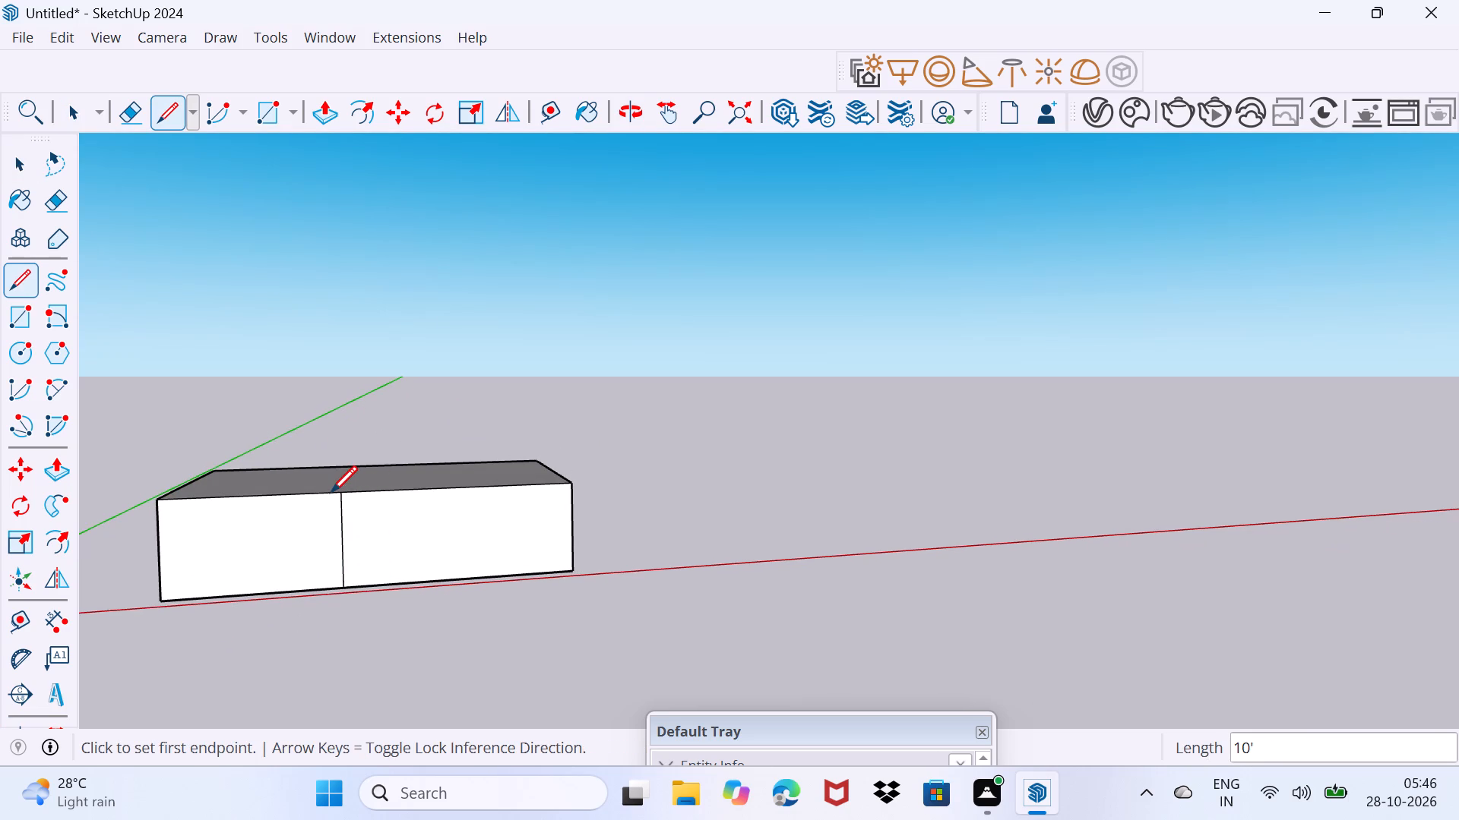
key(space)
Continue the division with a 30' line across the top face, from the vertical line's upper end to the back edge.
middle_drag(344, 487, 216, 676)
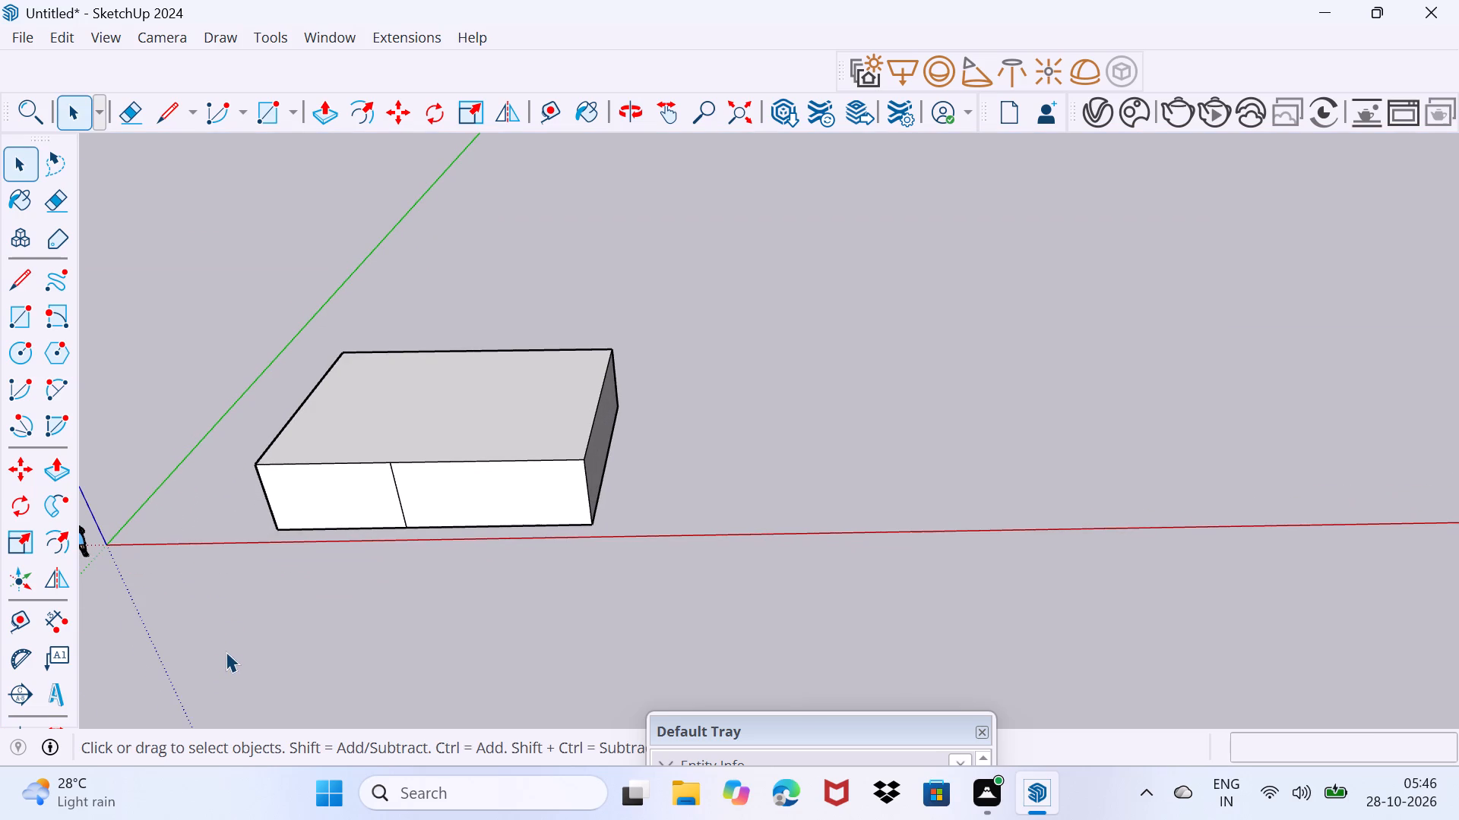
key(l)
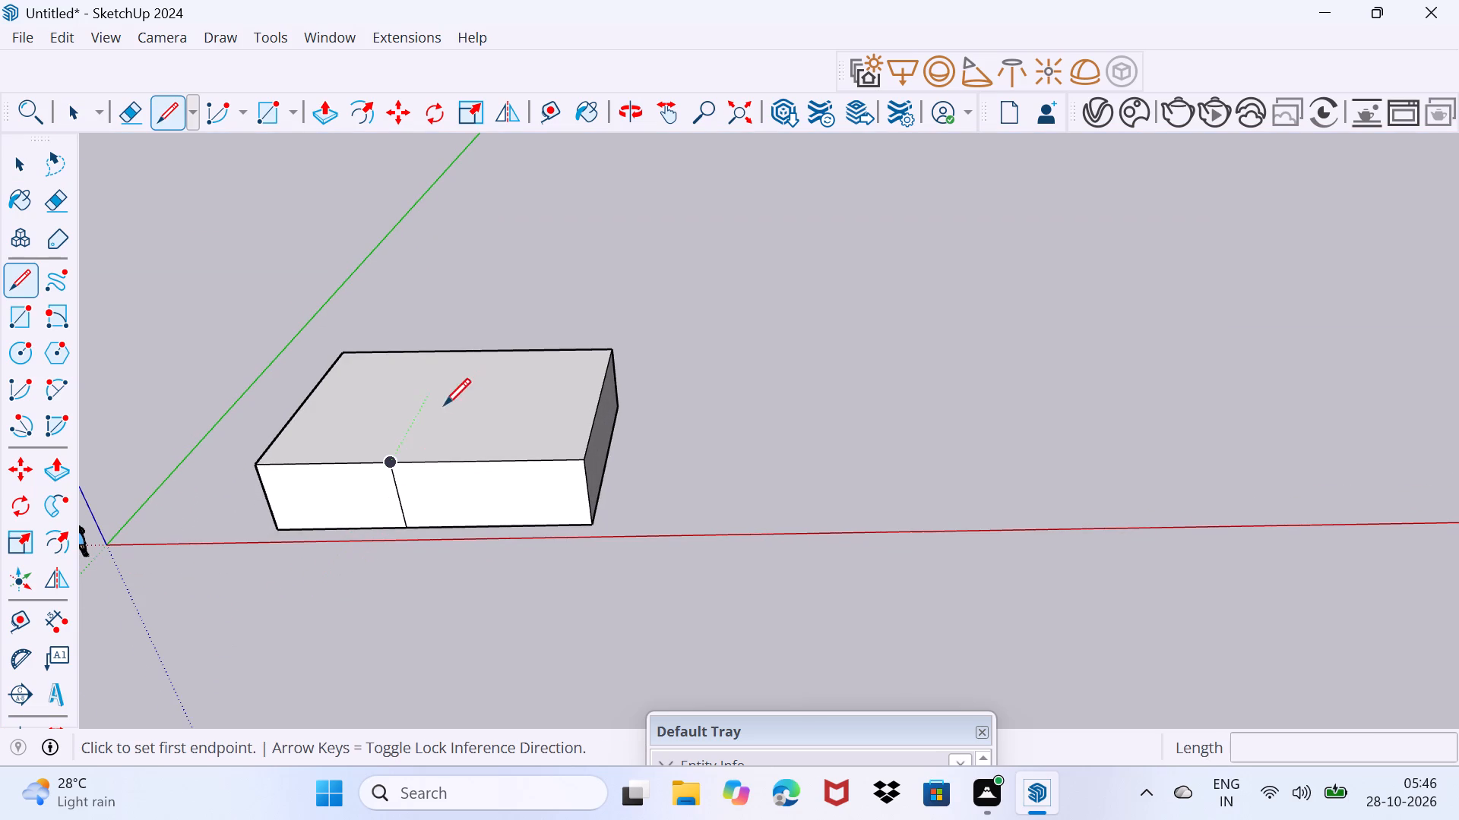
drag(391, 465, 401, 451)
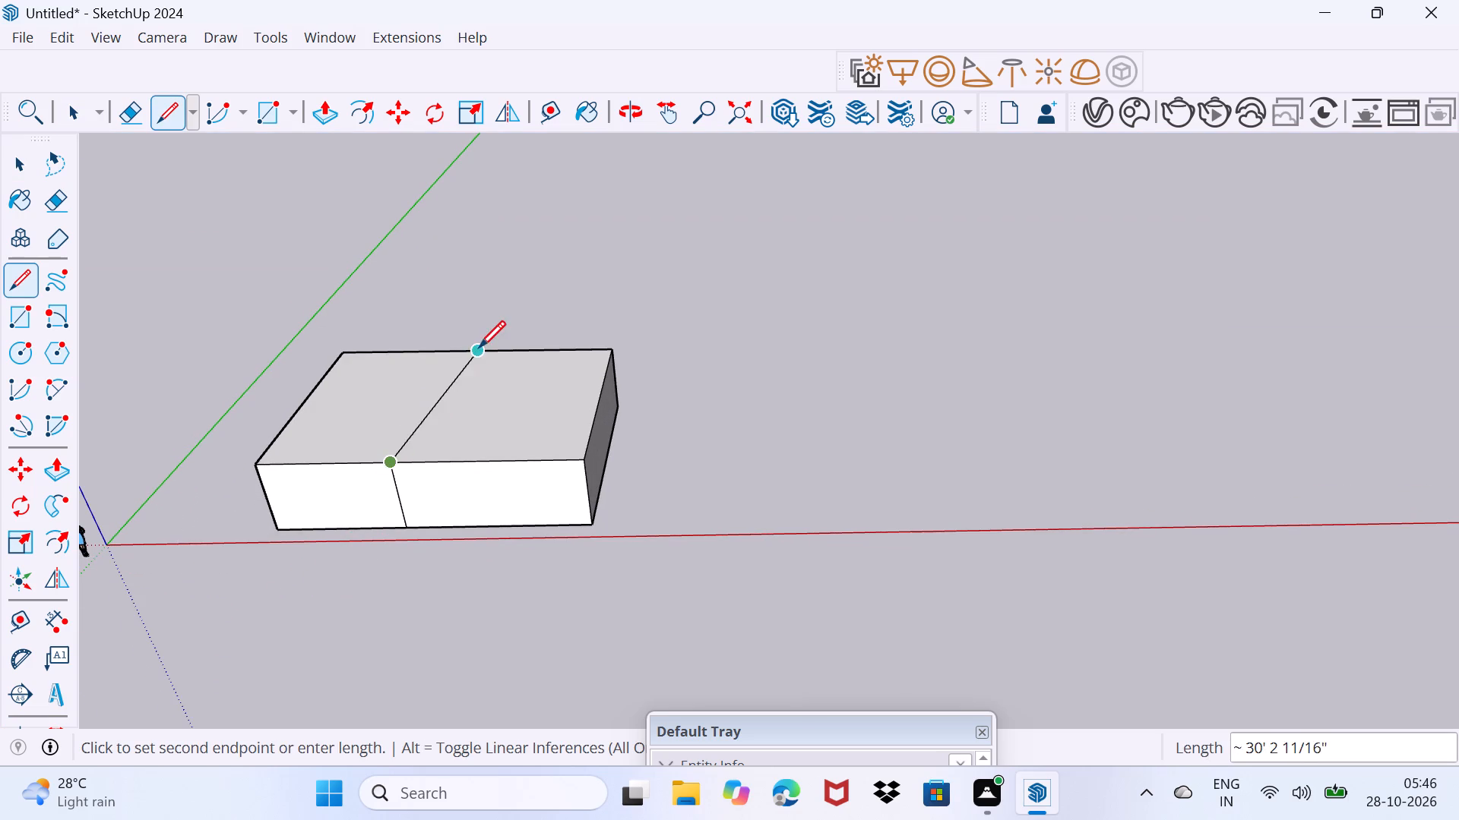
click(447, 352)
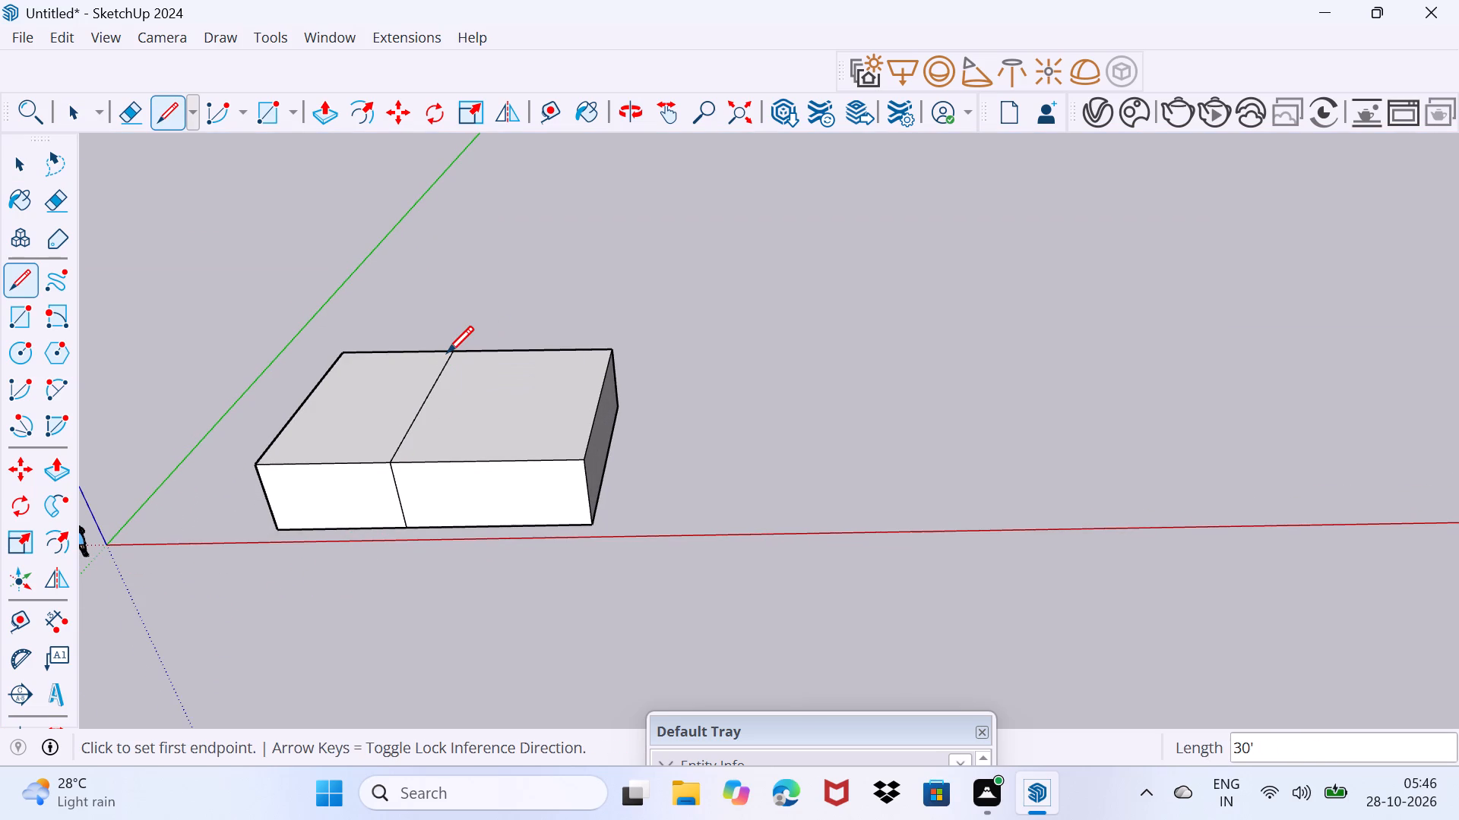
key(space)
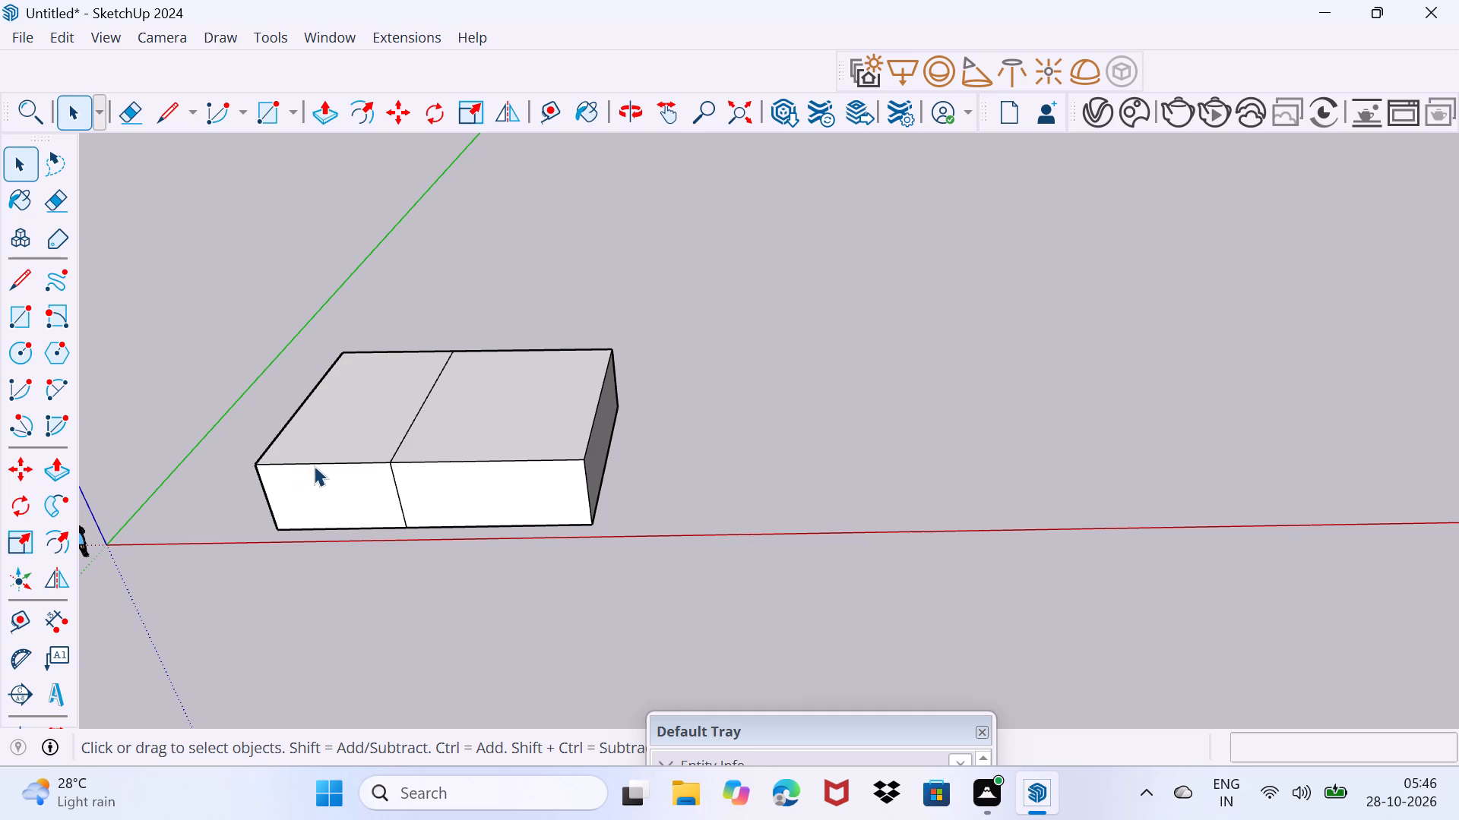
Copy the shorter segment of the block's front top edge 8" back across the top face.
click(315, 463)
key(m)
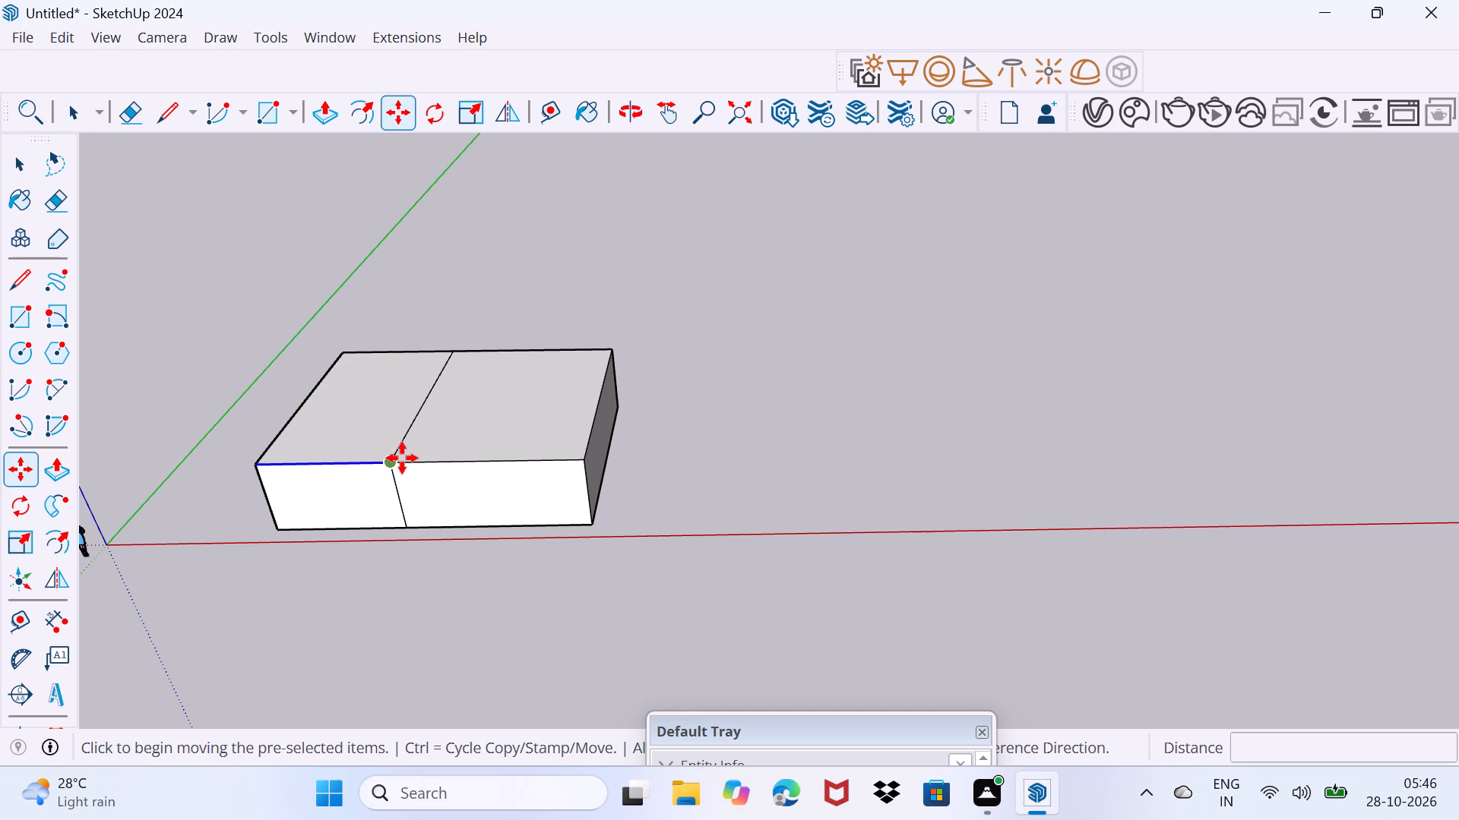
click(402, 458)
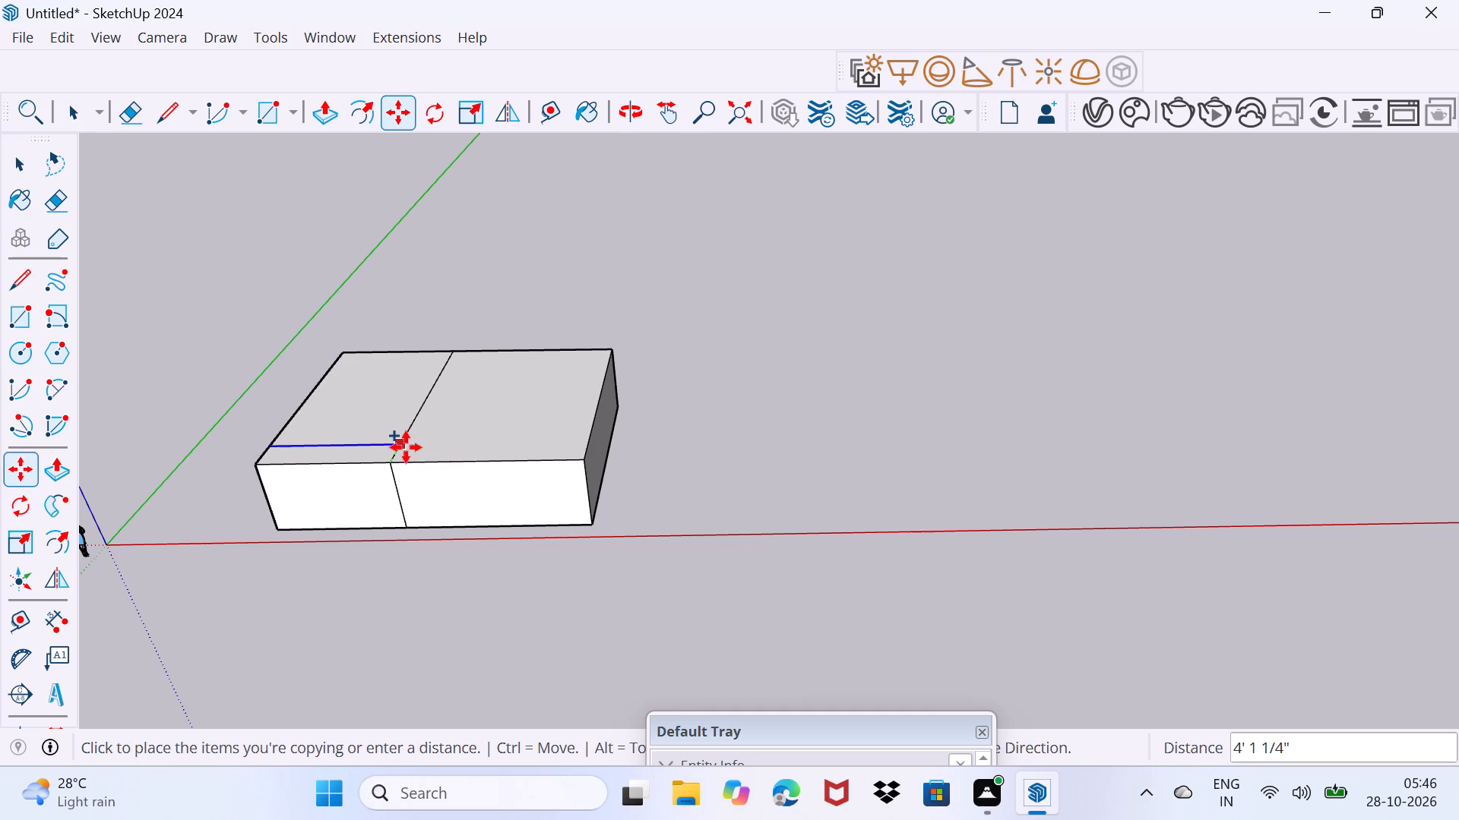
key(8)
key(shift+quotedbl)
key(Return)
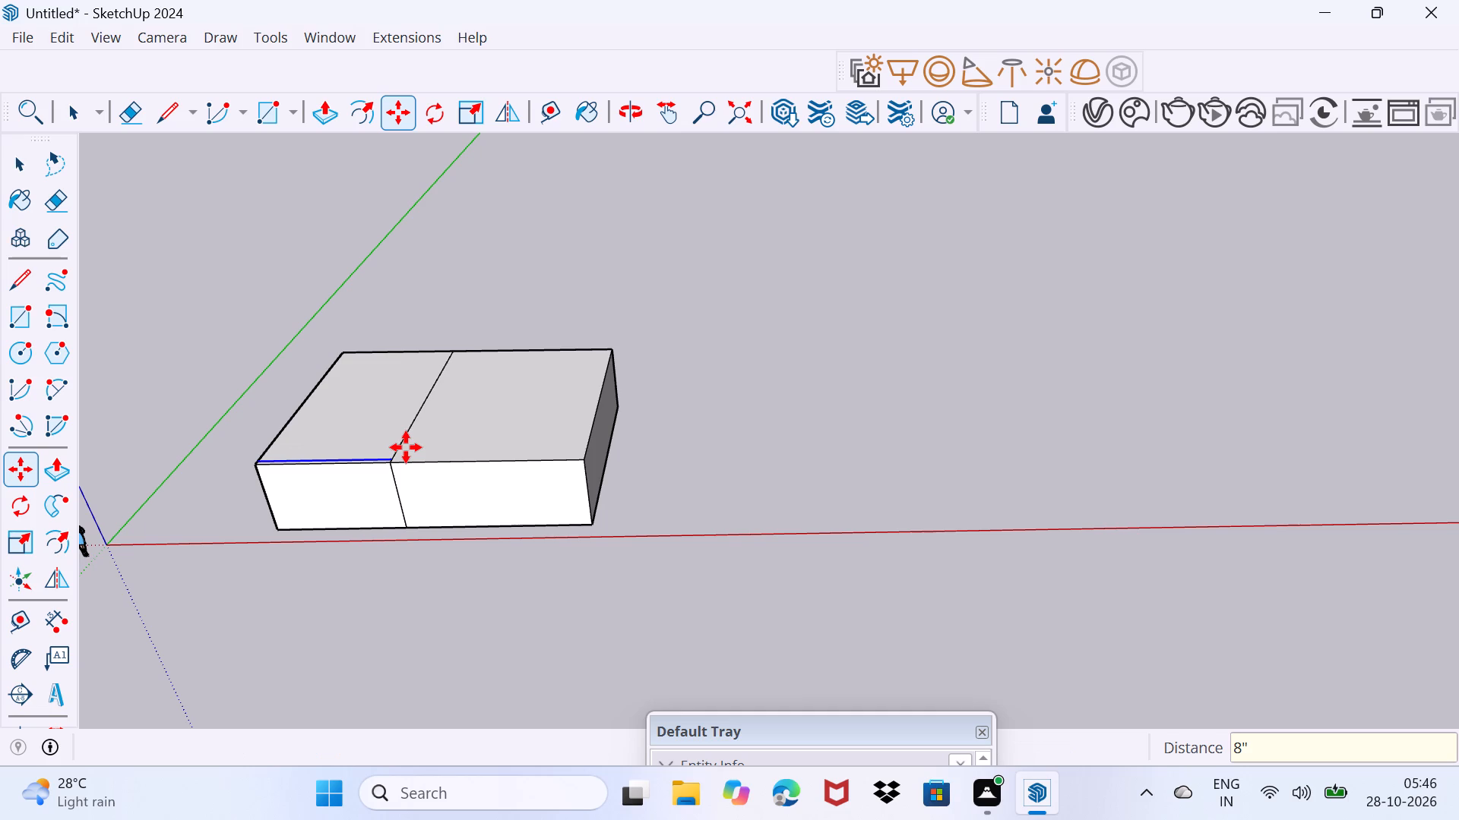
key(space)
Push/Pull the narrow 8" strip along the front top edge upward into a tall, thin wall rising well above the block.
scroll(354, 470, up, 3)
drag(358, 498, 385, 430)
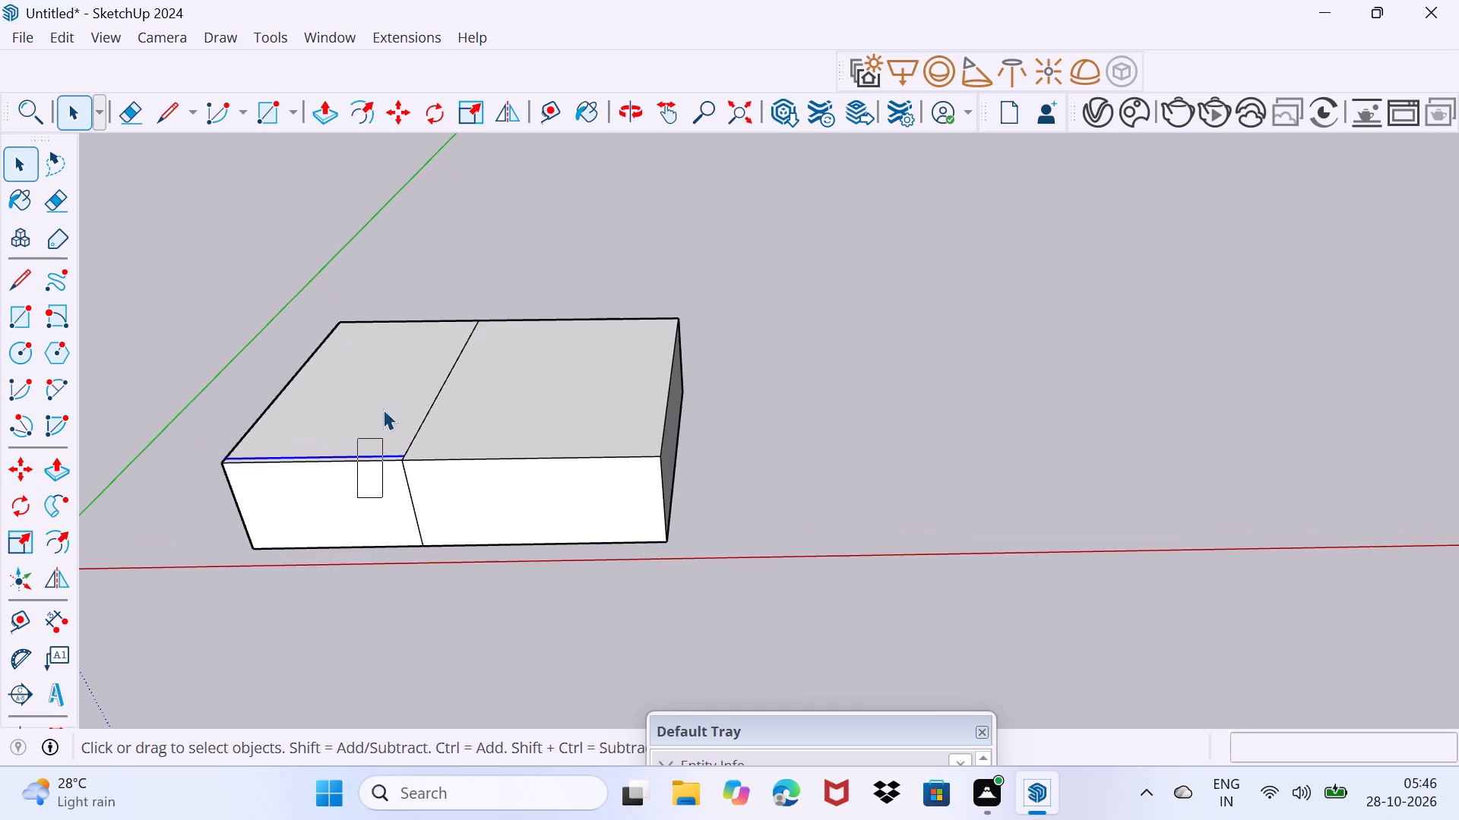
scroll(364, 434, up, 12)
click(422, 478)
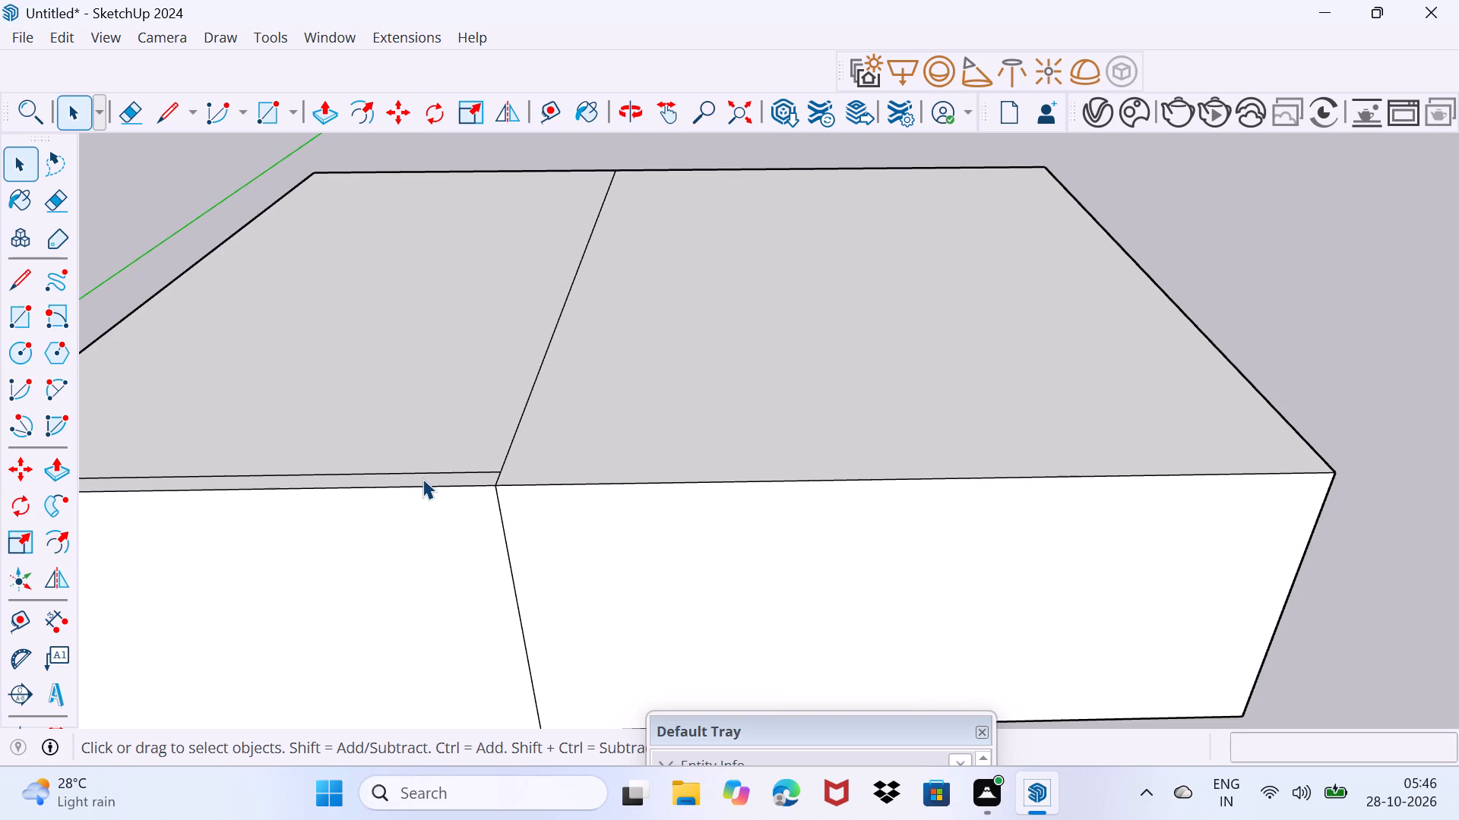
key(p)
click(423, 478)
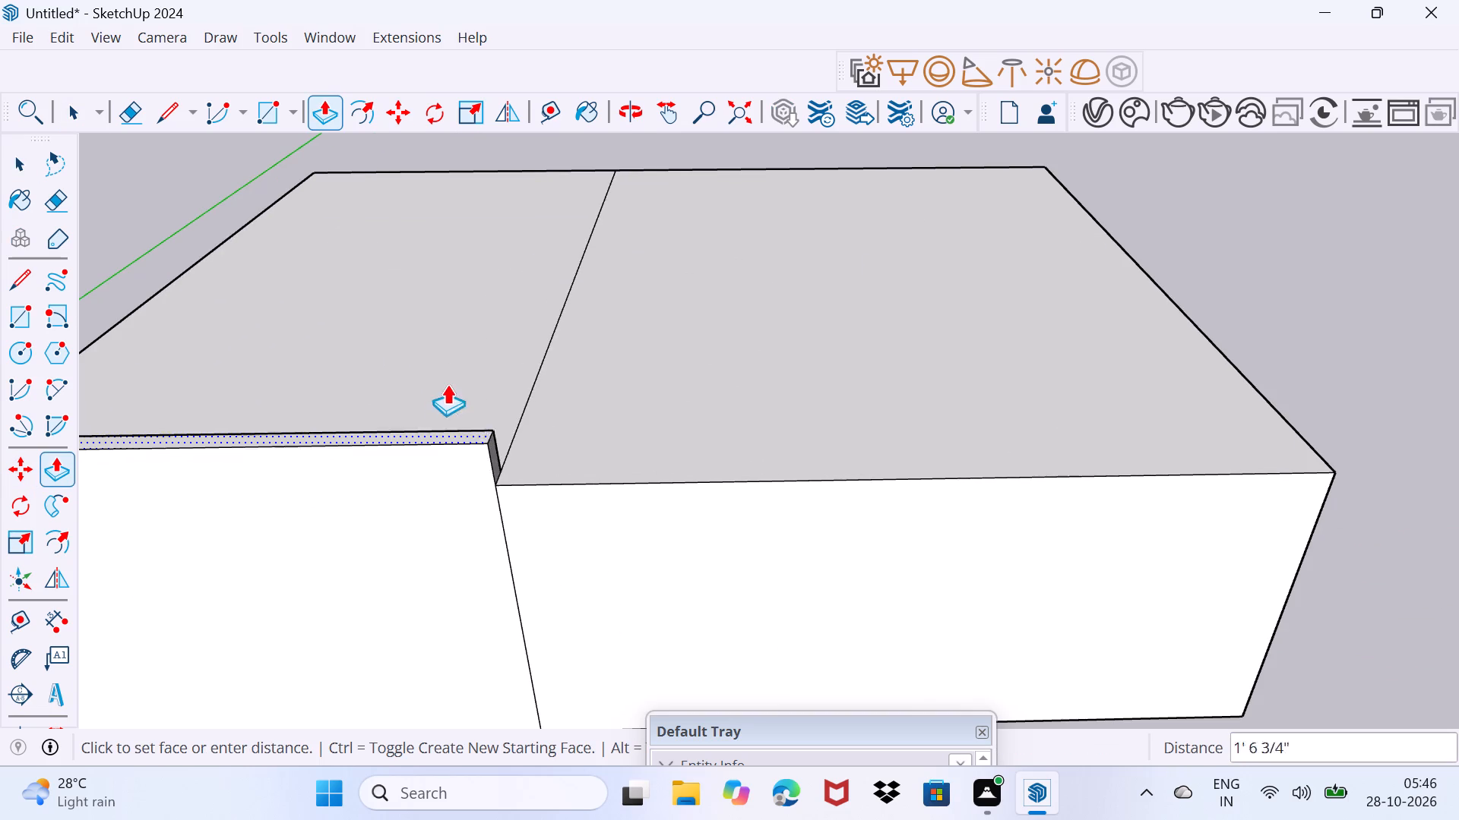
scroll(447, 377, down, 9)
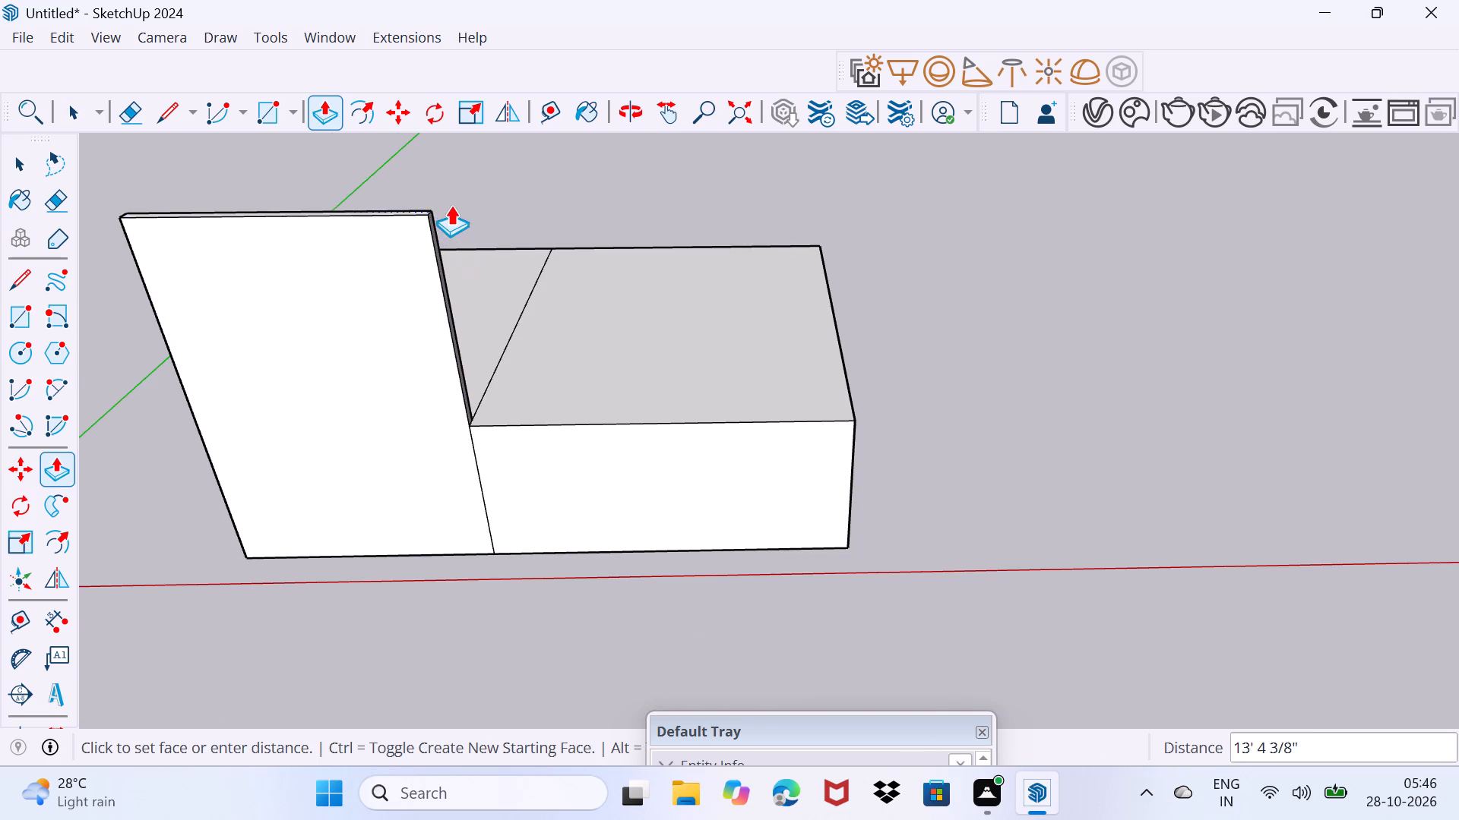
click(438, 180)
key(space)
Push/Pull the longer front face beside the tall wall several feet back into the block, leaving the tall wall's section projecting.
drag(309, 525, 400, 389)
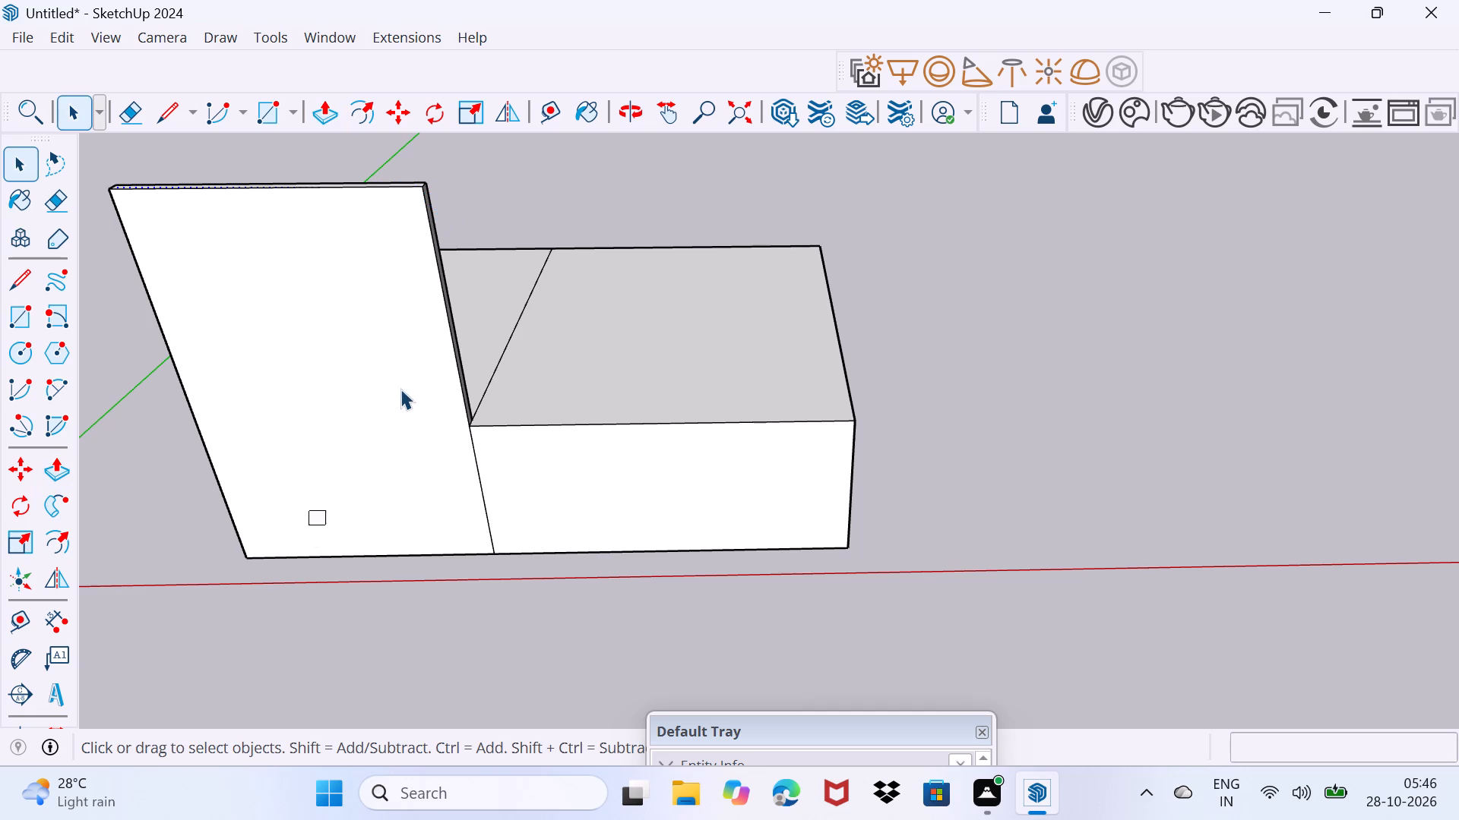
drag(400, 389, 393, 409)
scroll(361, 467, down, 3)
middle_click(361, 467)
middle_drag(387, 545, 358, 370)
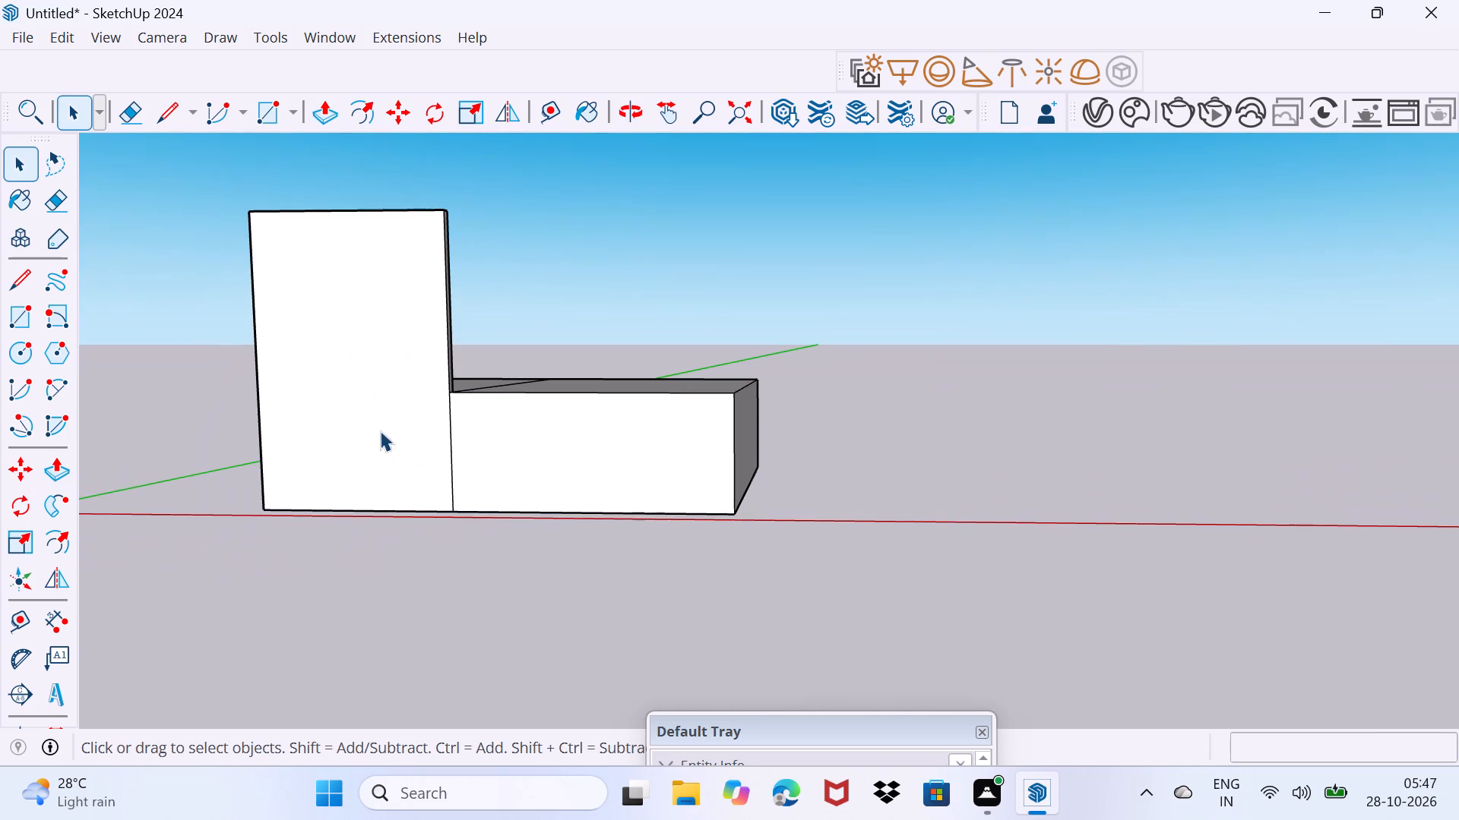
click(498, 469)
key(p)
click(499, 469)
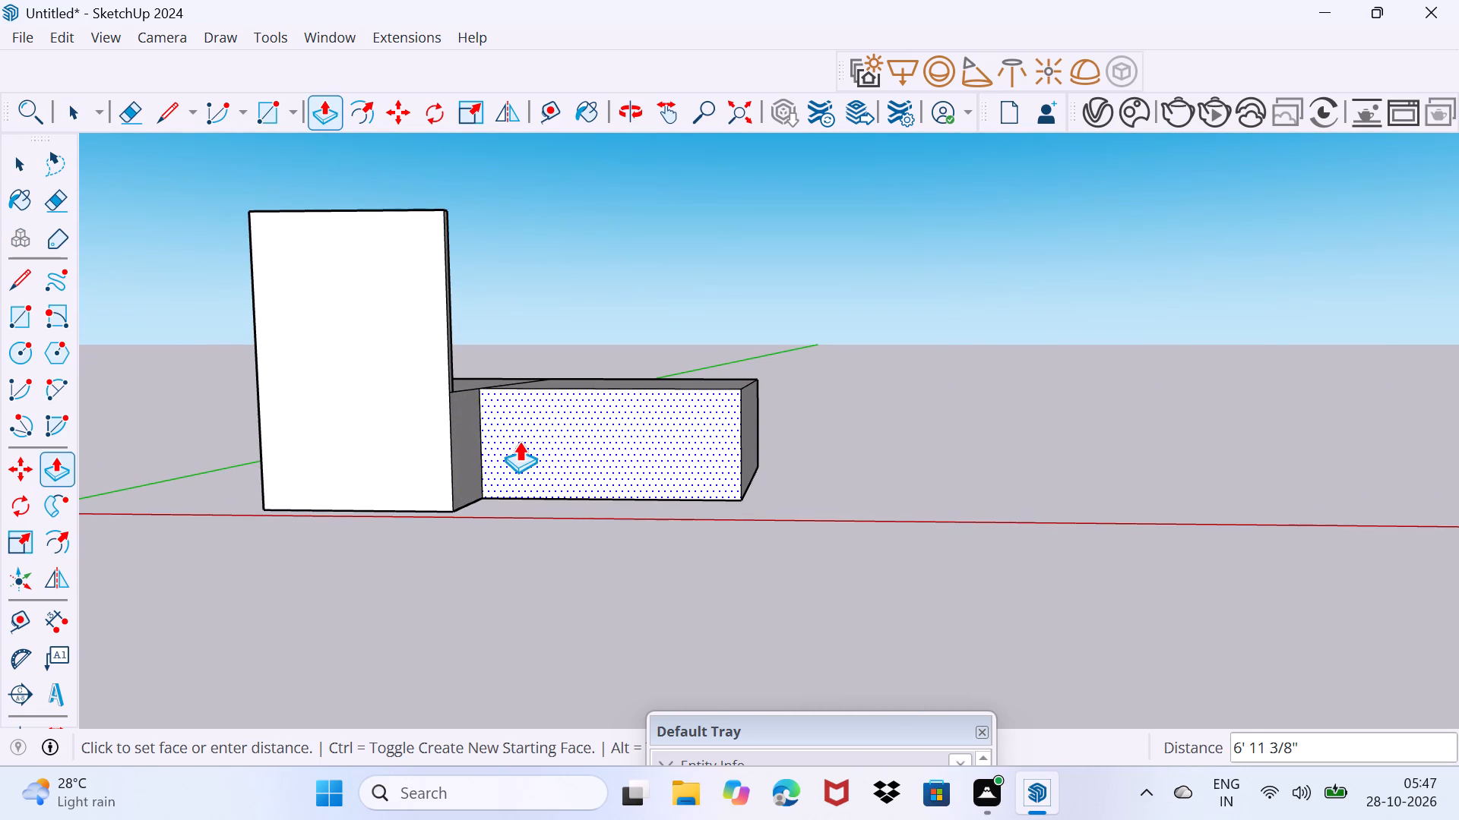
click(514, 441)
key(space)
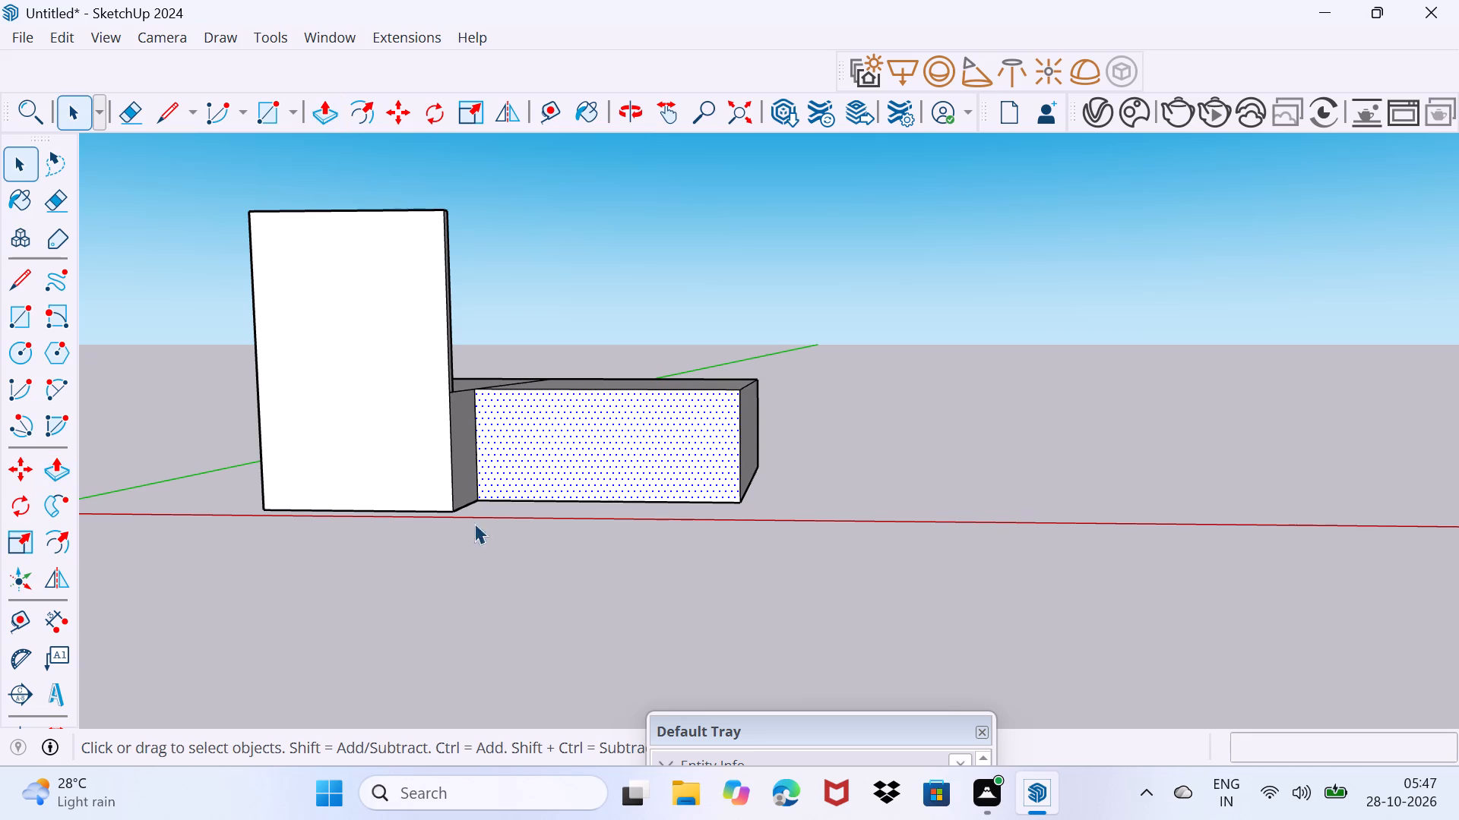
Draw a 40' by 6" rotated rectangle hanging down from the block's bottom rear edge.
drag(435, 629, 489, 547)
middle_drag(542, 516, 0, 313)
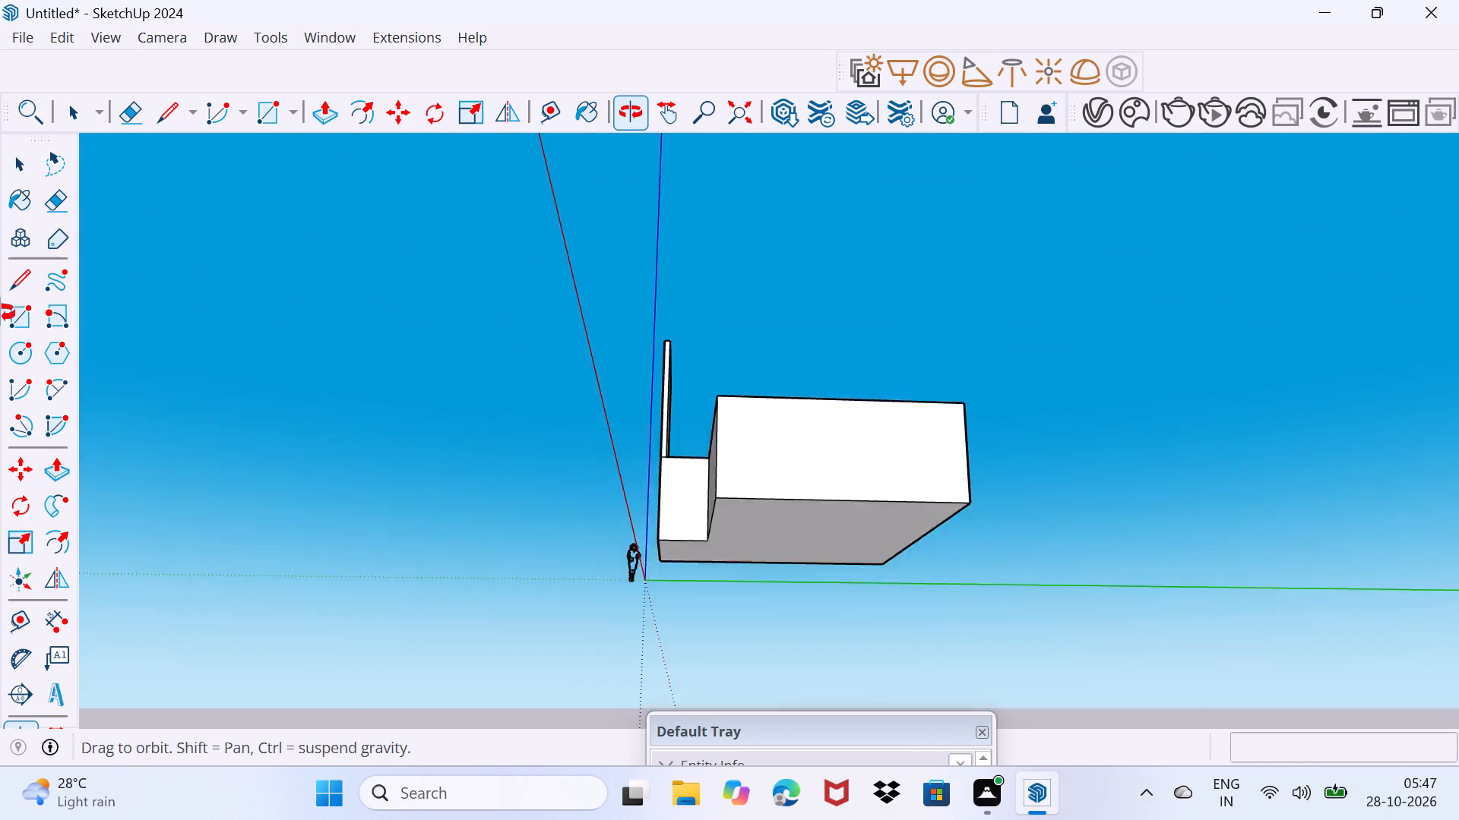
middle_drag(0, 313, 0, 346)
click(55, 317)
scroll(949, 518, down, 1)
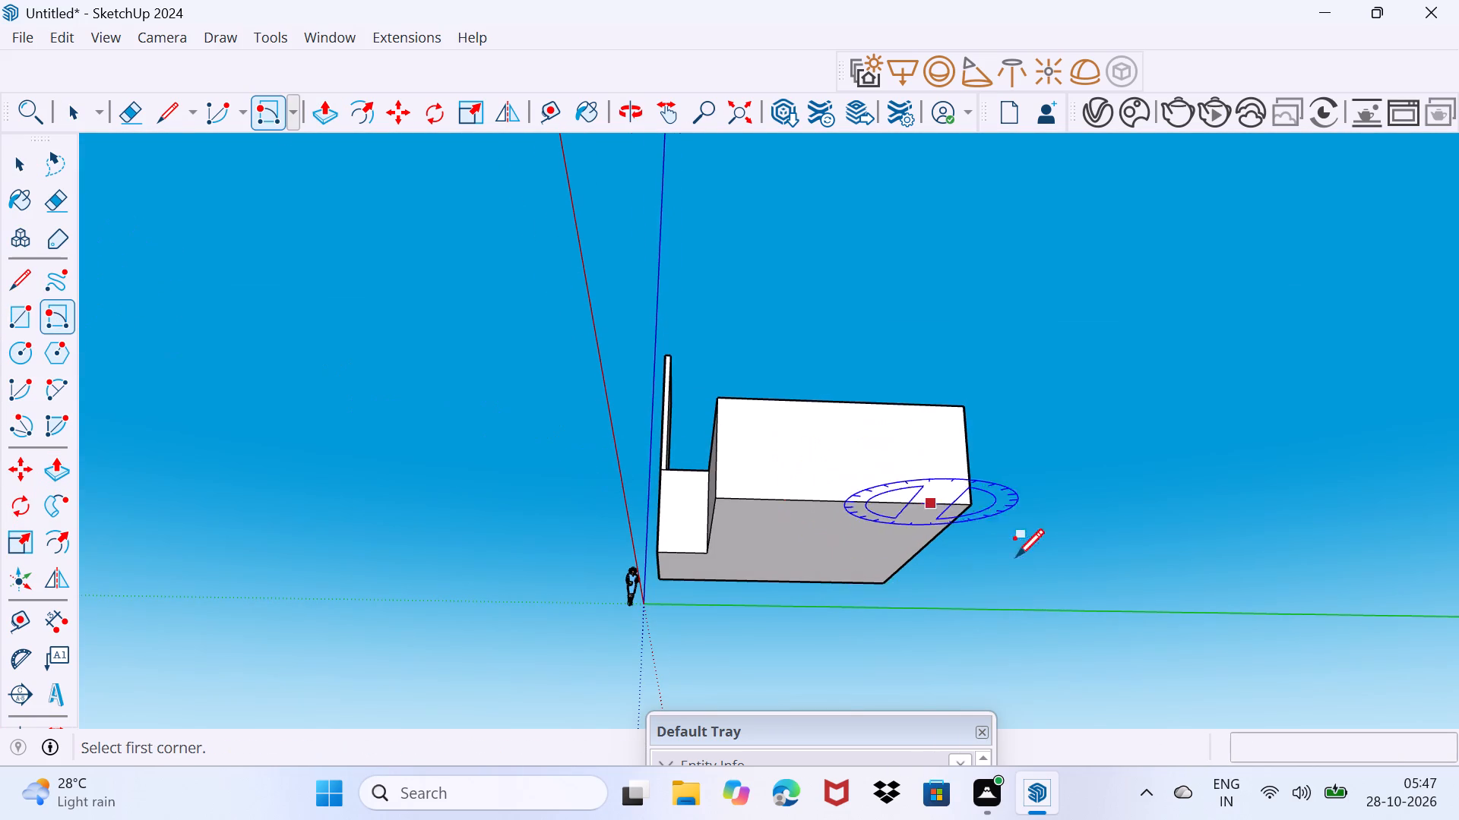
middle_drag(1014, 557, 522, 486)
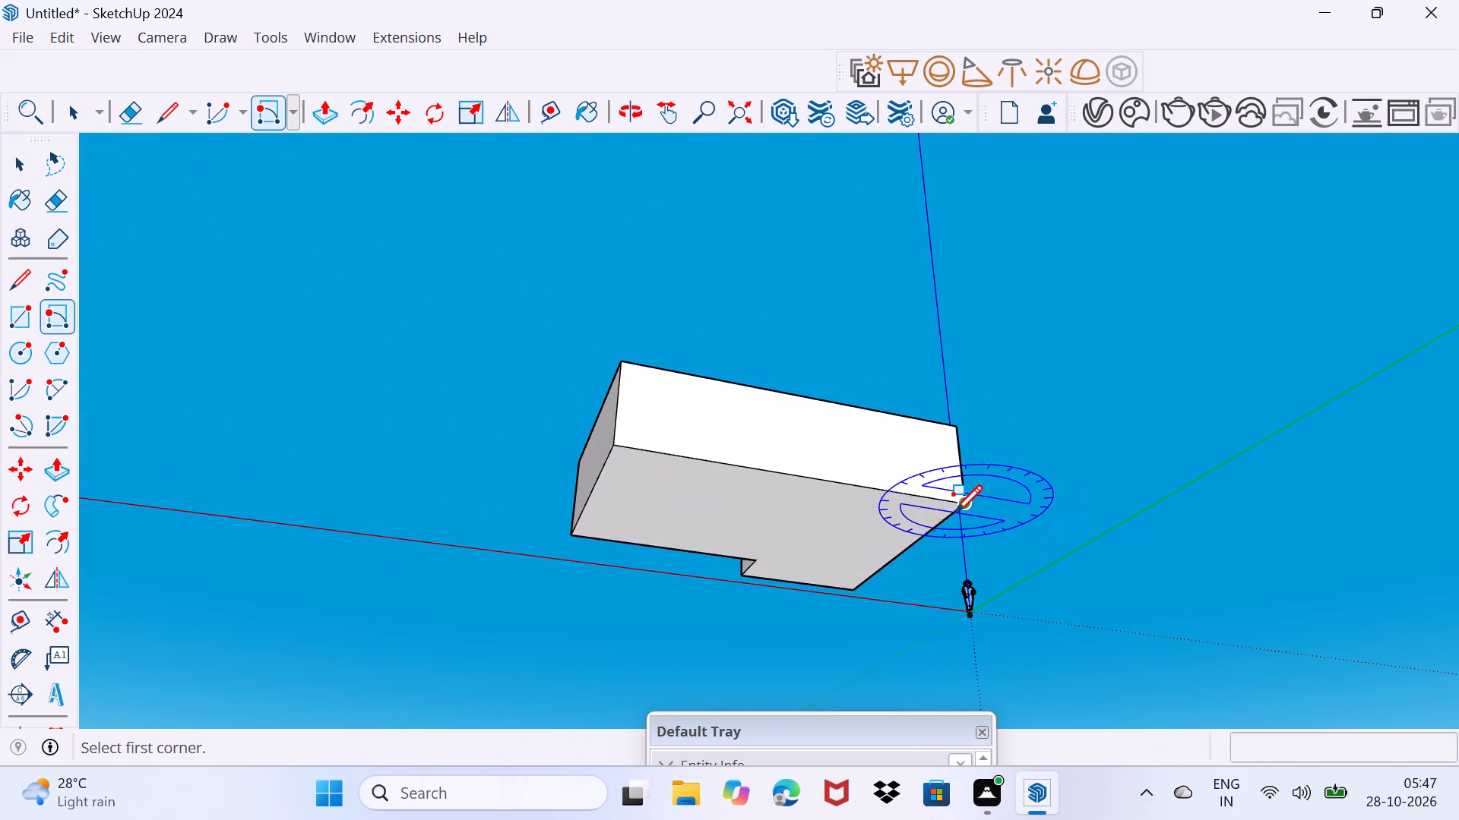
click(957, 507)
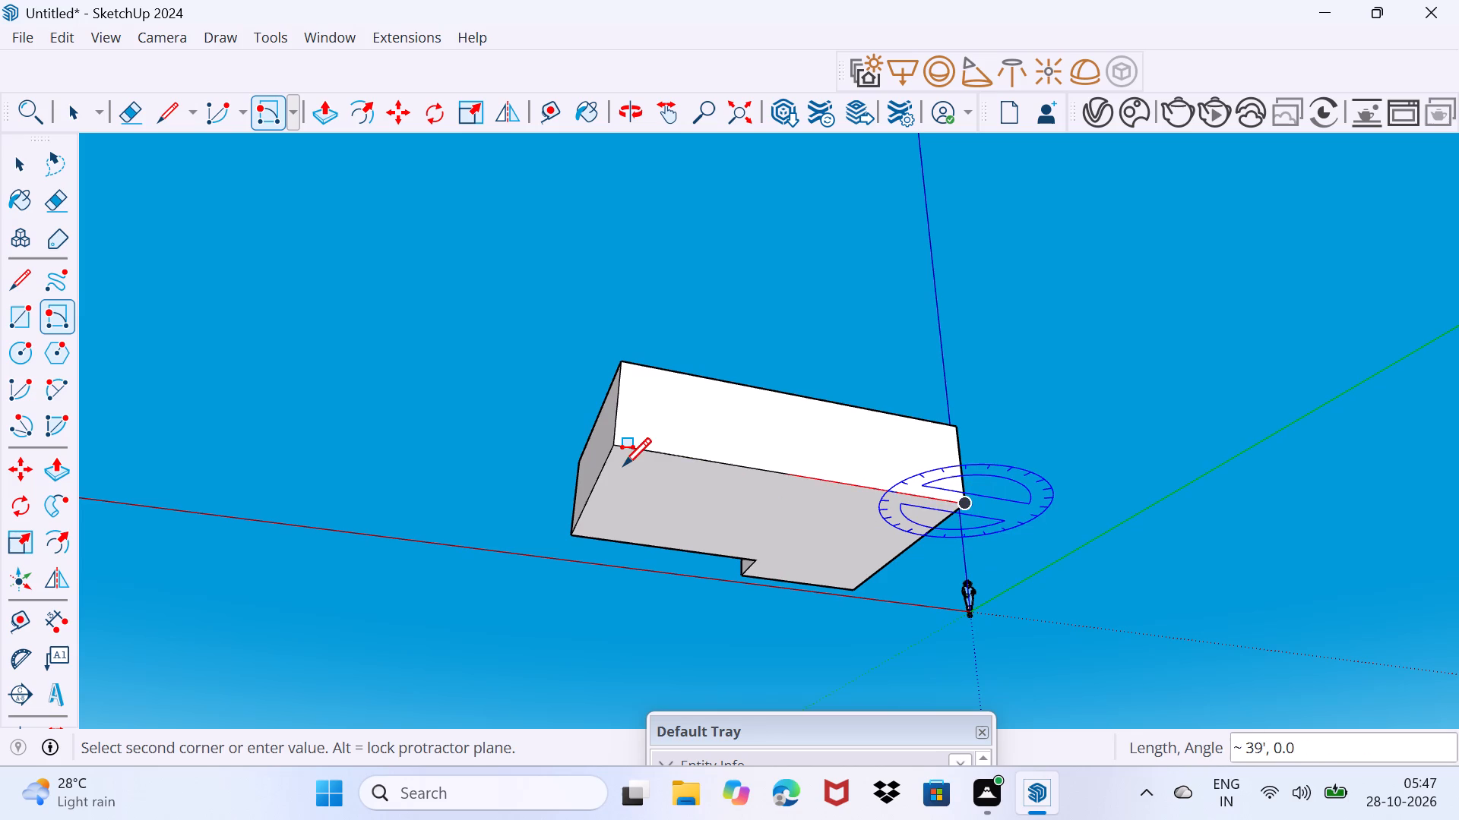
click(606, 449)
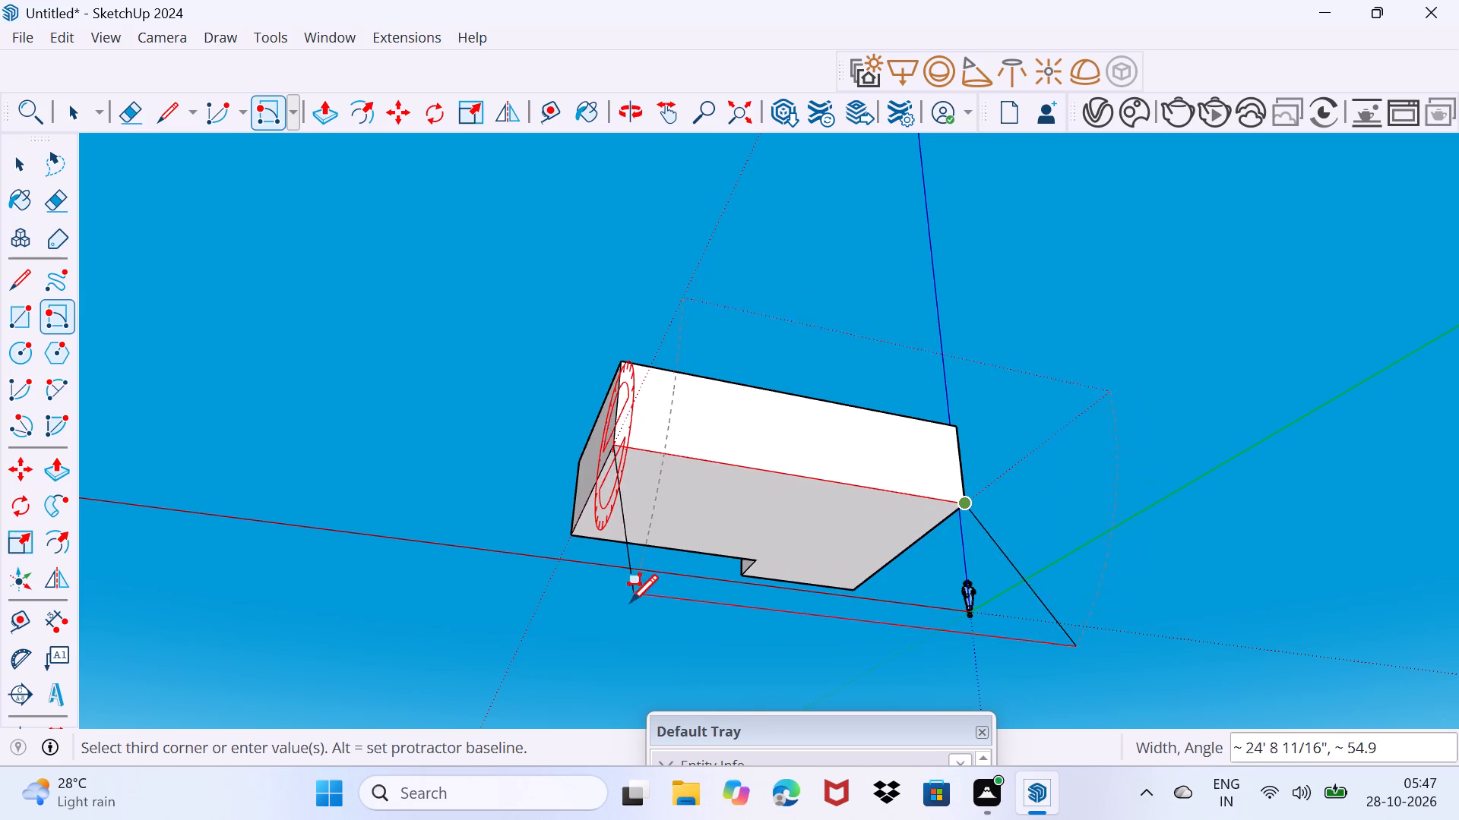
key(6)
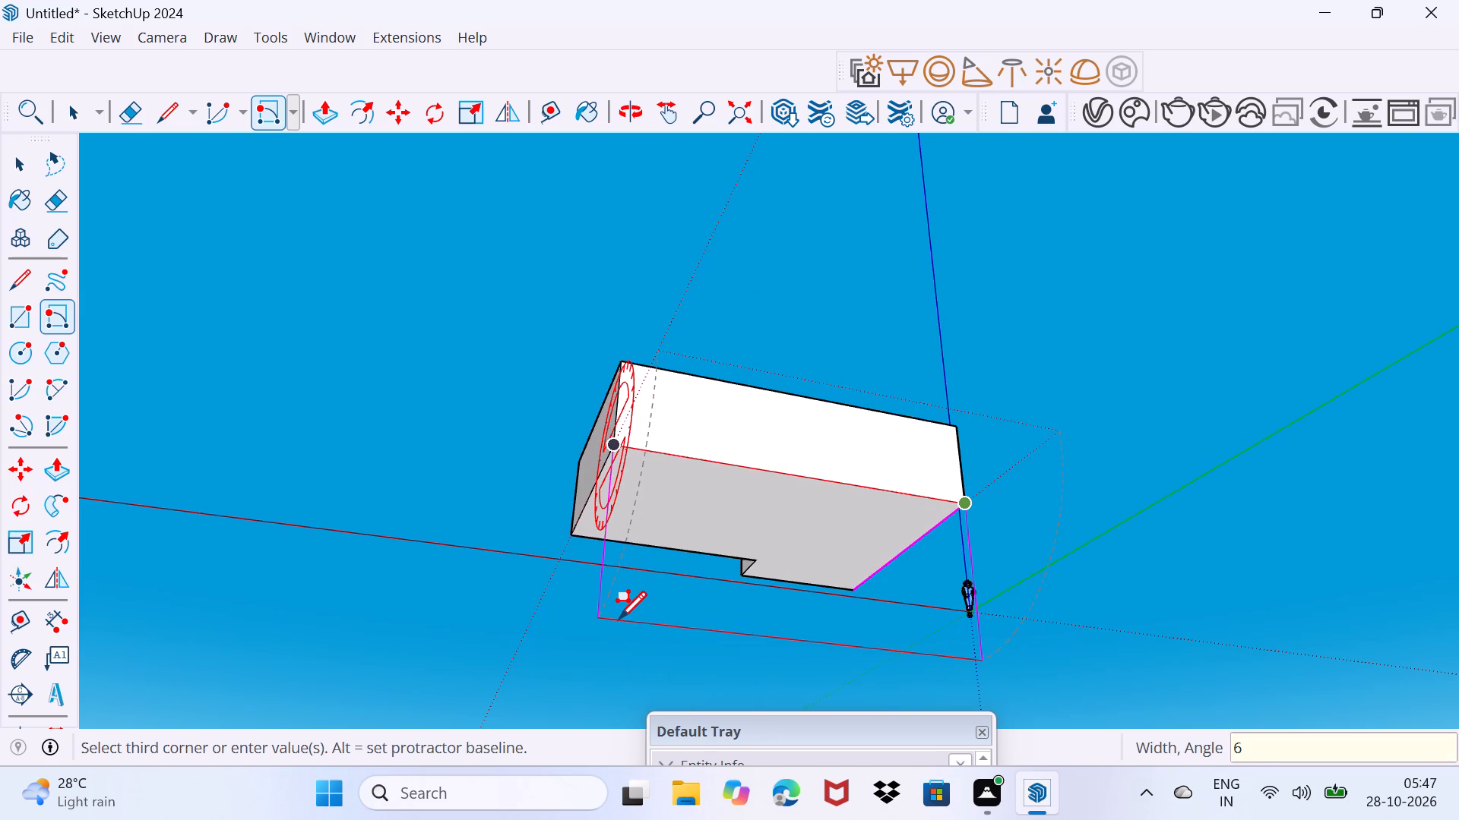
key(shift+quotedbl)
key(Return)
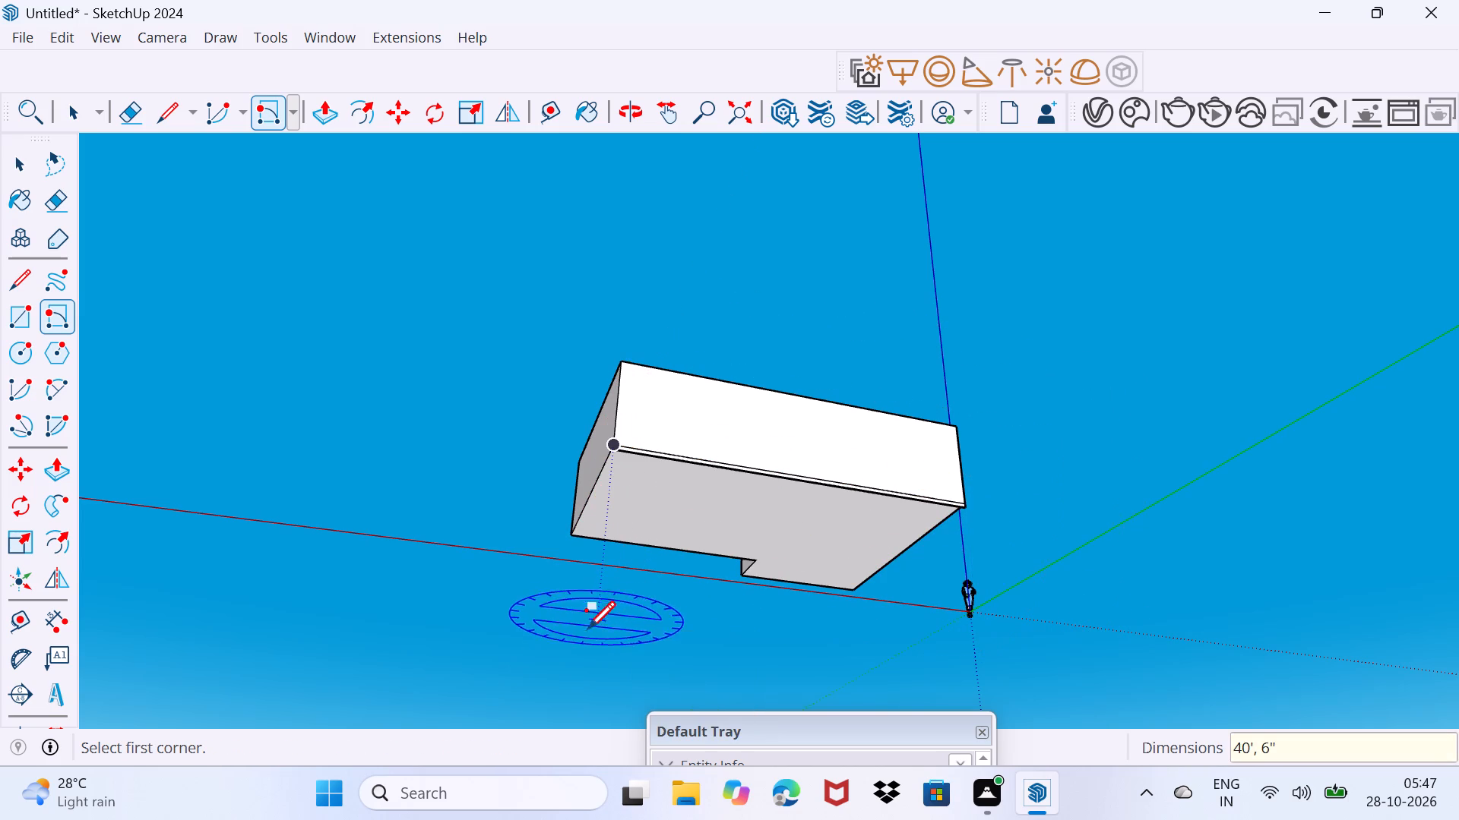
Push/Pull the 6" high strip under the block forward about 45' 6" to form a base slab extending past the front.
middle_drag(584, 626, 1062, 652)
key(v)
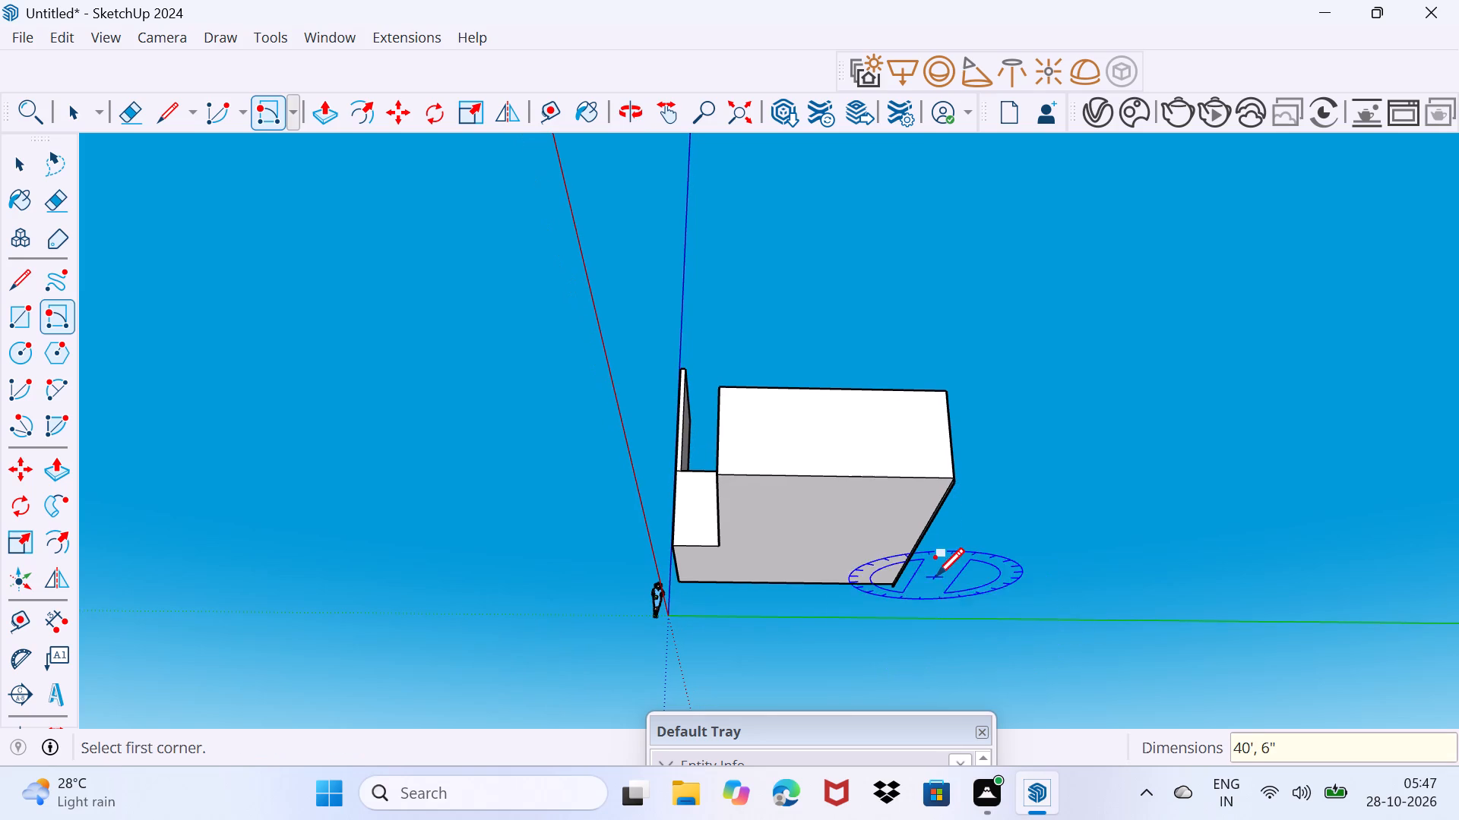
key(space)
scroll(916, 581, up, 3)
middle_drag(875, 561, 970, 606)
scroll(995, 517, up, 5)
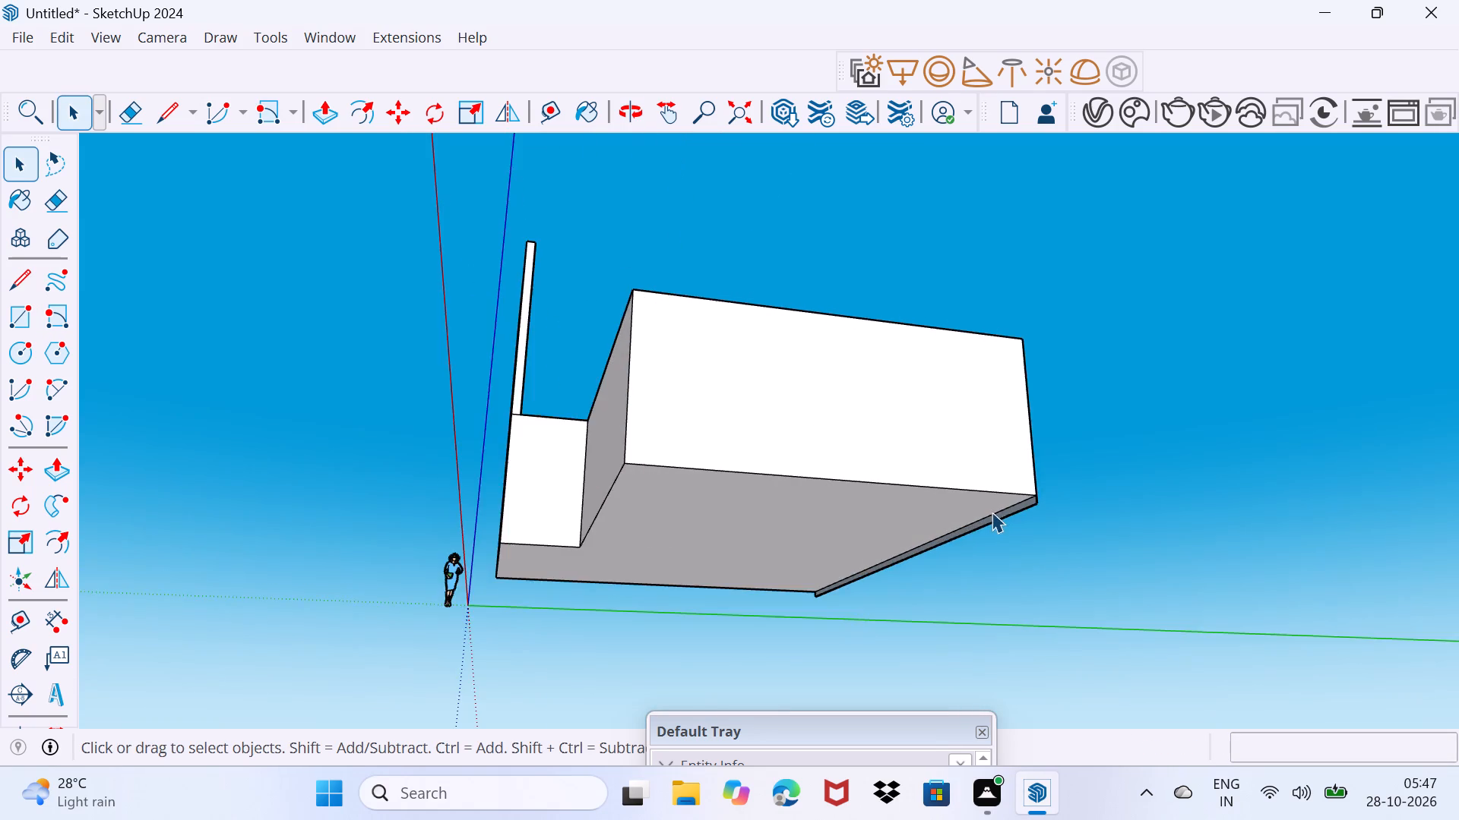
scroll(992, 512, up, 7)
click(1045, 484)
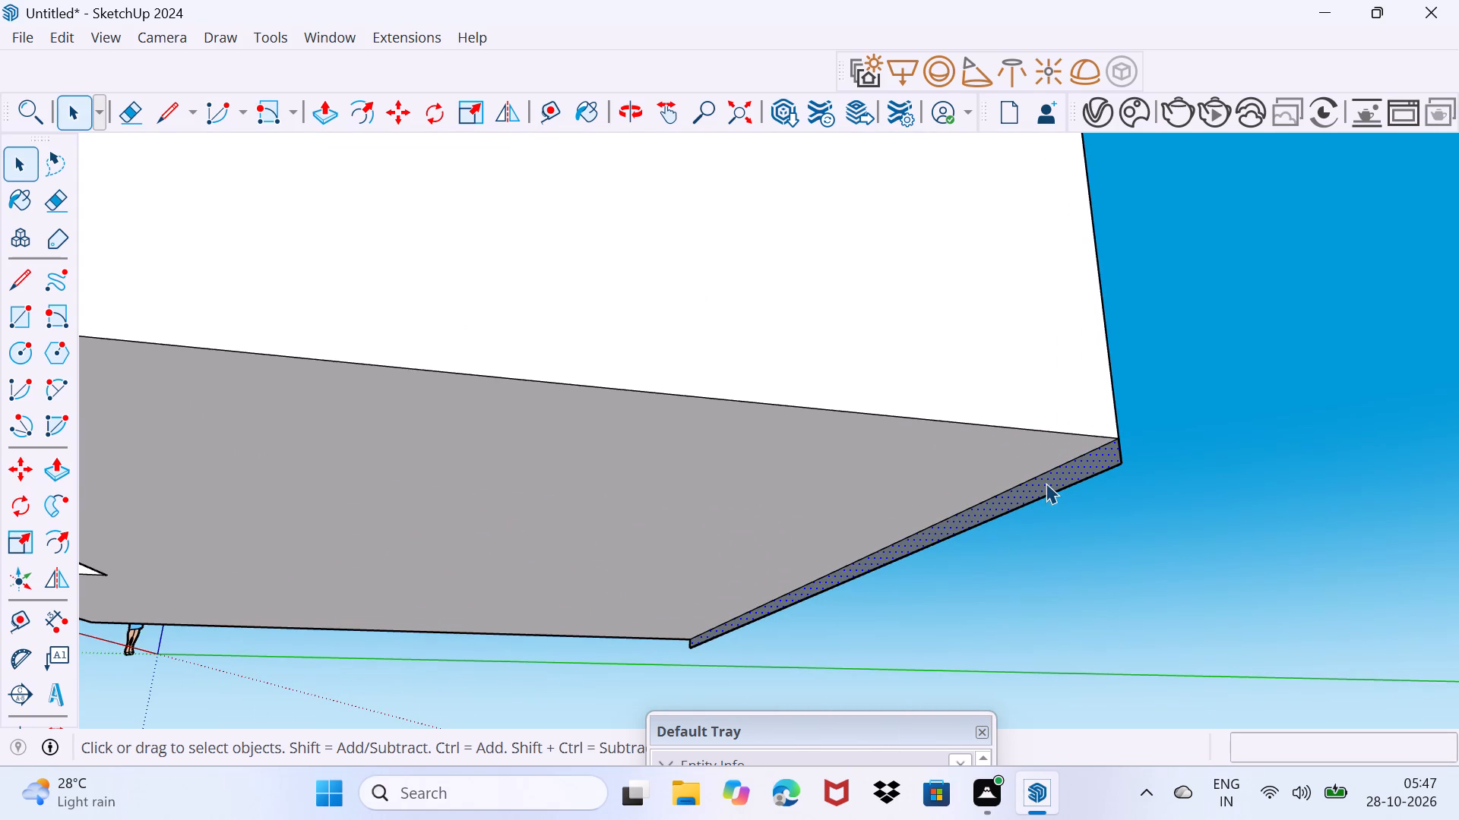
key(p)
click(1046, 483)
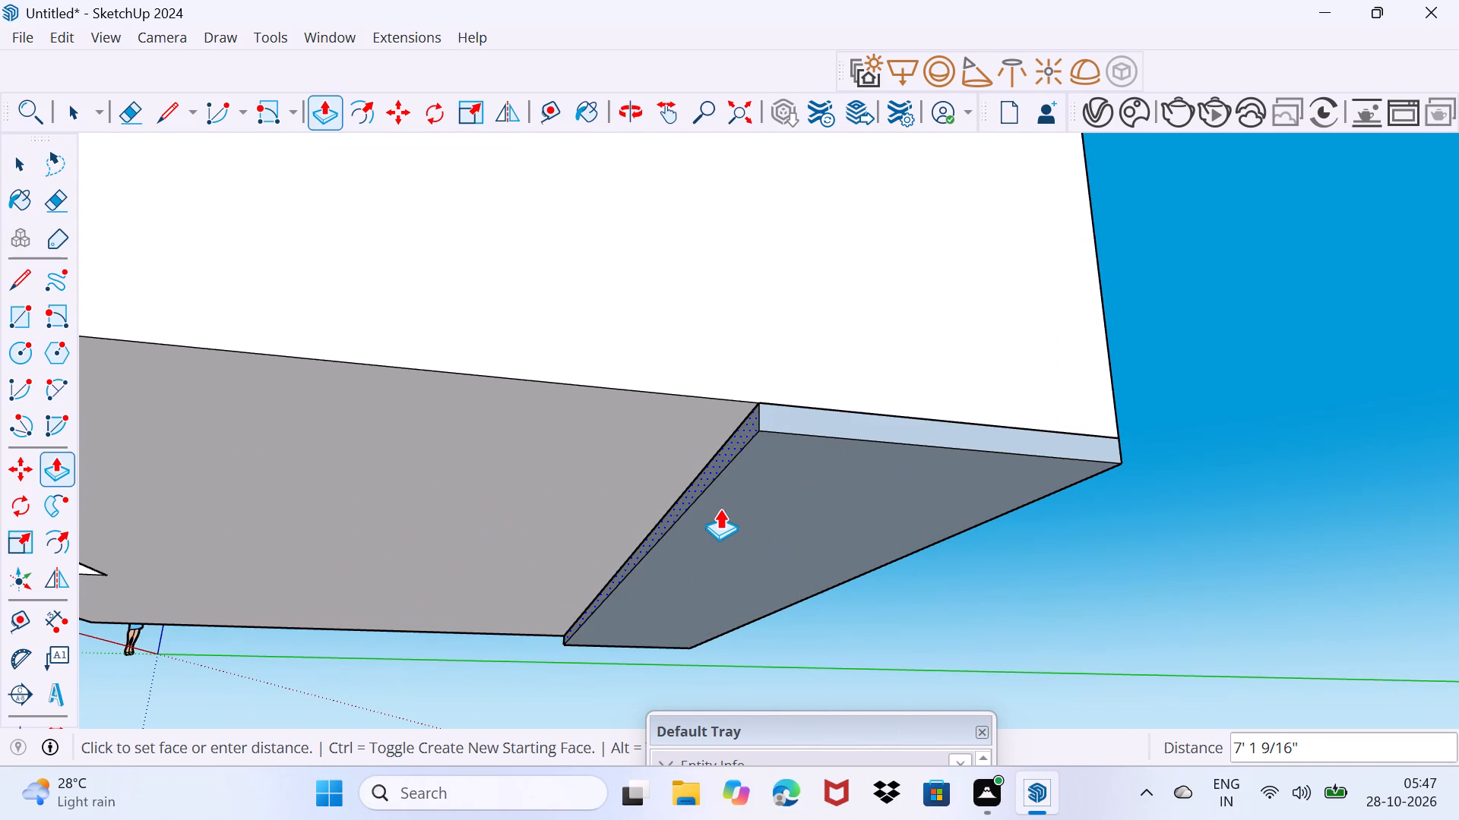
scroll(682, 509, down, 14)
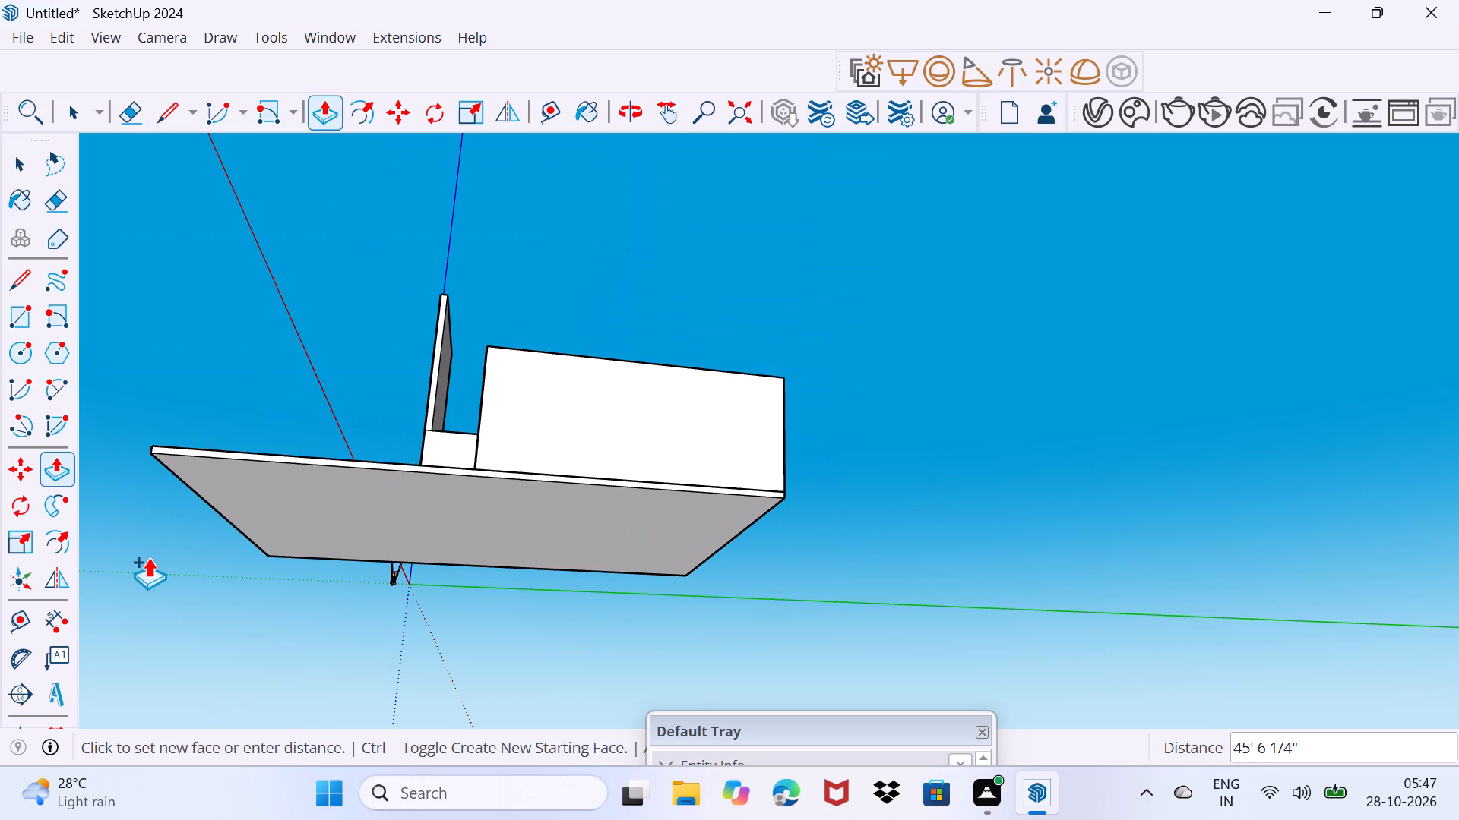
click(148, 557)
key(space)
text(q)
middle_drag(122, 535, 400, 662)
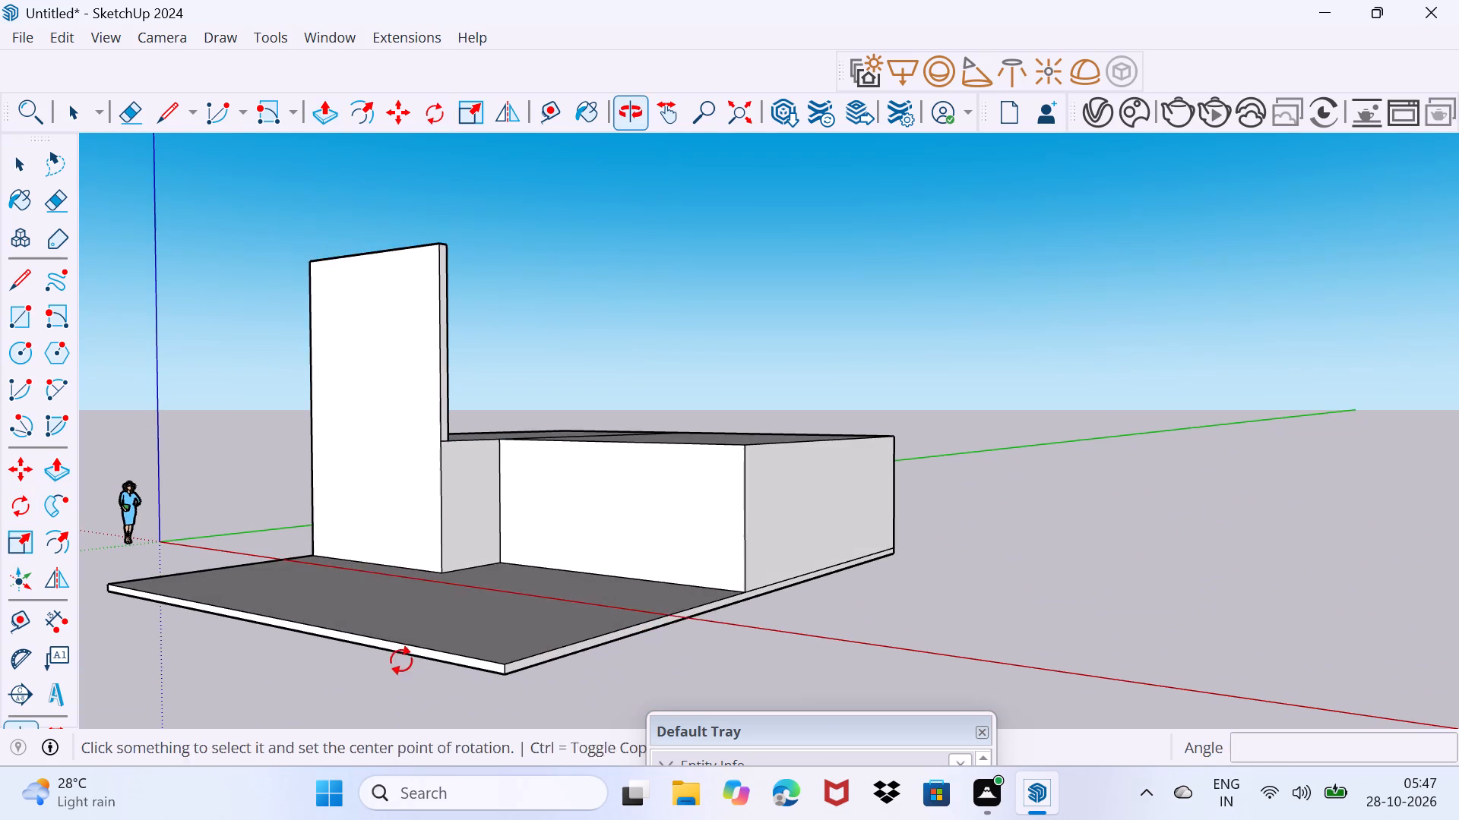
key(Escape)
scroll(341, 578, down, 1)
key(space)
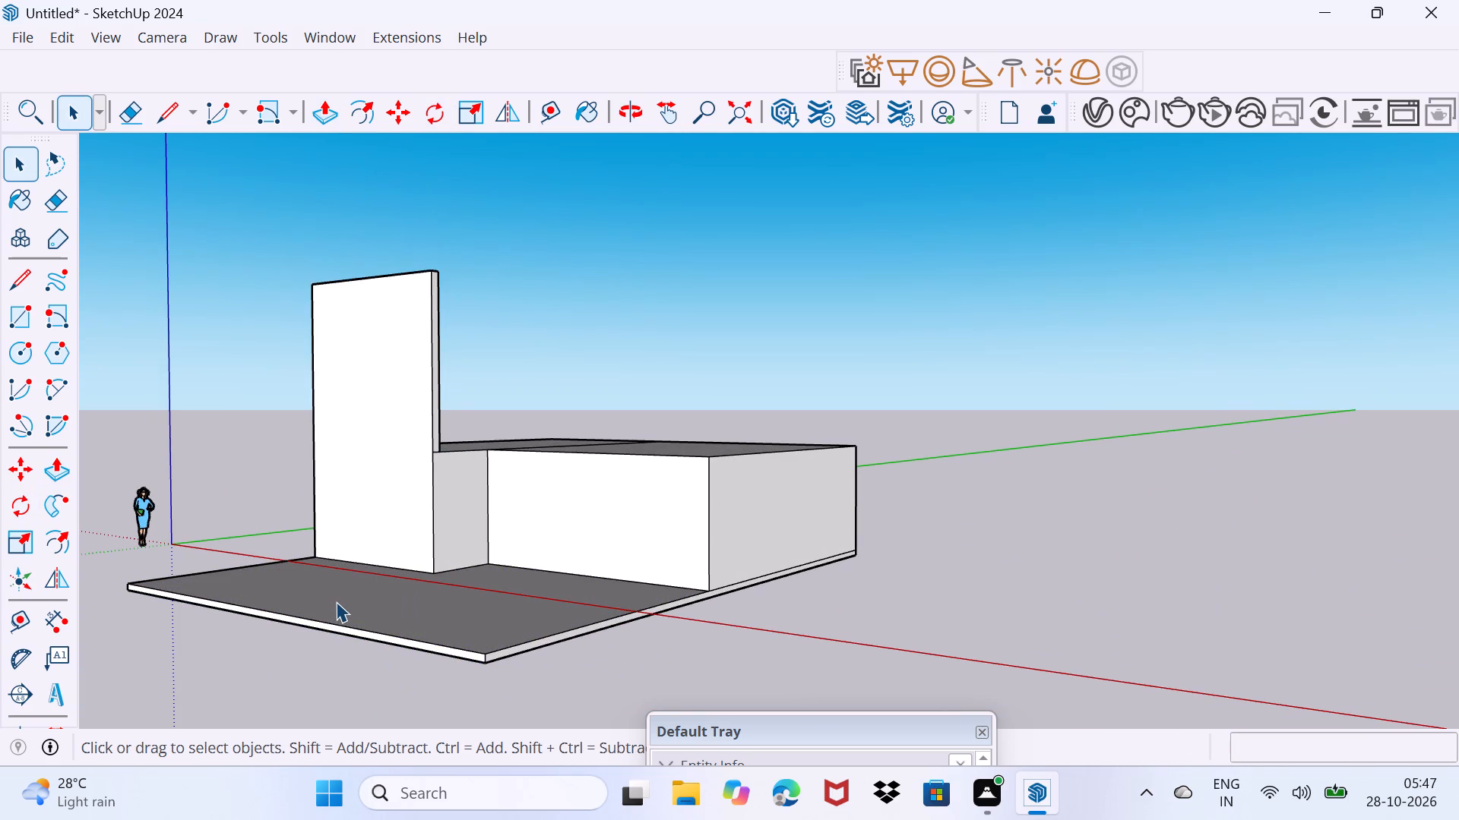
Erase the dividing line that runs across the block's top face behind the tall wall.
scroll(505, 280, up, 1)
middle_drag(543, 547, 606, 728)
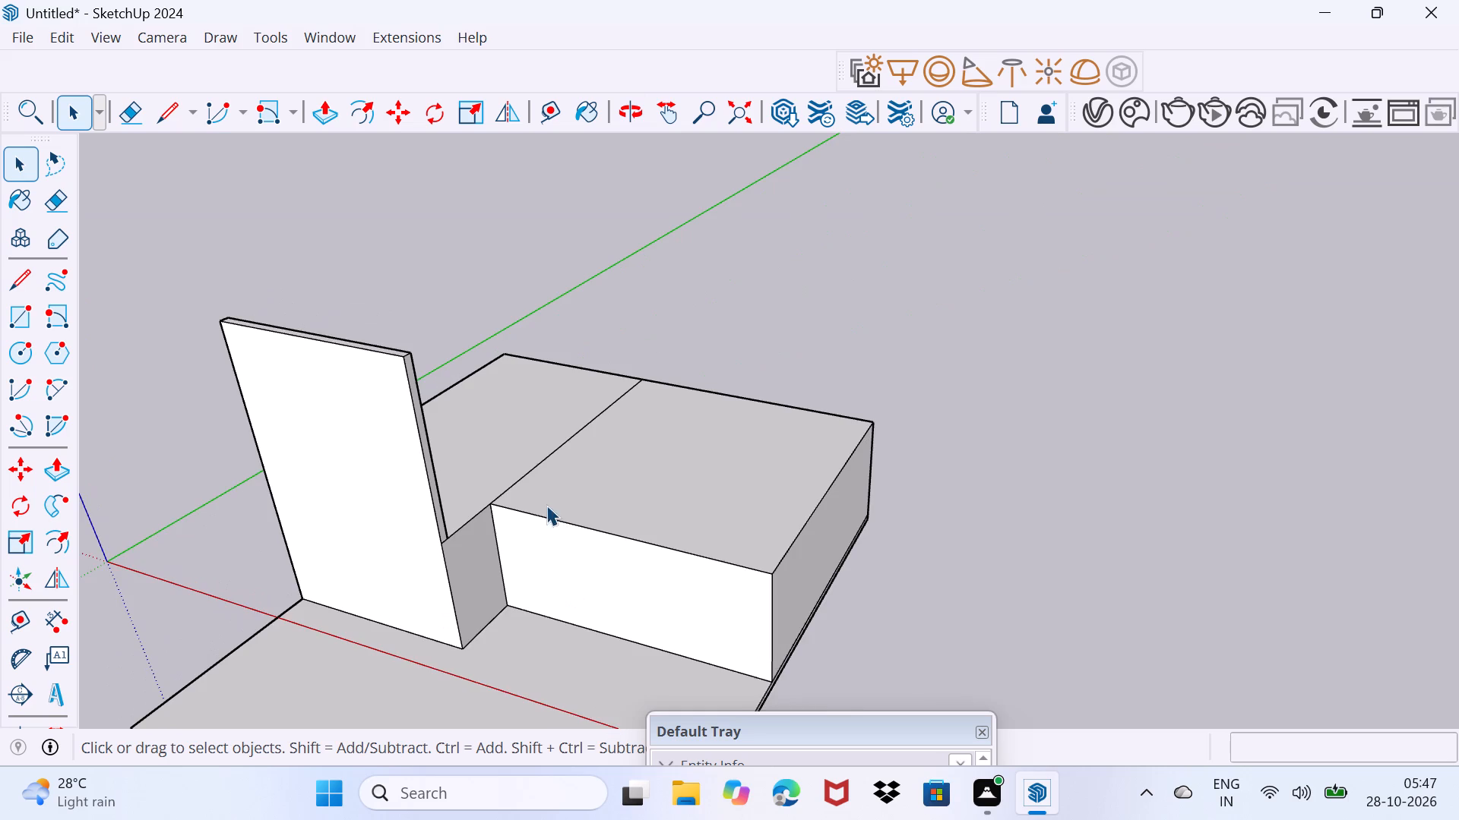
scroll(543, 502, up, 3)
key(e)
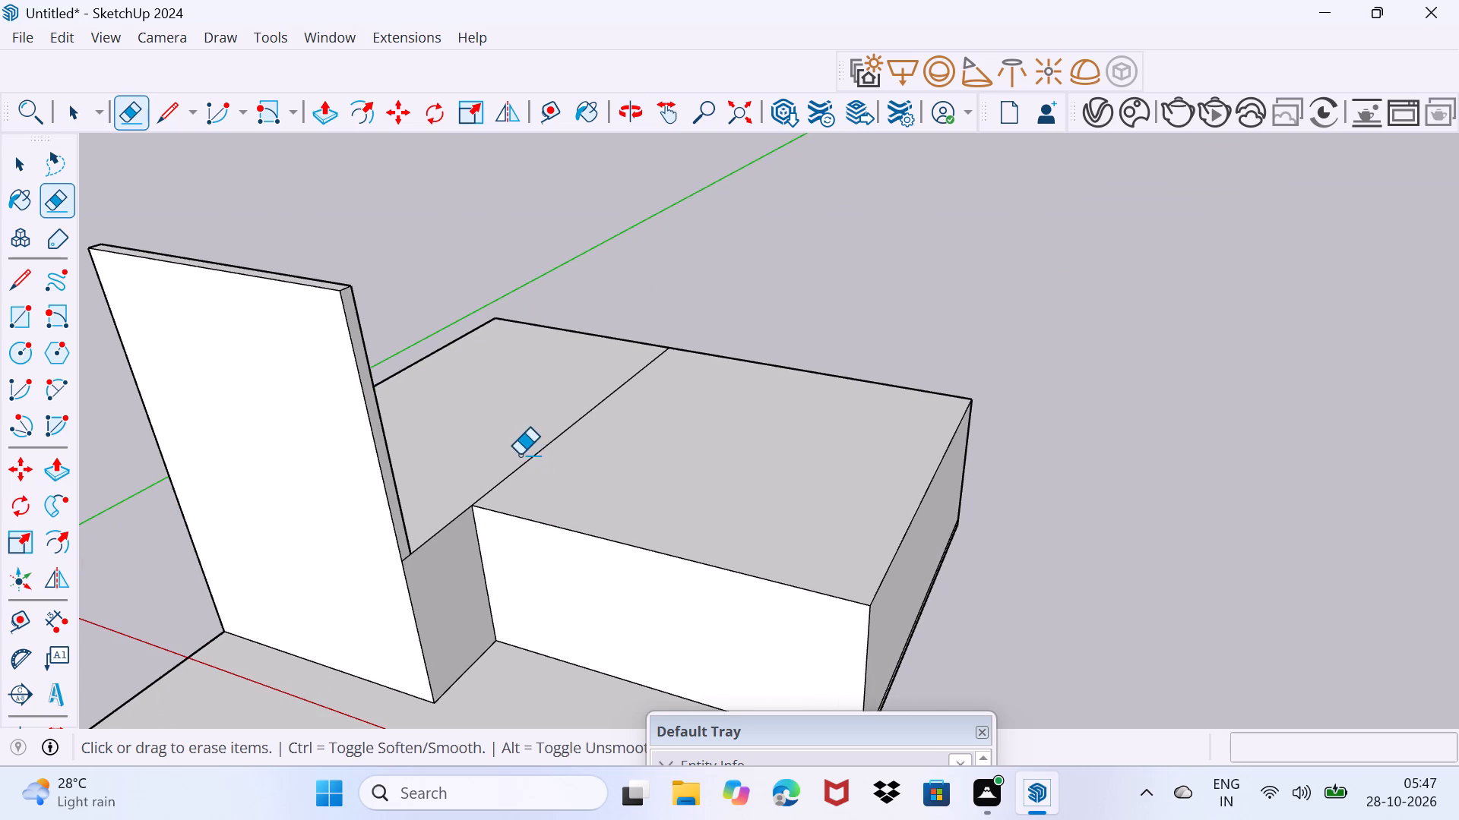
drag(519, 453, 536, 474)
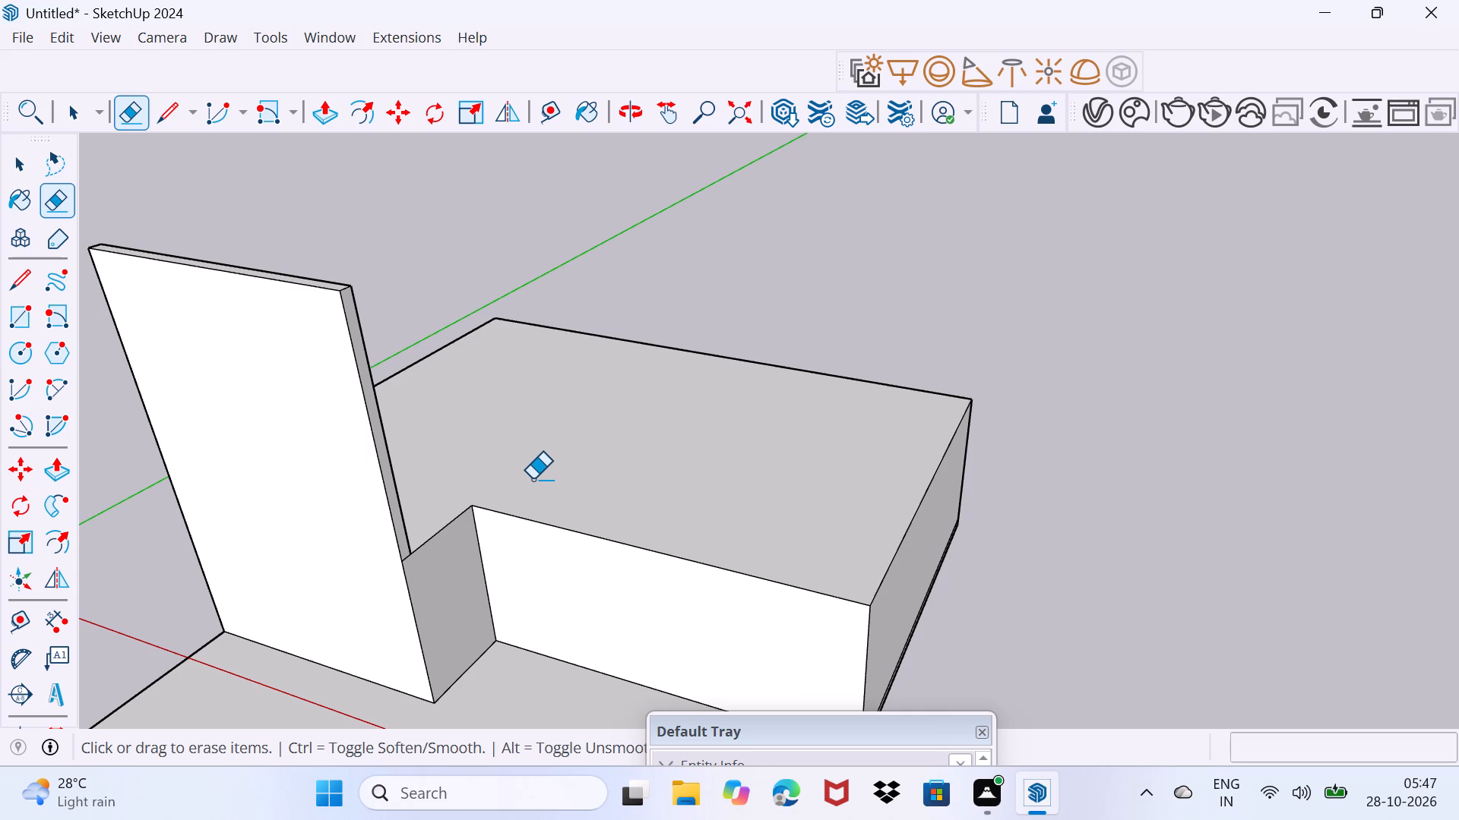
Push/Pull the block's whole top face up about 1' 10" from a new starting face, keeping the original top edges.
scroll(856, 232, up, 1)
scroll(844, 249, down, 3)
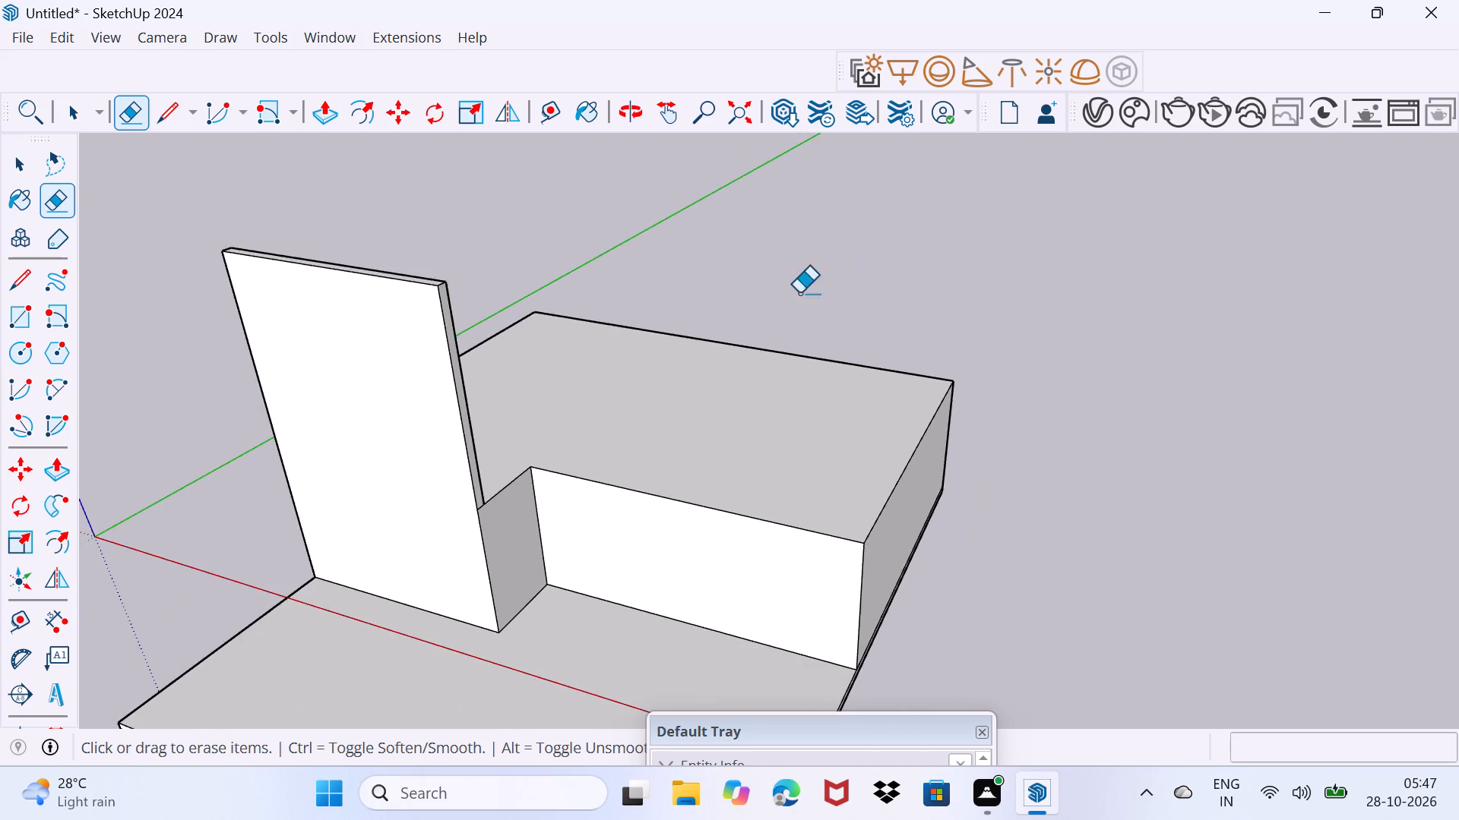
middle_drag(733, 333, 514, 360)
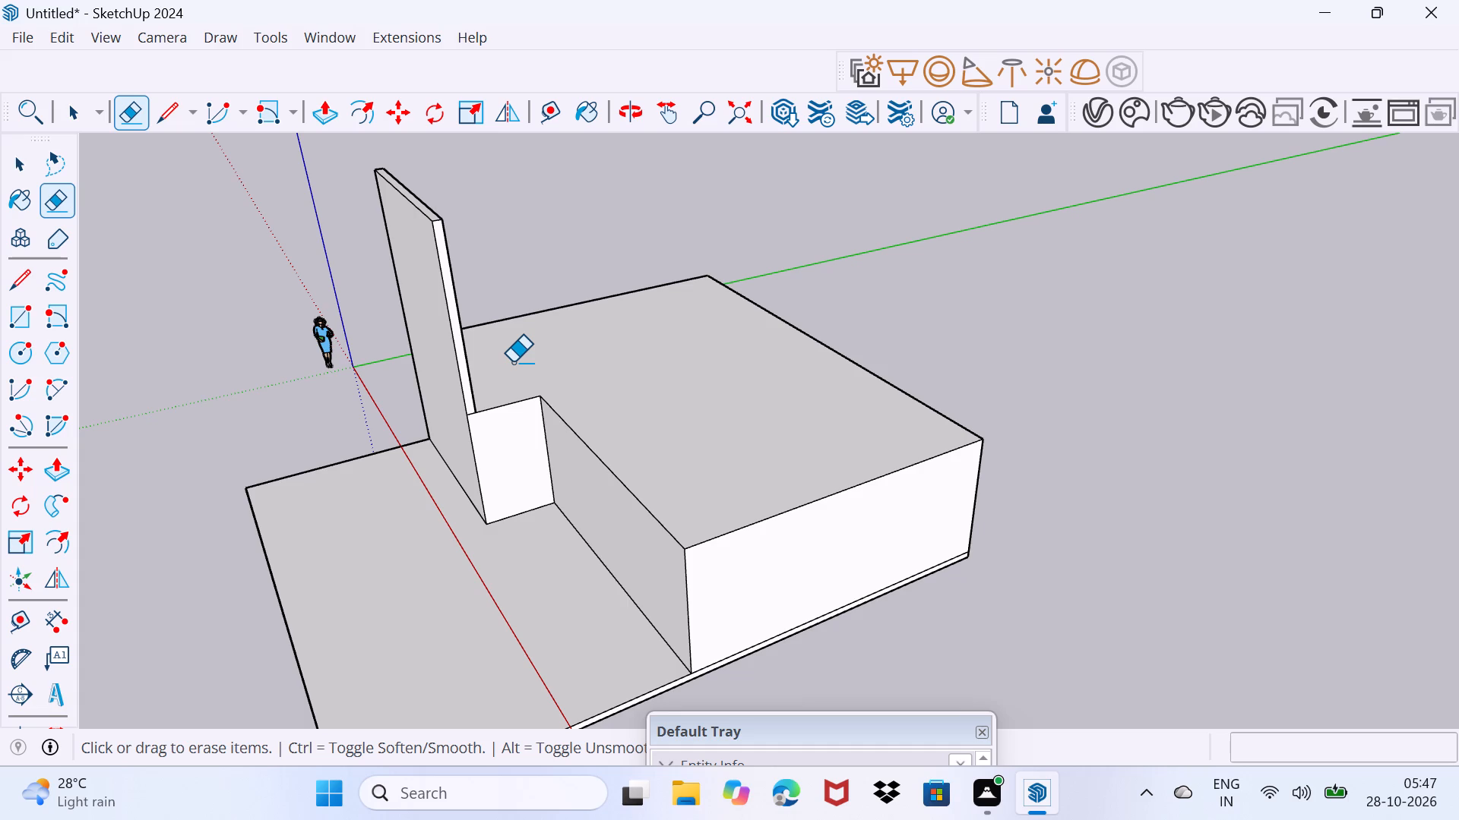
key(space)
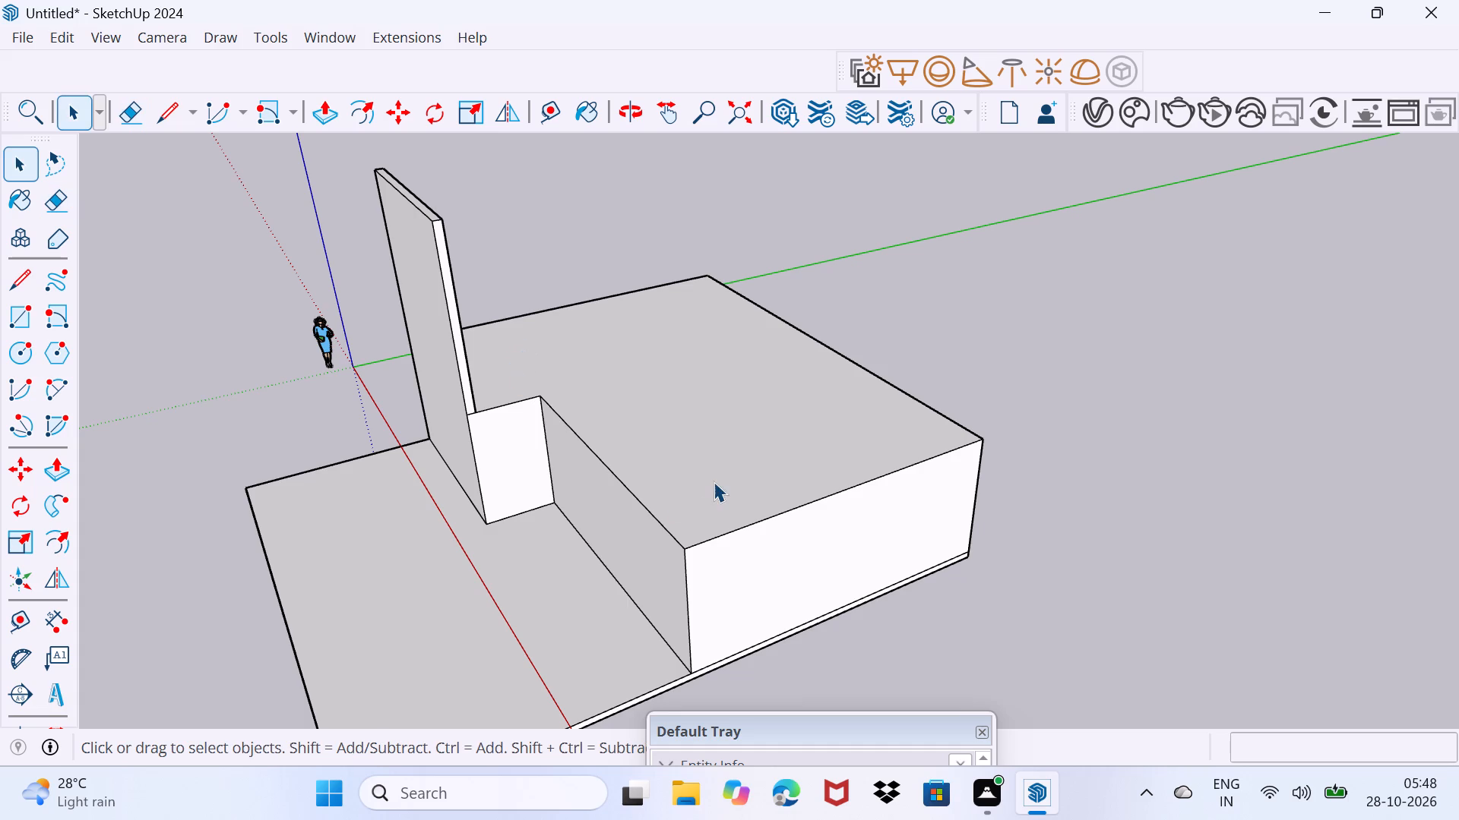
click(720, 465)
key(p)
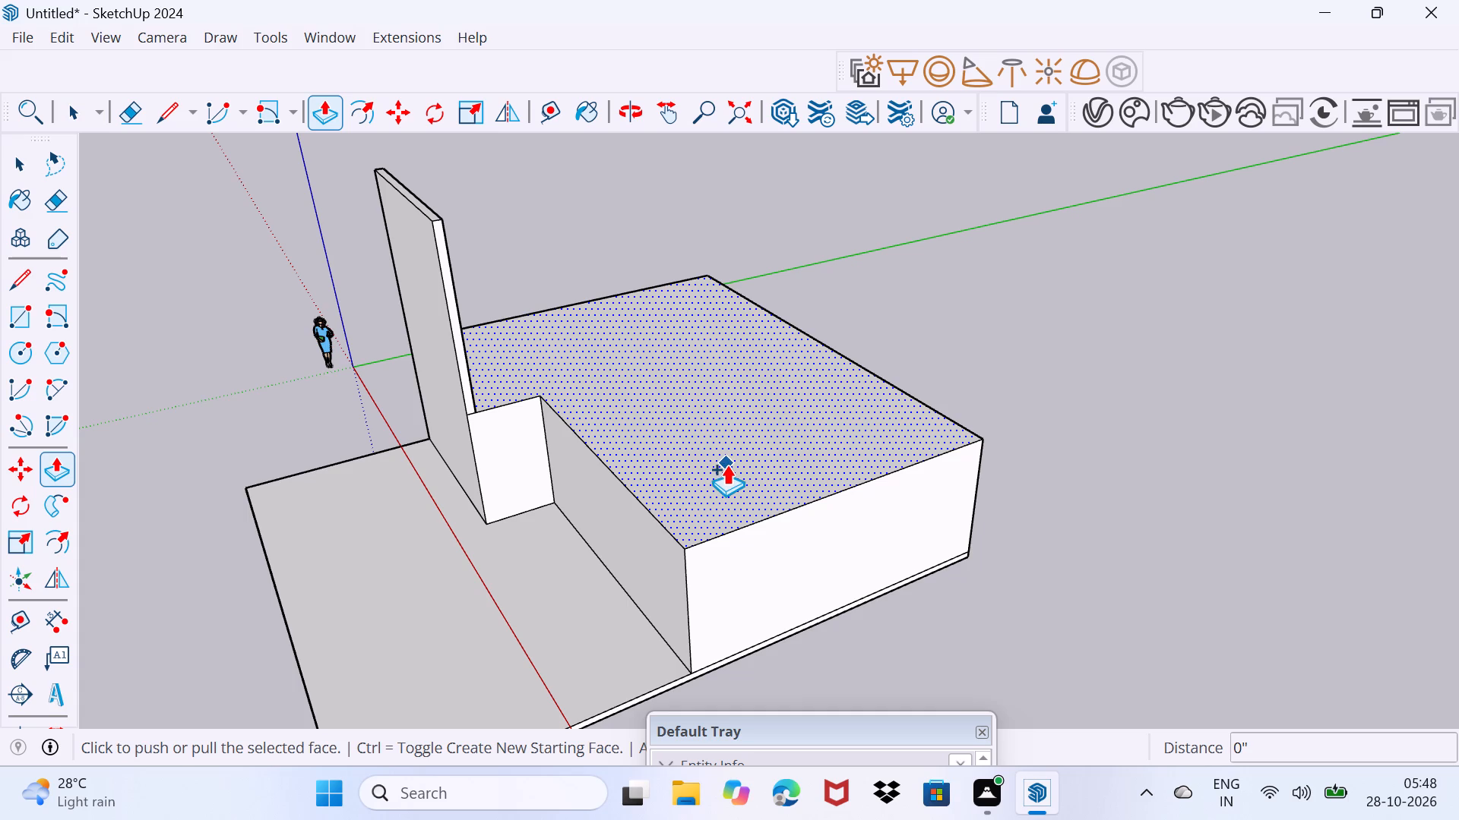
click(726, 465)
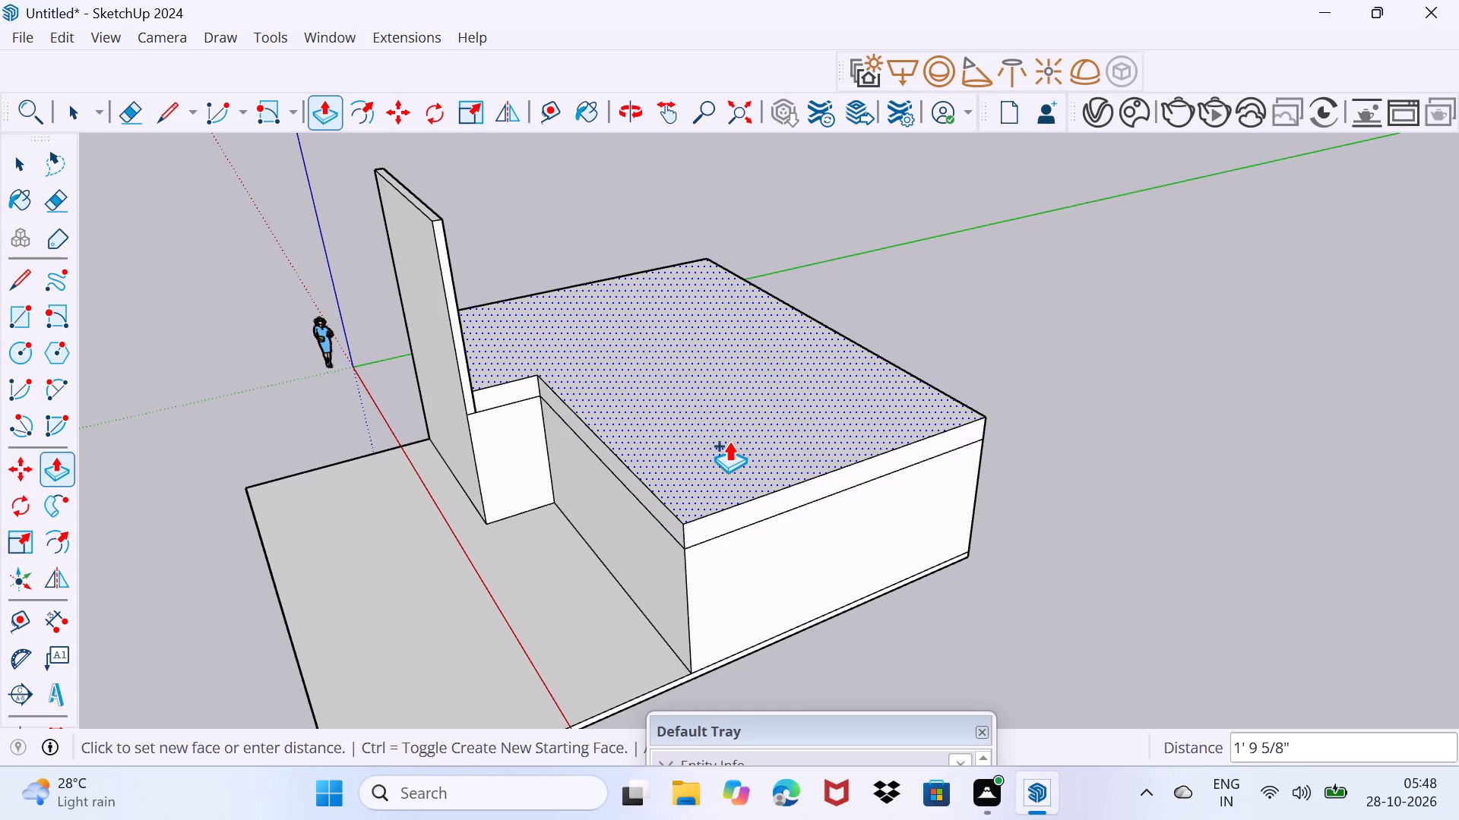
click(729, 441)
Push/Pull the block's top face up about 7 1/2" from a new starting face to add a thin second roof layer.
click(701, 456)
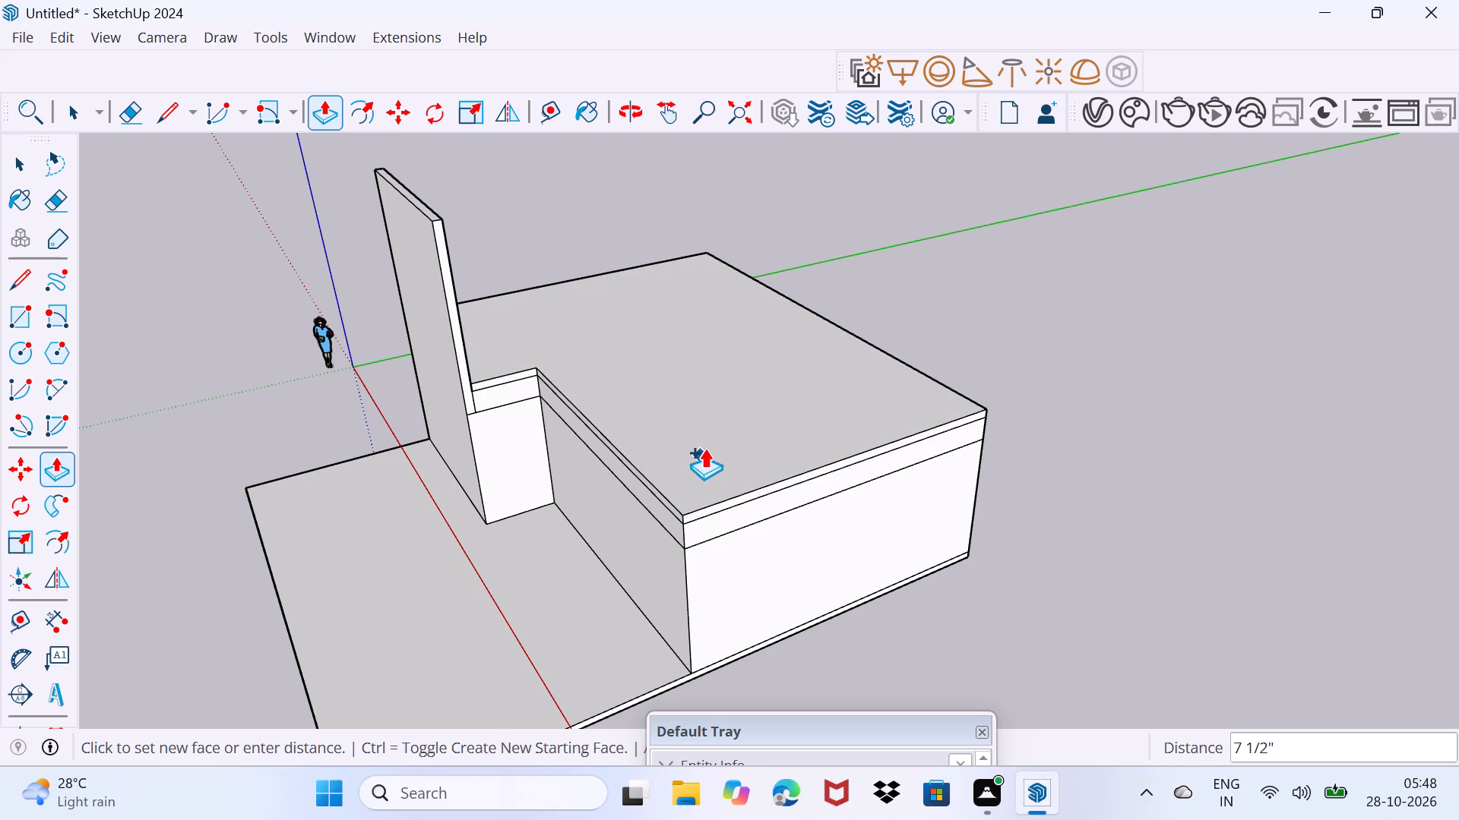
click(704, 448)
key(space)
drag(562, 547, 666, 484)
Push/Pull the lower roof band above the recessed front forward about 6' 3" to form a canopy past the tall wall's face.
middle_drag(460, 611, 469, 611)
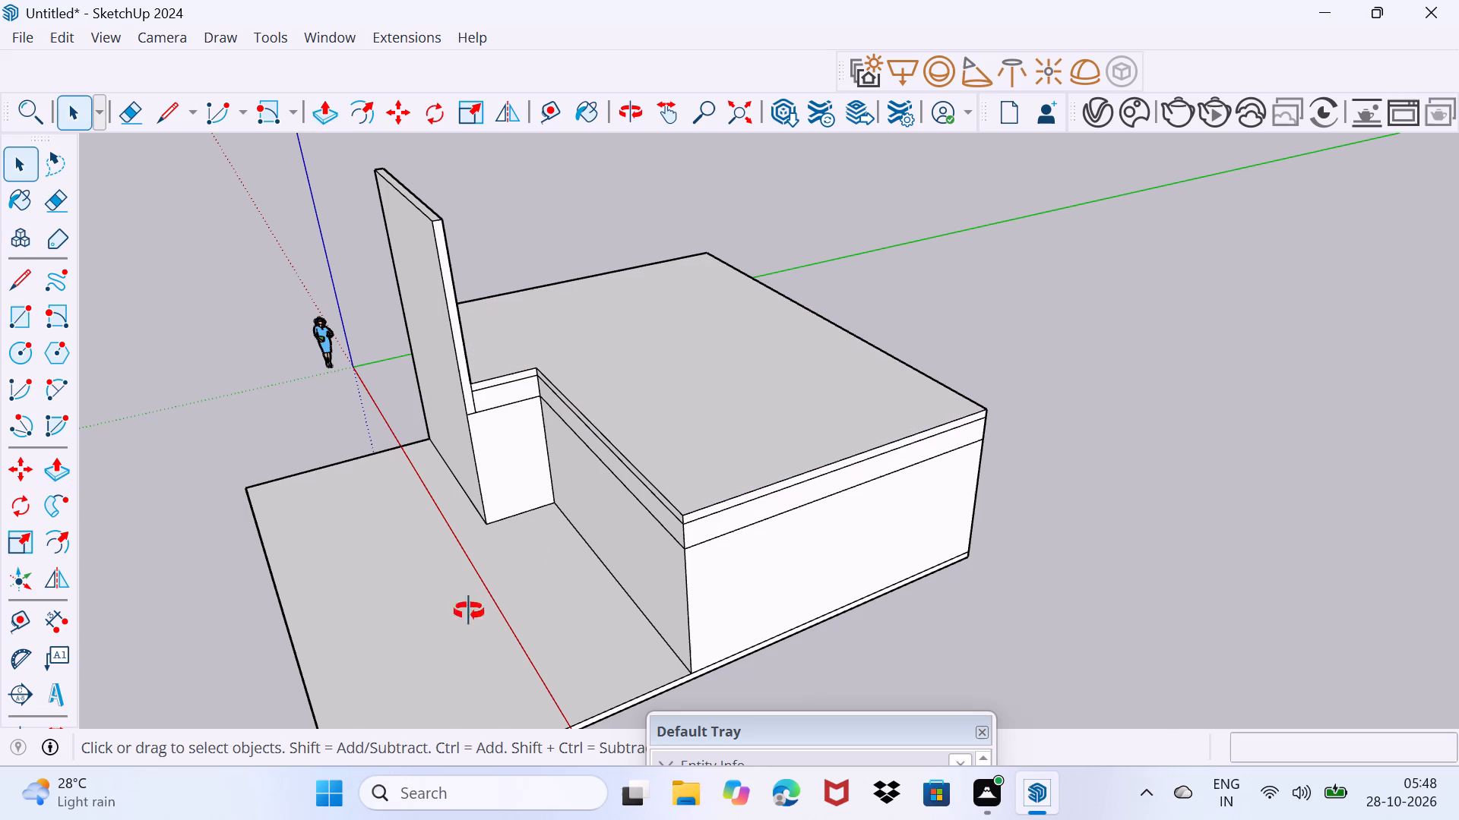
middle_drag(469, 611, 790, 506)
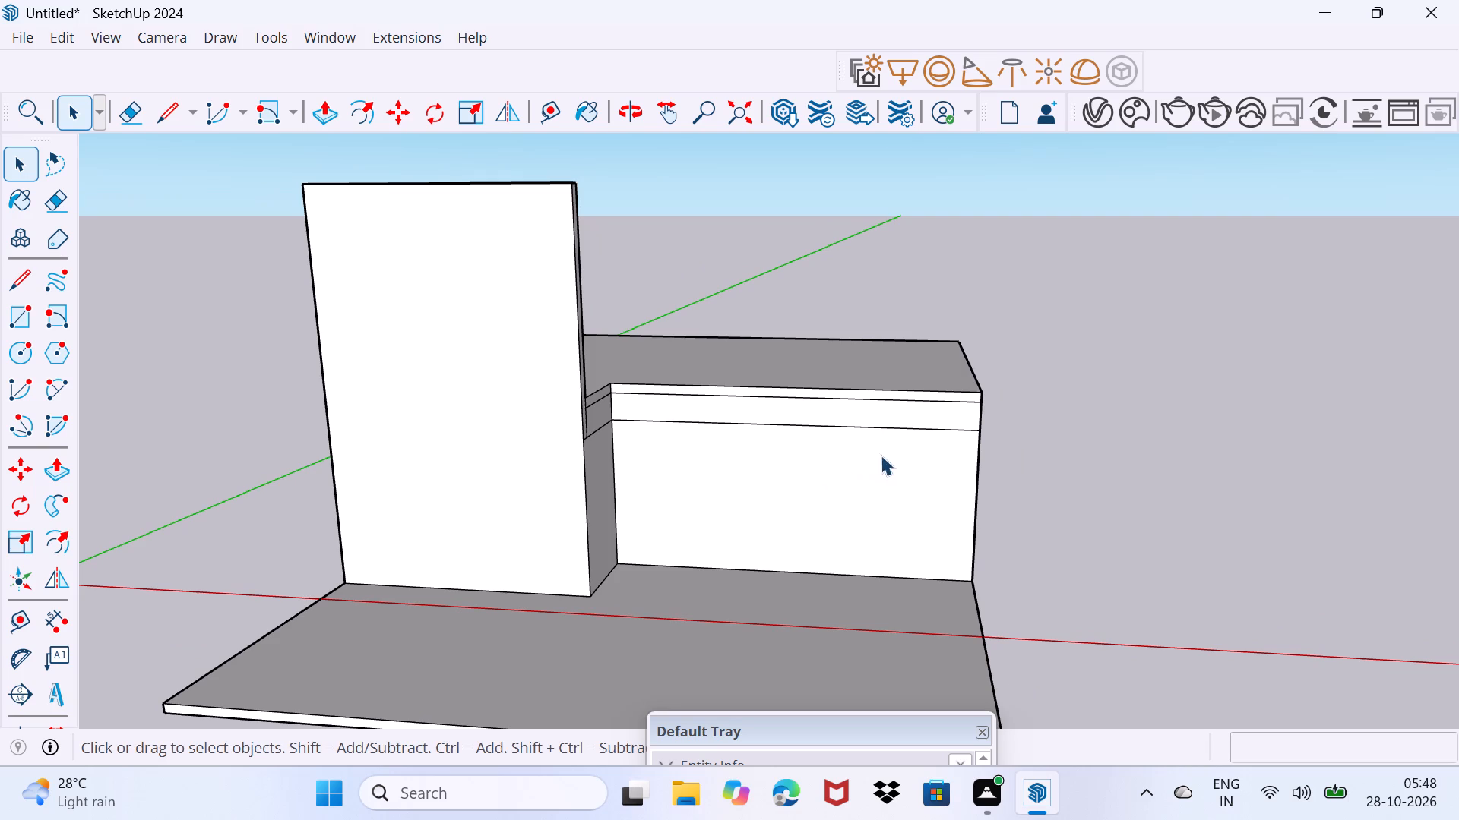
click(934, 412)
key(p)
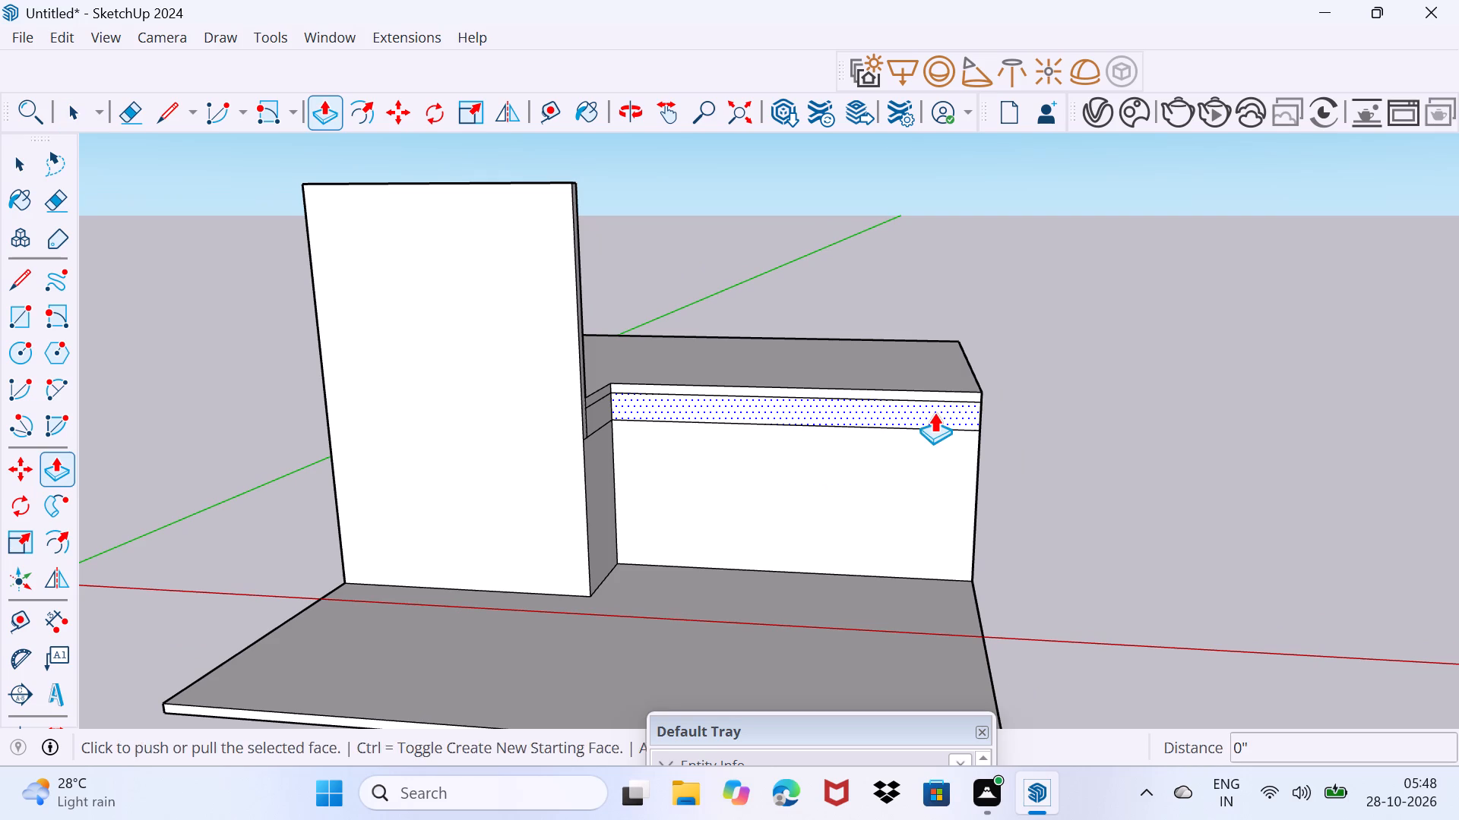
click(934, 412)
click(559, 417)
click(618, 413)
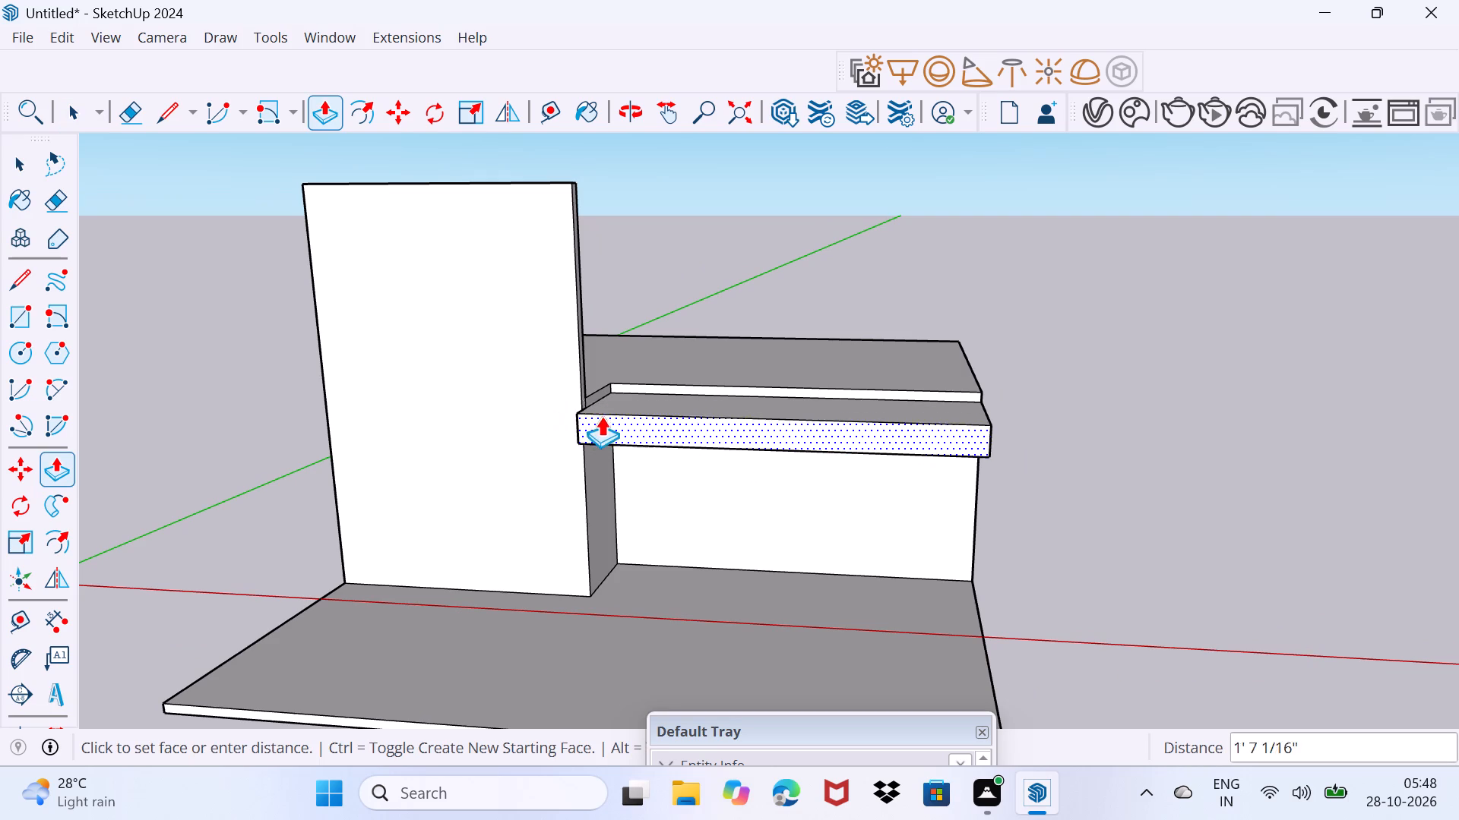
click(566, 379)
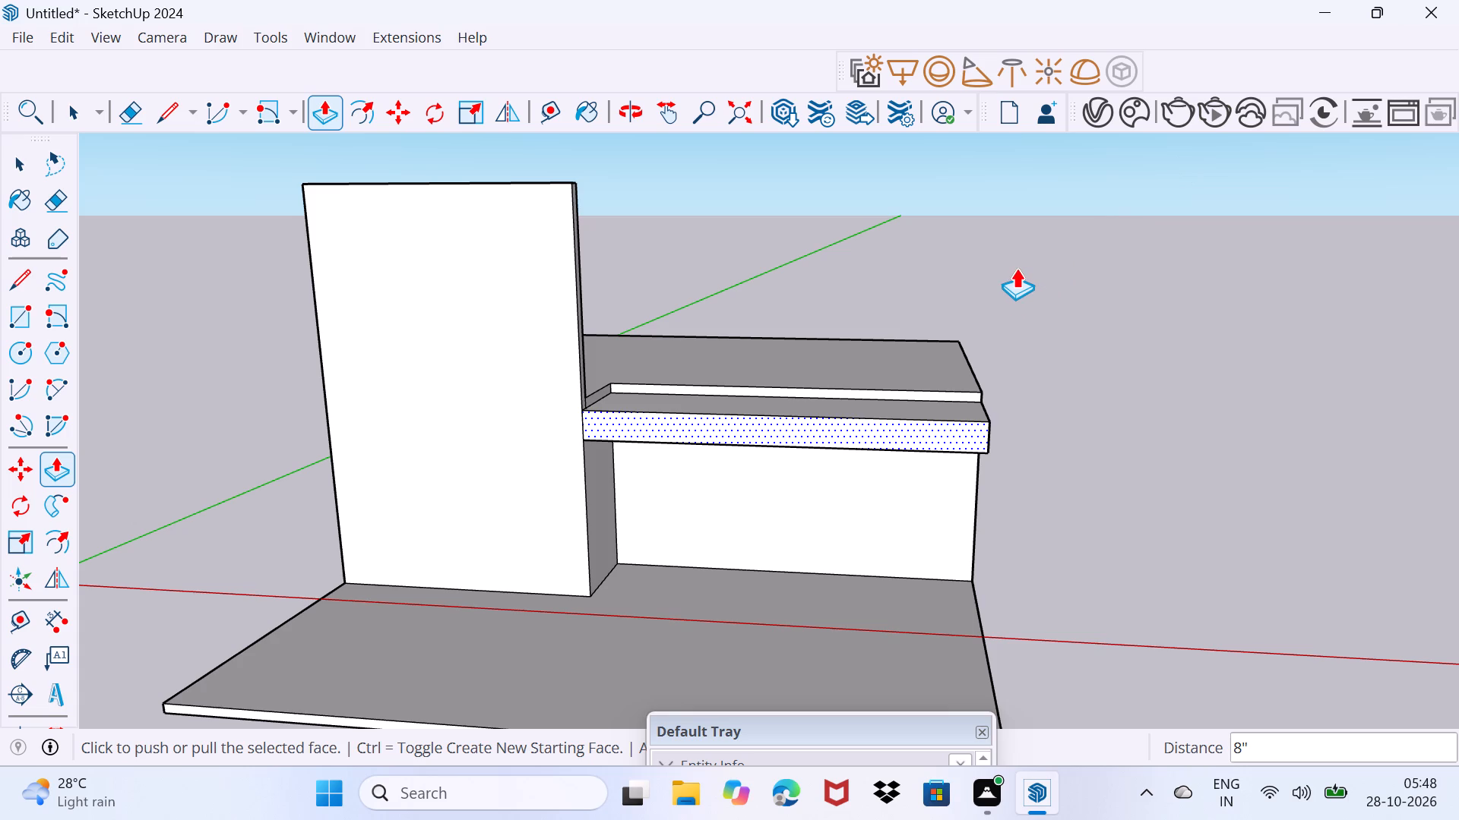
click(754, 434)
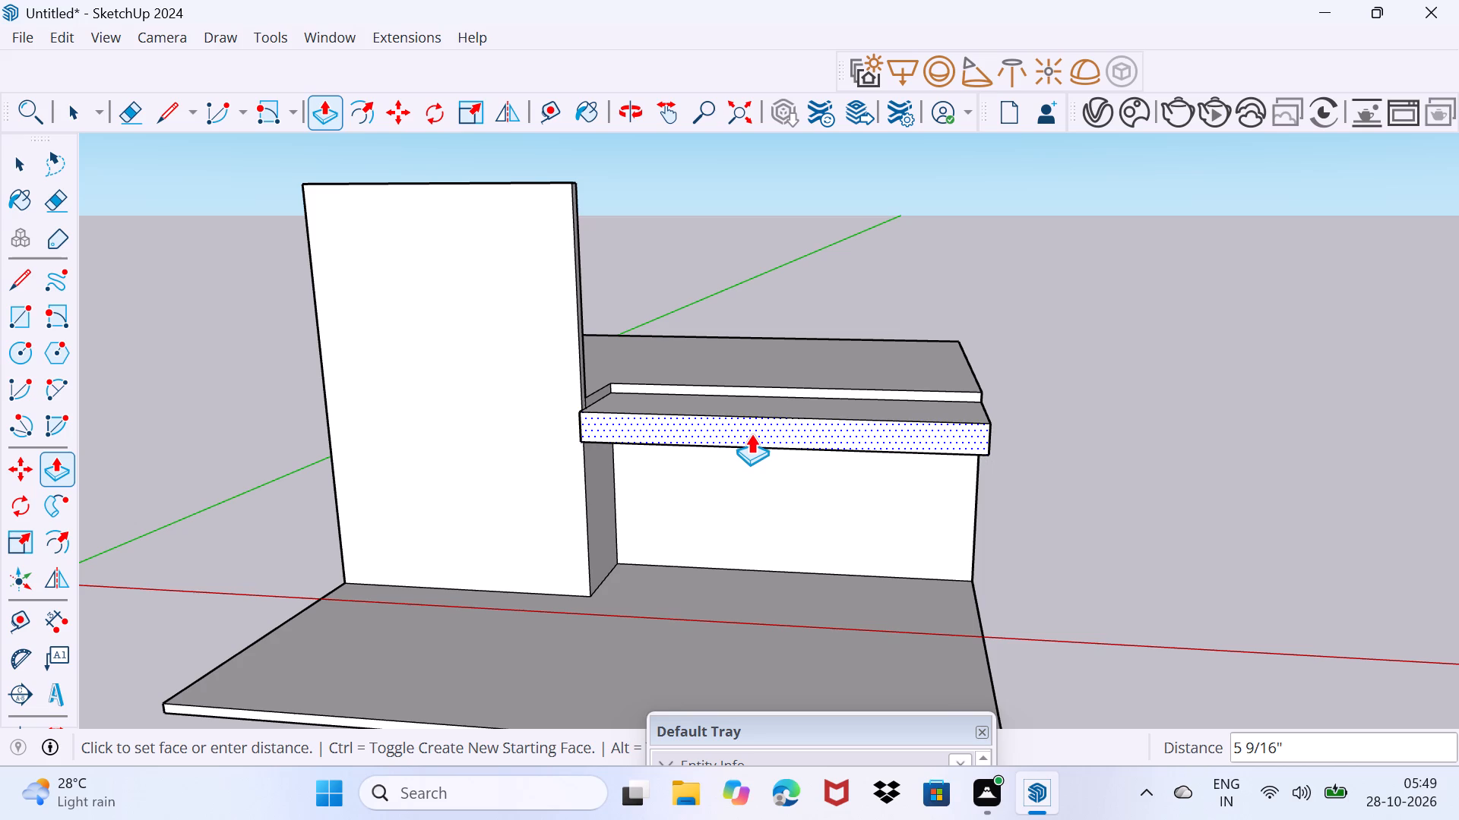
click(751, 434)
key(space)
drag(777, 550, 804, 487)
Draw a rectangle about 2' 8" by 6' 3" on the canopy top, from its outer front corner to the roof's front edge.
middle_drag(894, 509, 863, 508)
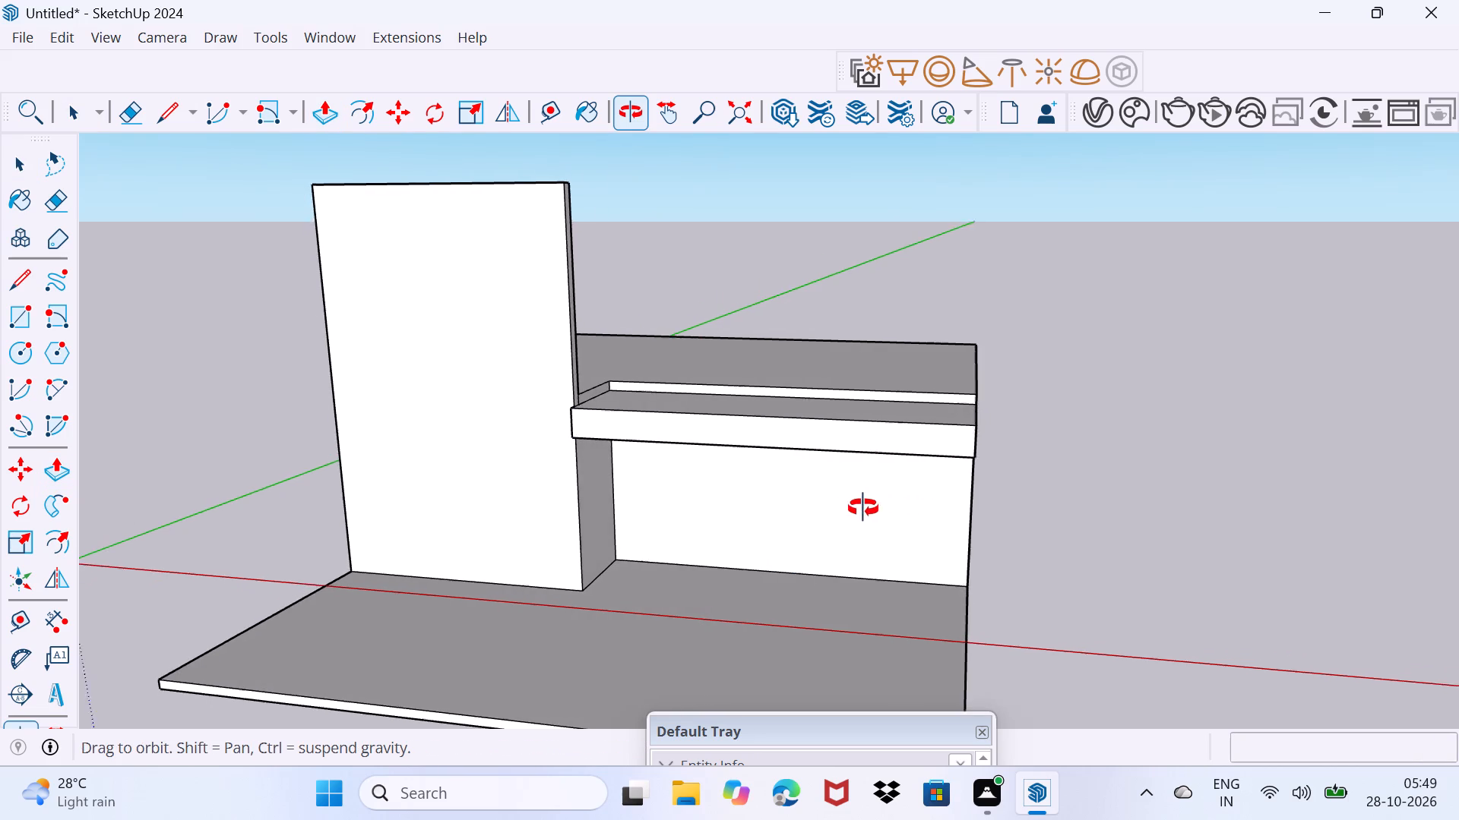
middle_drag(863, 508, 572, 542)
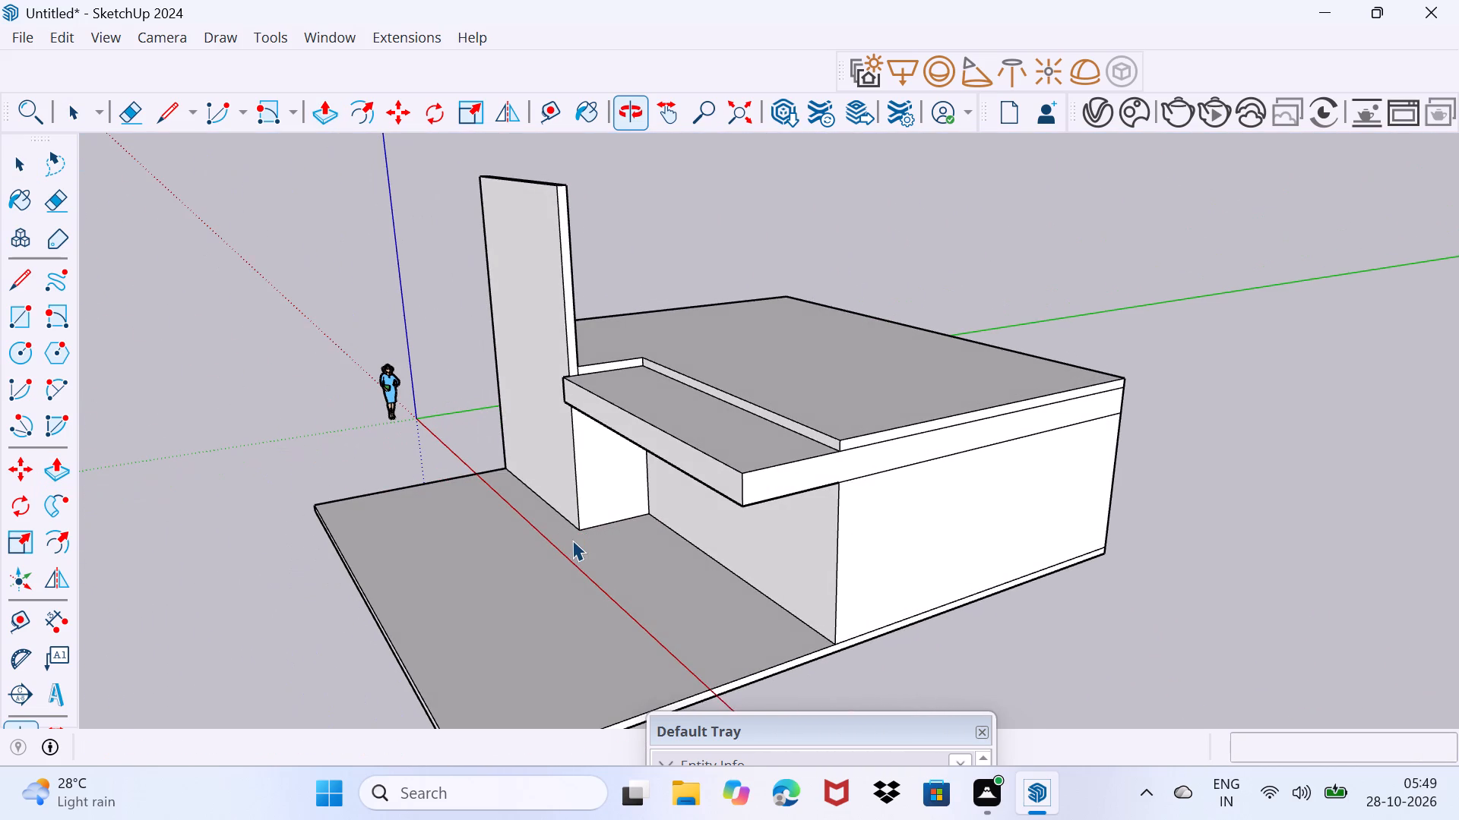
key(r)
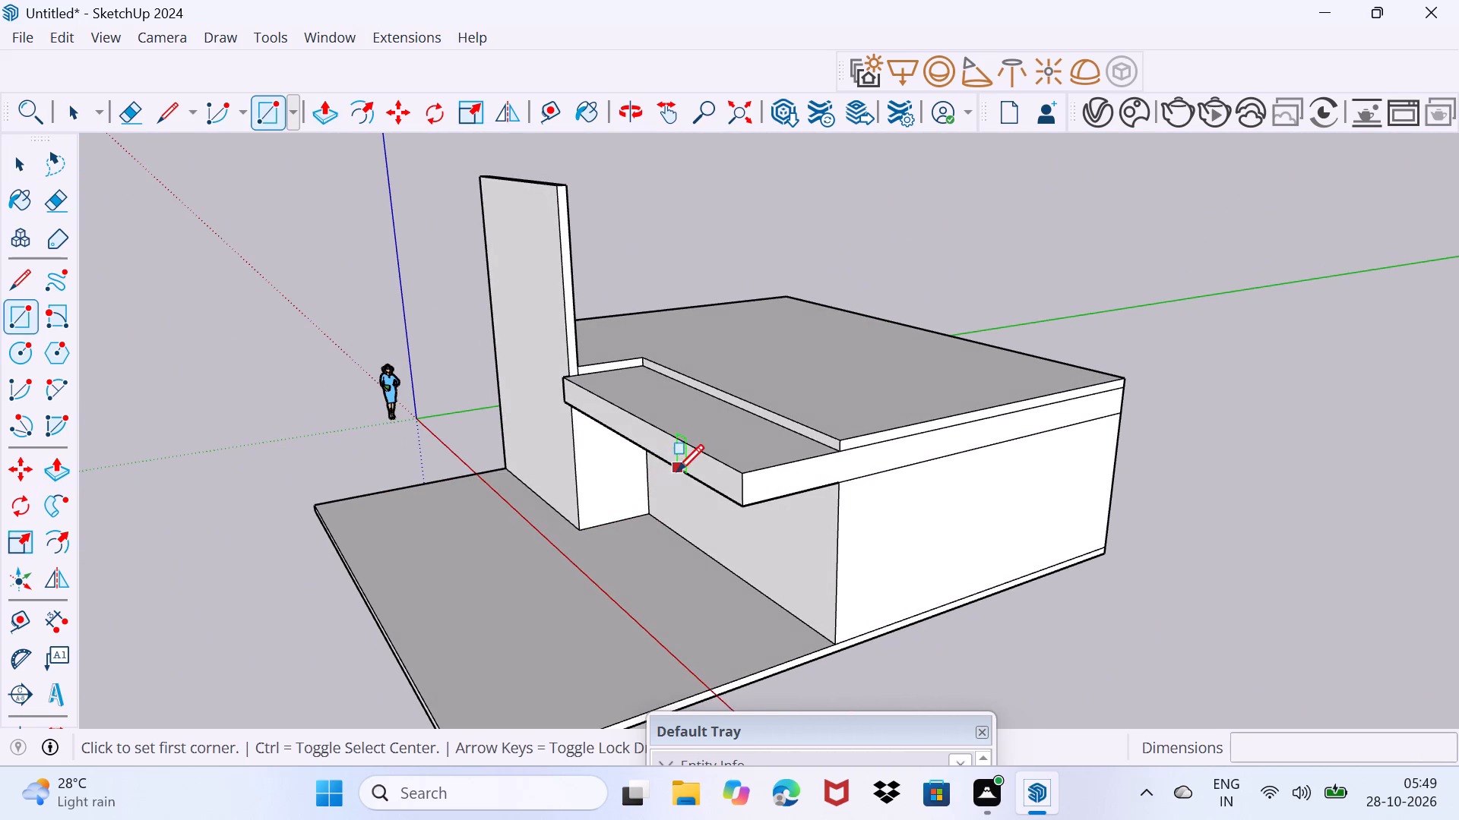
click(741, 470)
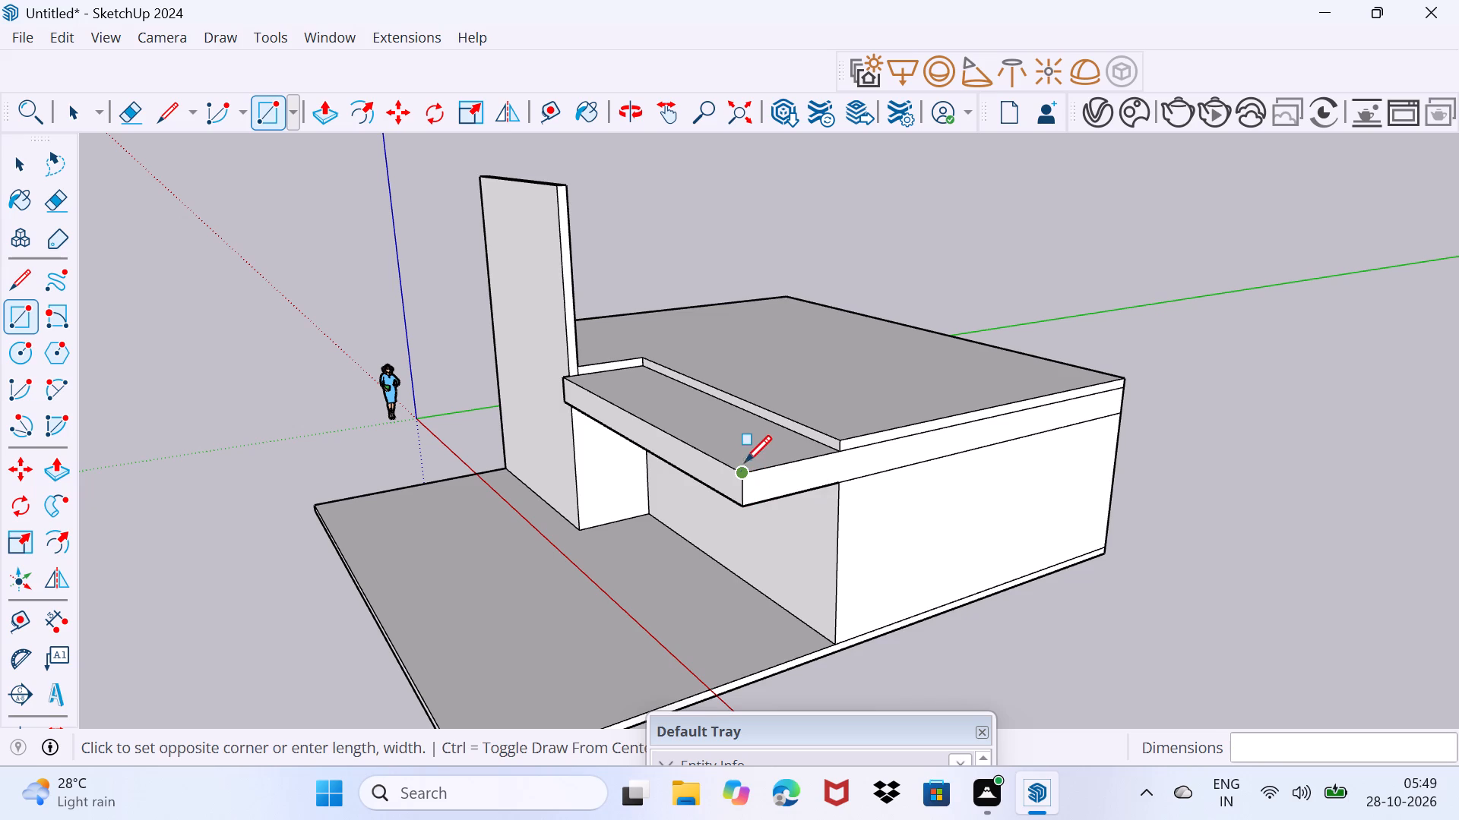
middle_drag(741, 443, 964, 584)
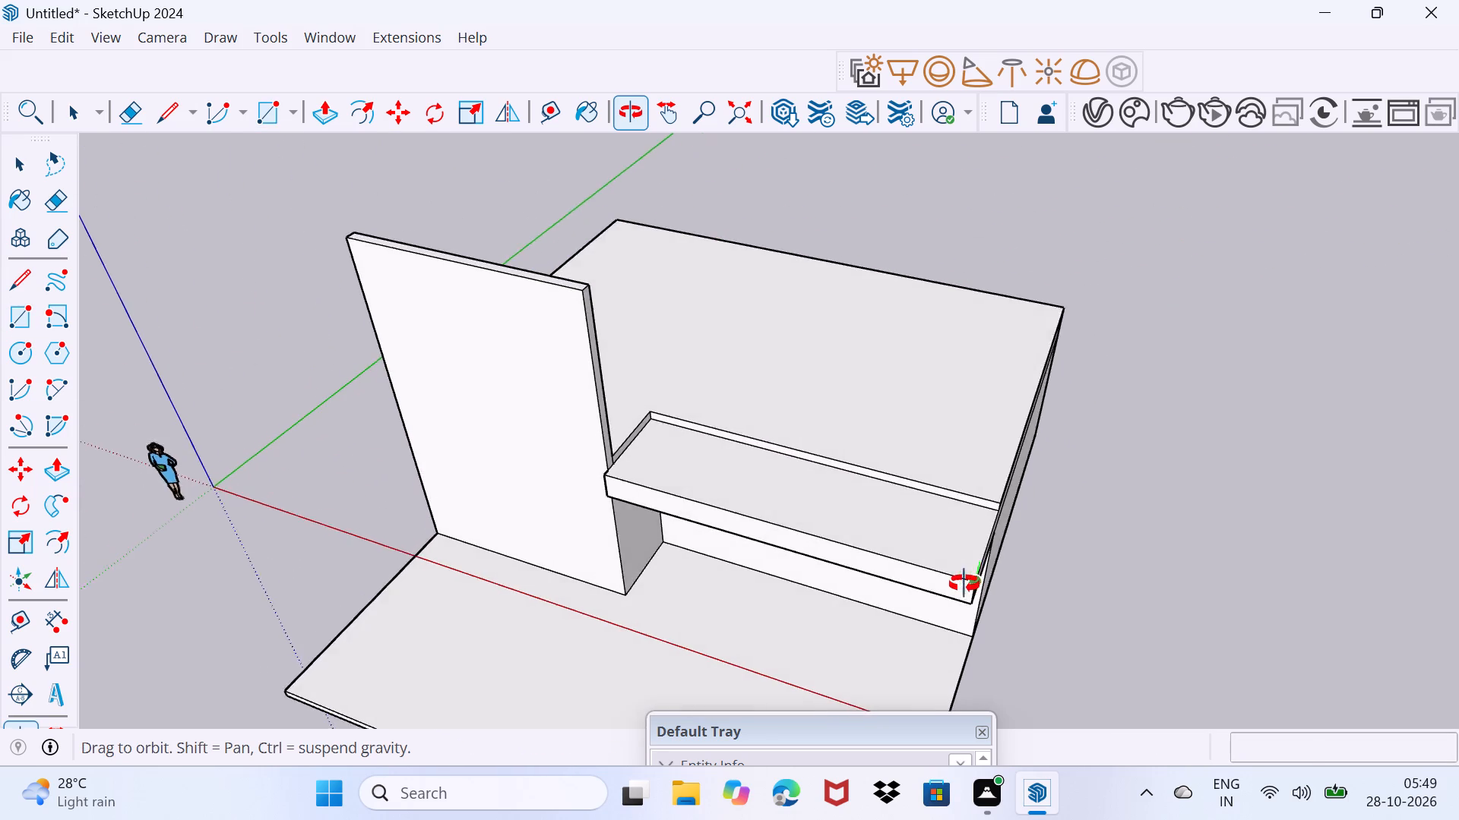
middle_drag(964, 584, 958, 569)
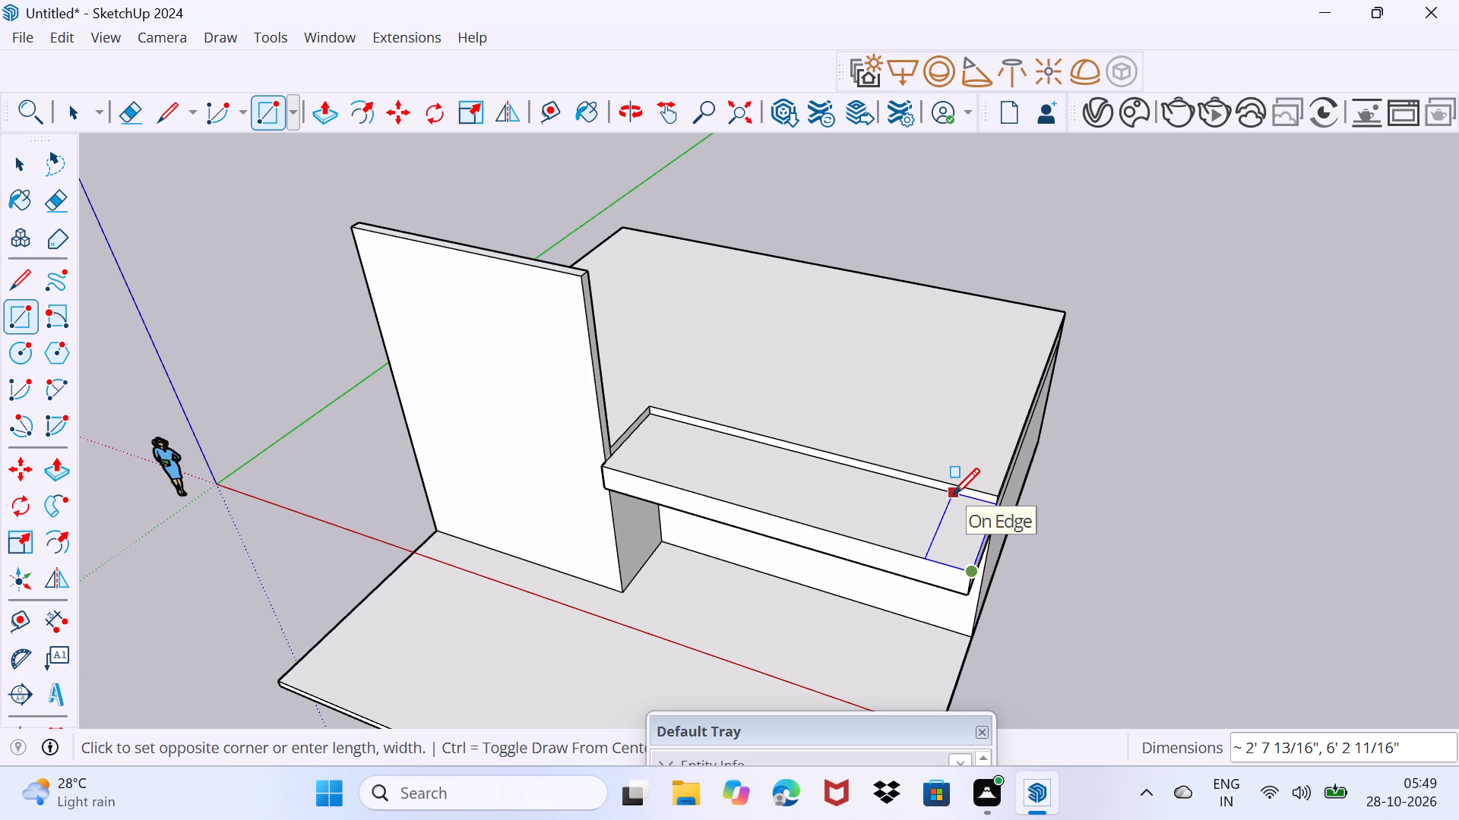
click(952, 494)
key(space)
Push/Pull the rectangle at the canopy's outer end up about 13' 1" to form an upright wall.
key(p)
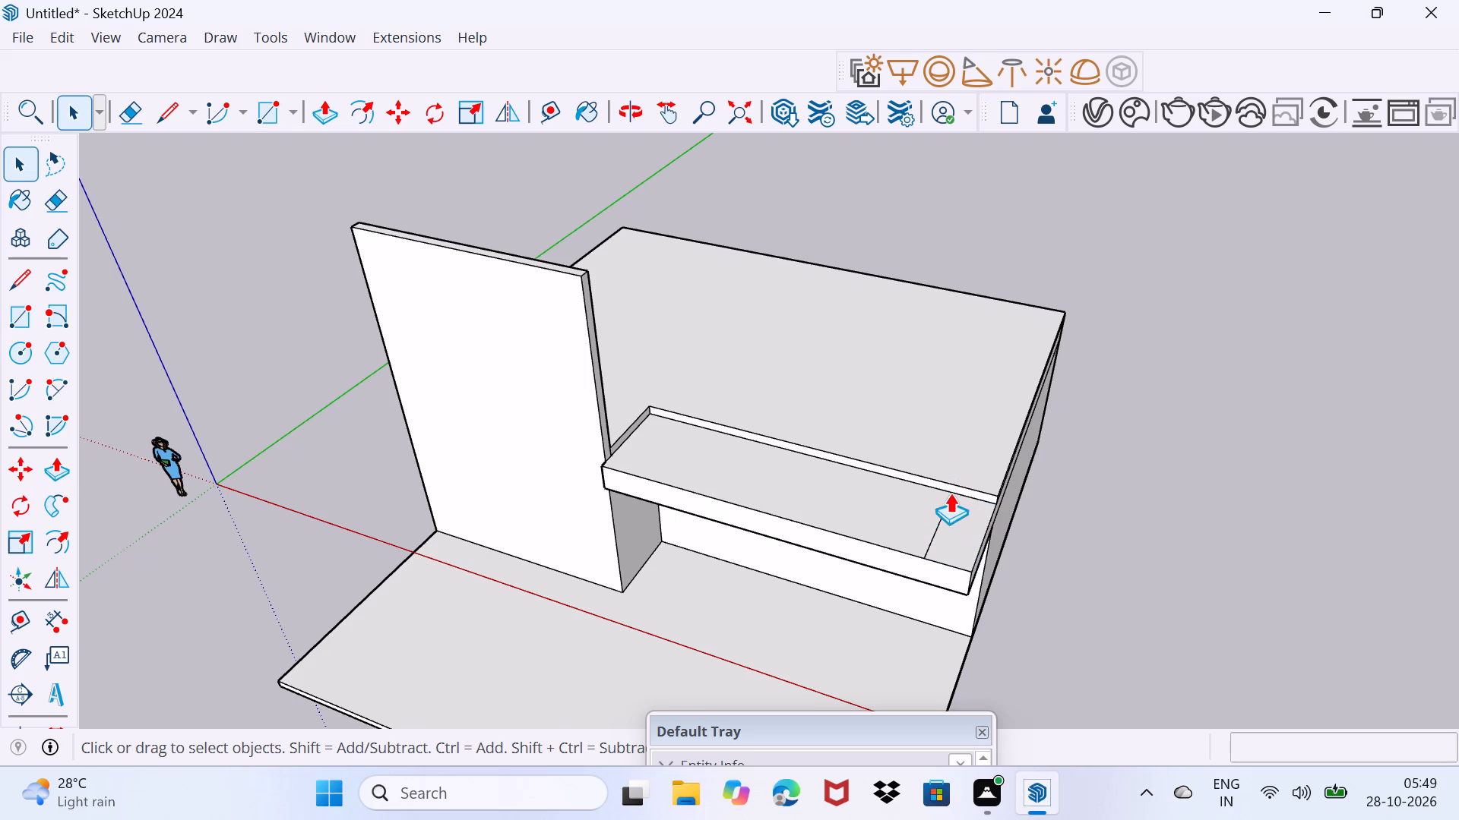
click(957, 520)
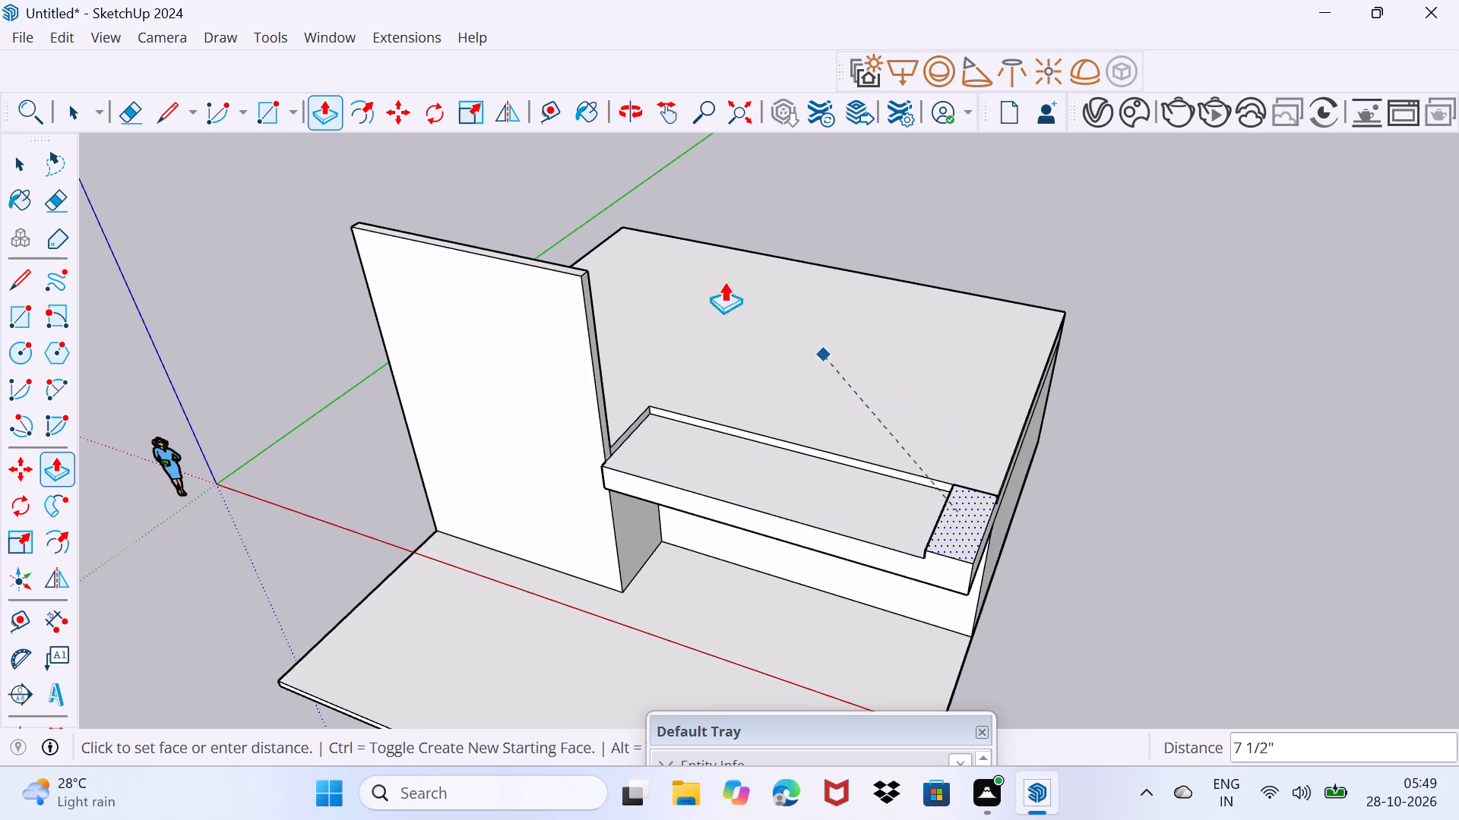
click(576, 269)
Push the canopy upright's inner face back about 1' 1/2" to make the upright thinner.
middle_drag(733, 454, 1069, 475)
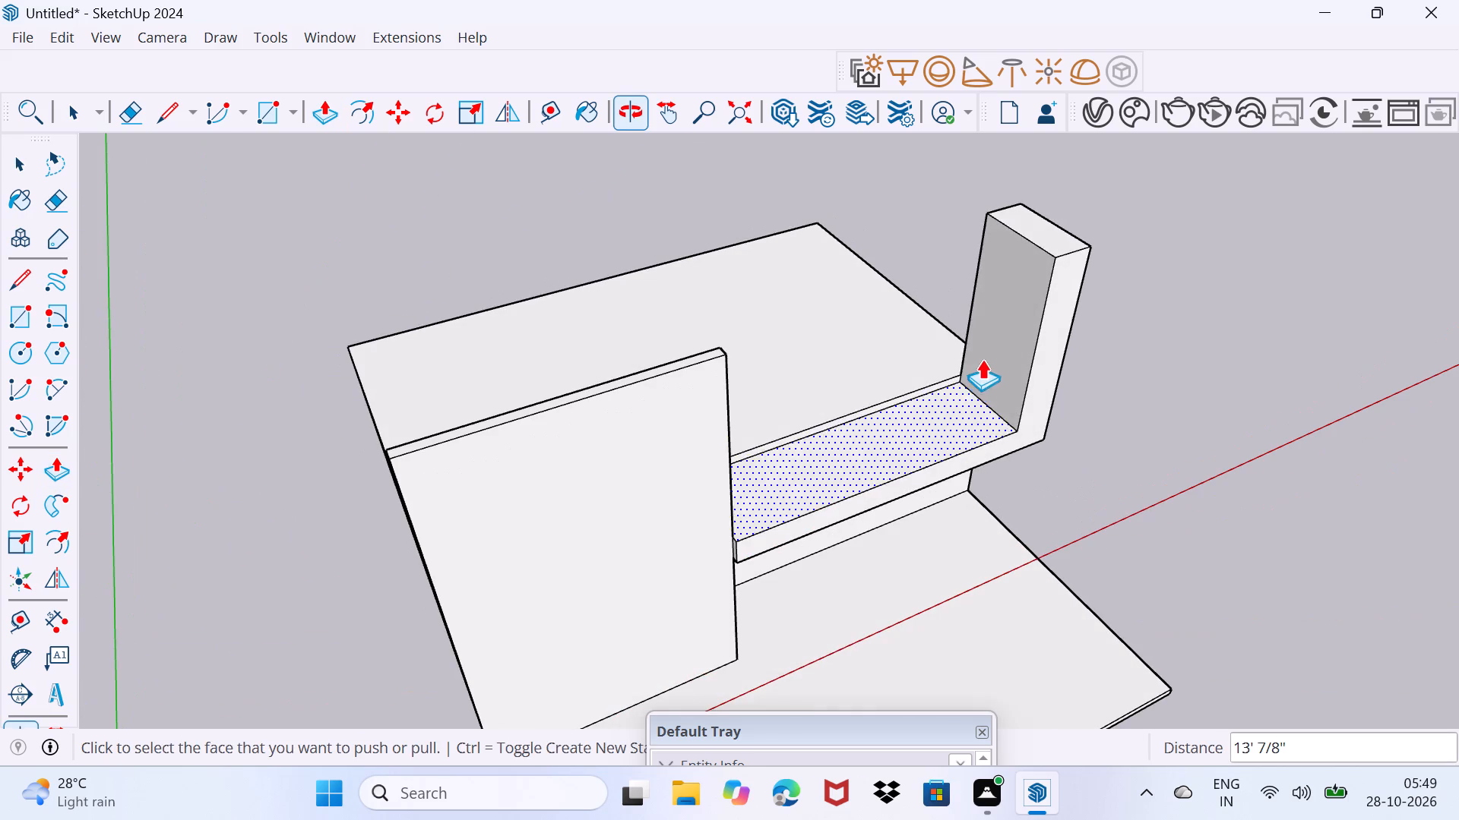
click(990, 344)
click(1003, 342)
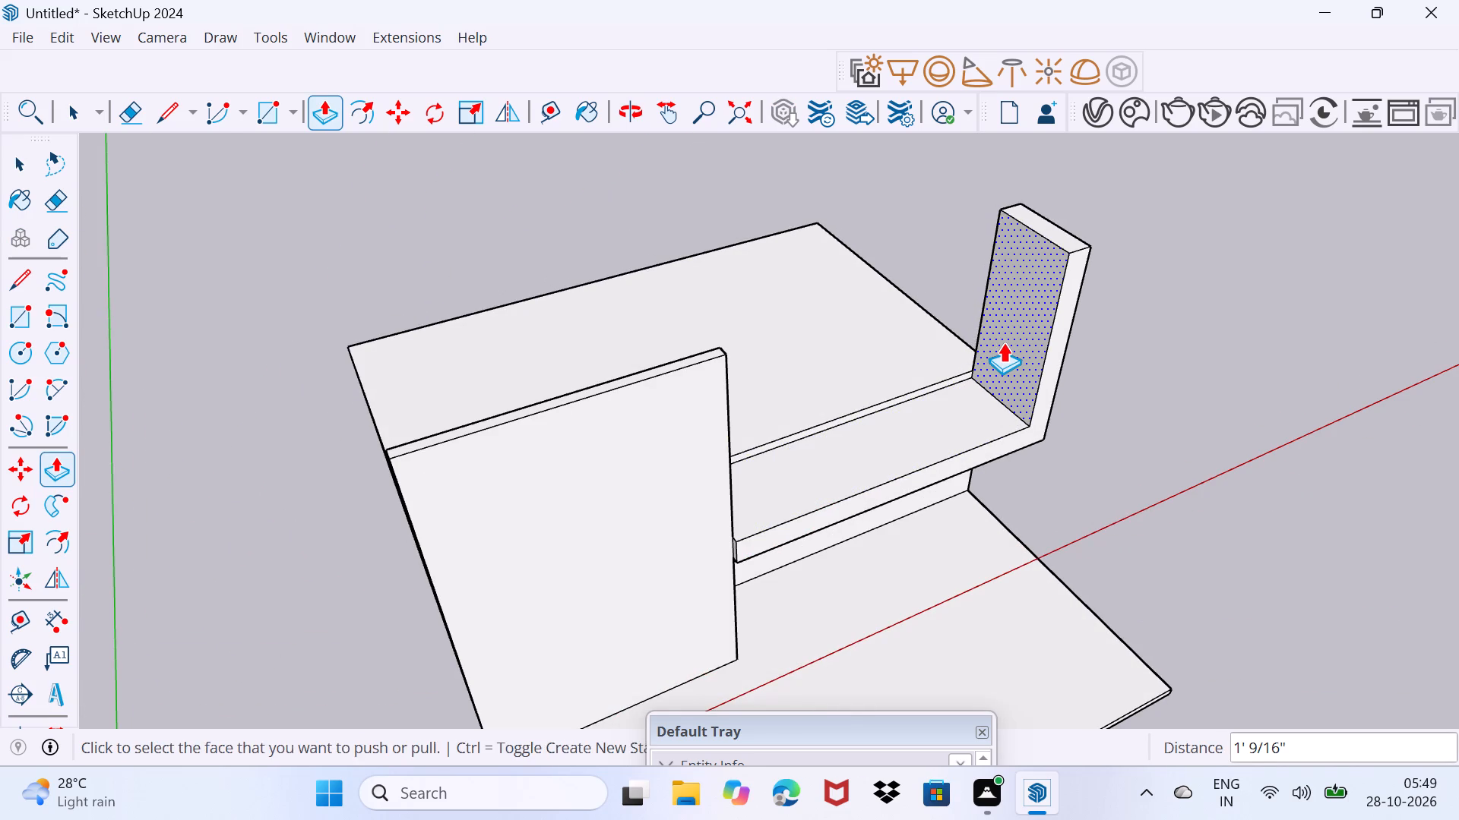
key(space)
drag(964, 427, 964, 428)
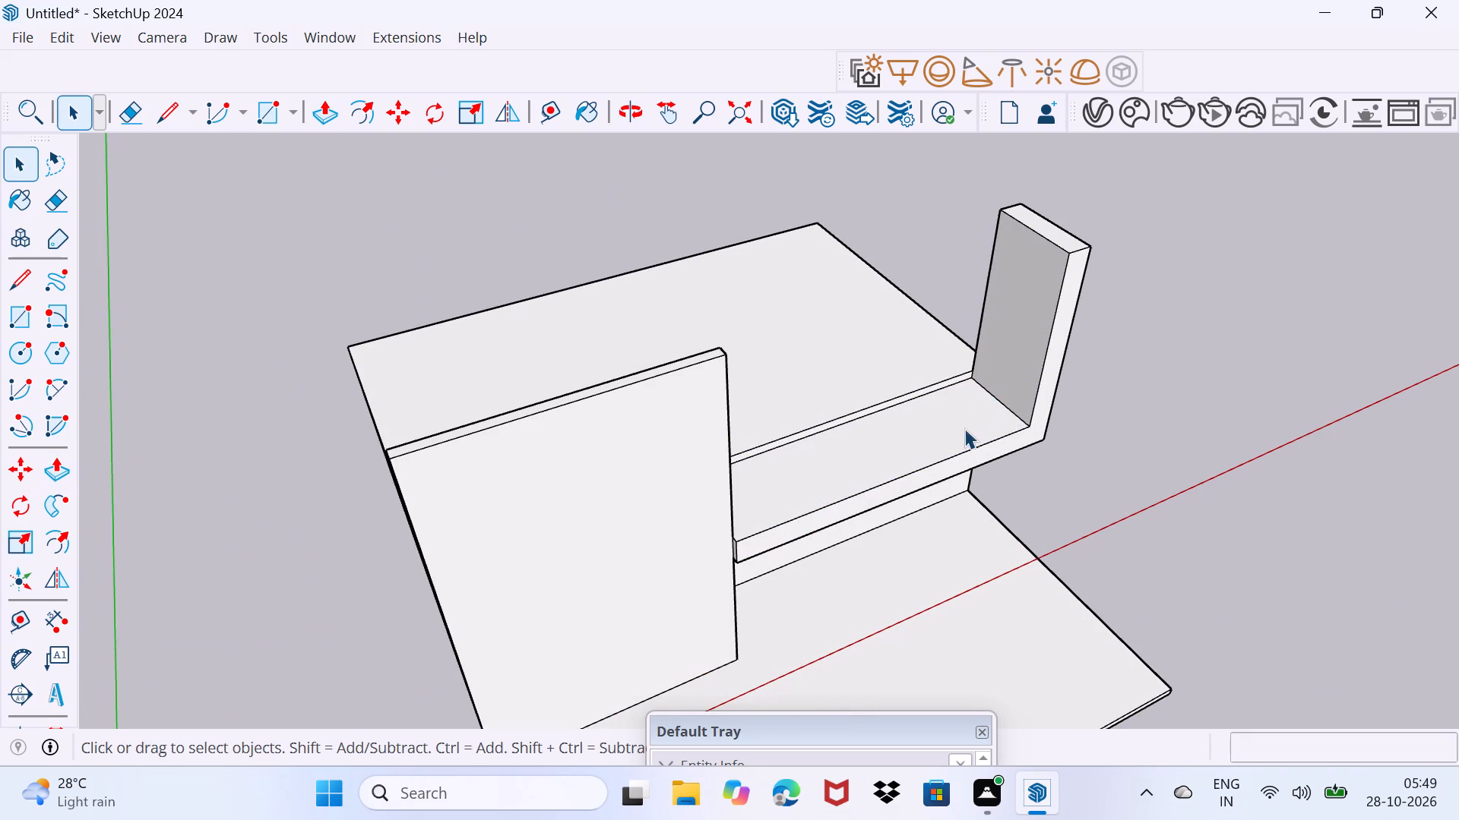
drag(964, 428, 987, 371)
Push/Pull the main roof's top face up about 1' 3" from a new starting face to add another layer.
middle_drag(914, 410, 834, 338)
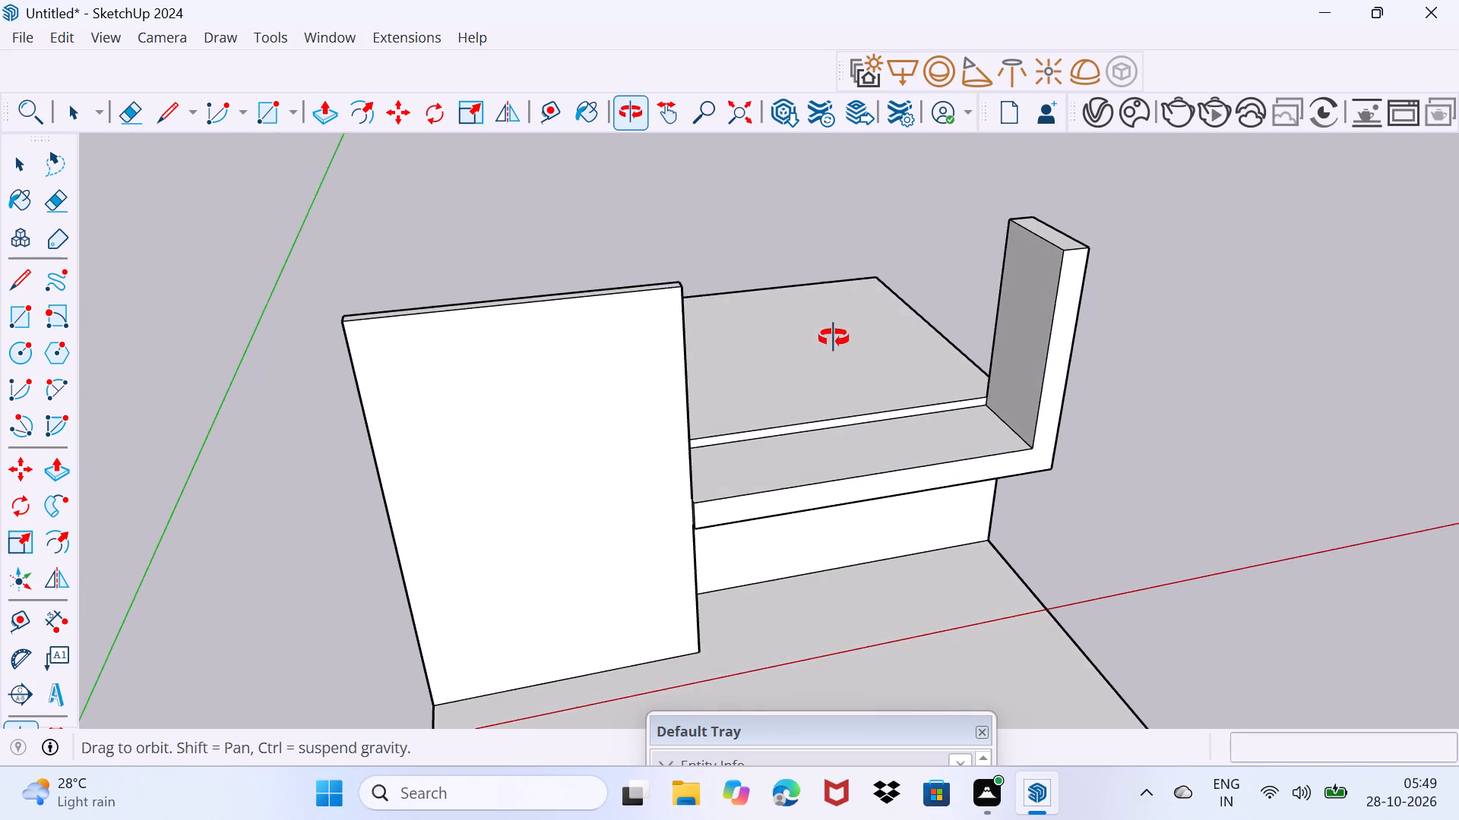
middle_drag(834, 338, 831, 334)
scroll(758, 429, up, 2)
middle_drag(764, 426, 699, 415)
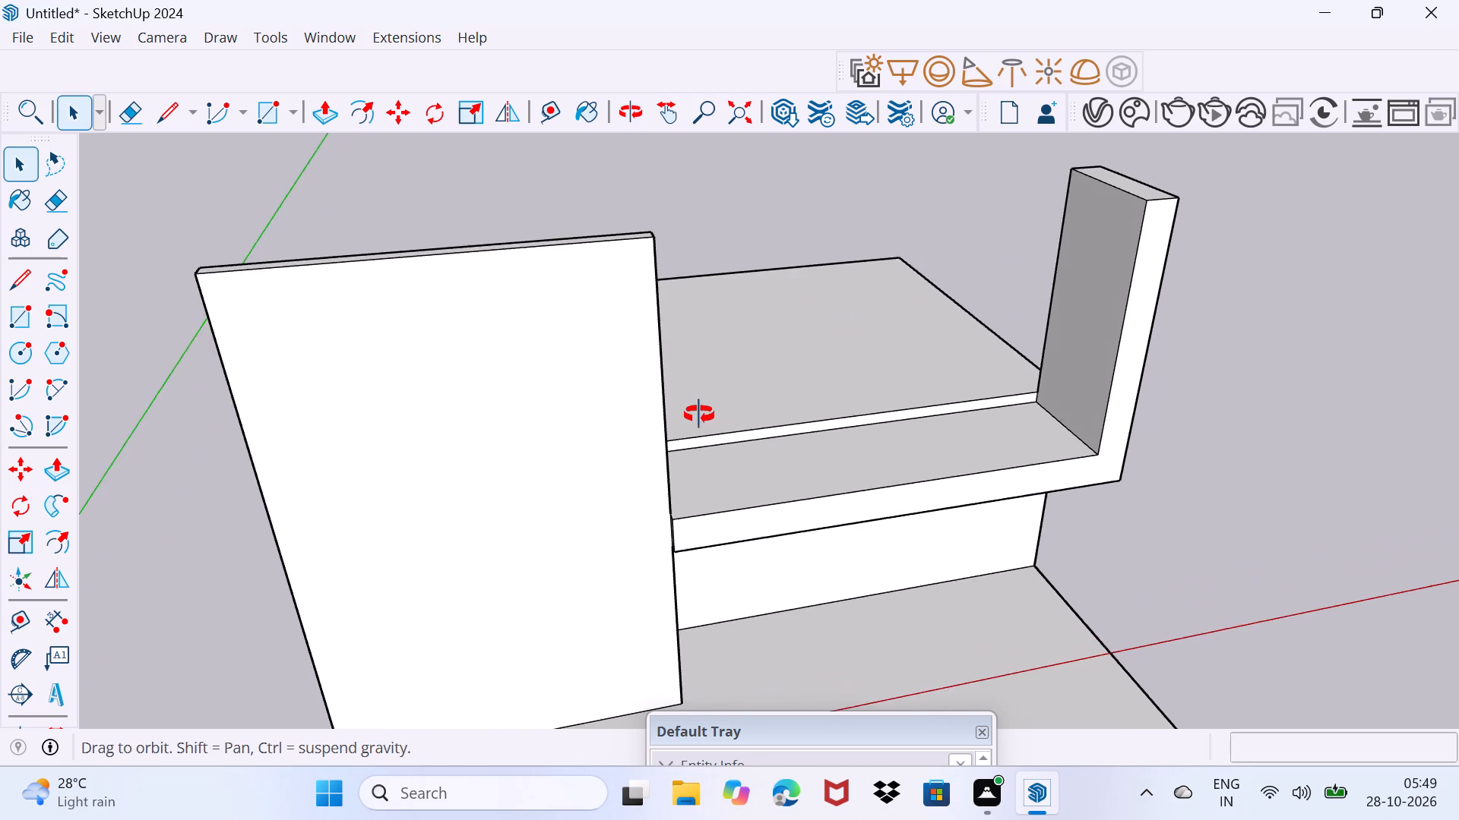
middle_drag(699, 415, 704, 407)
click(789, 388)
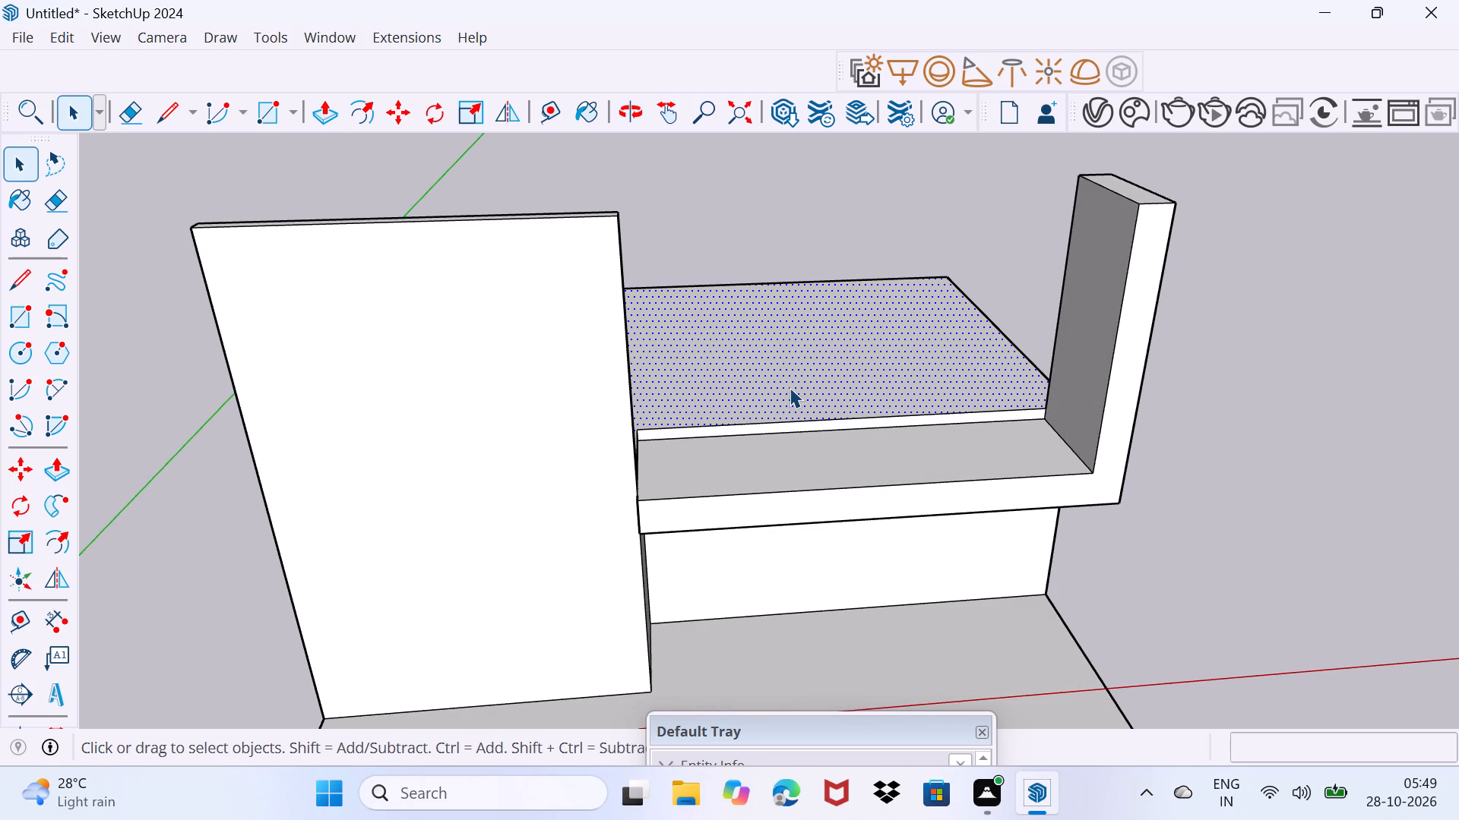
key(p)
click(790, 387)
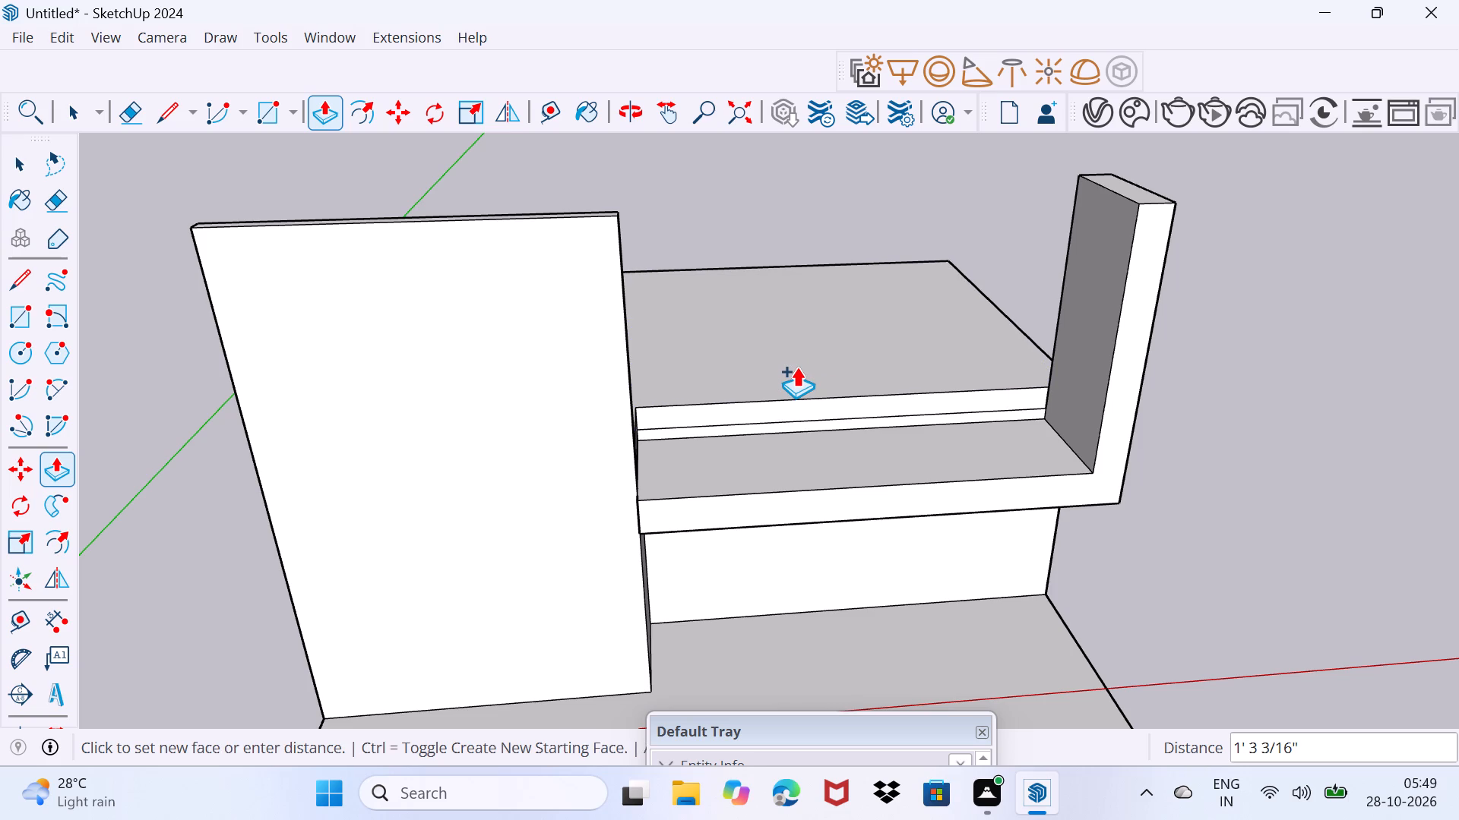
click(796, 367)
Push/Pull the top roof layer's front face forward about 5' 9" over the canopy.
scroll(701, 403, up, 3)
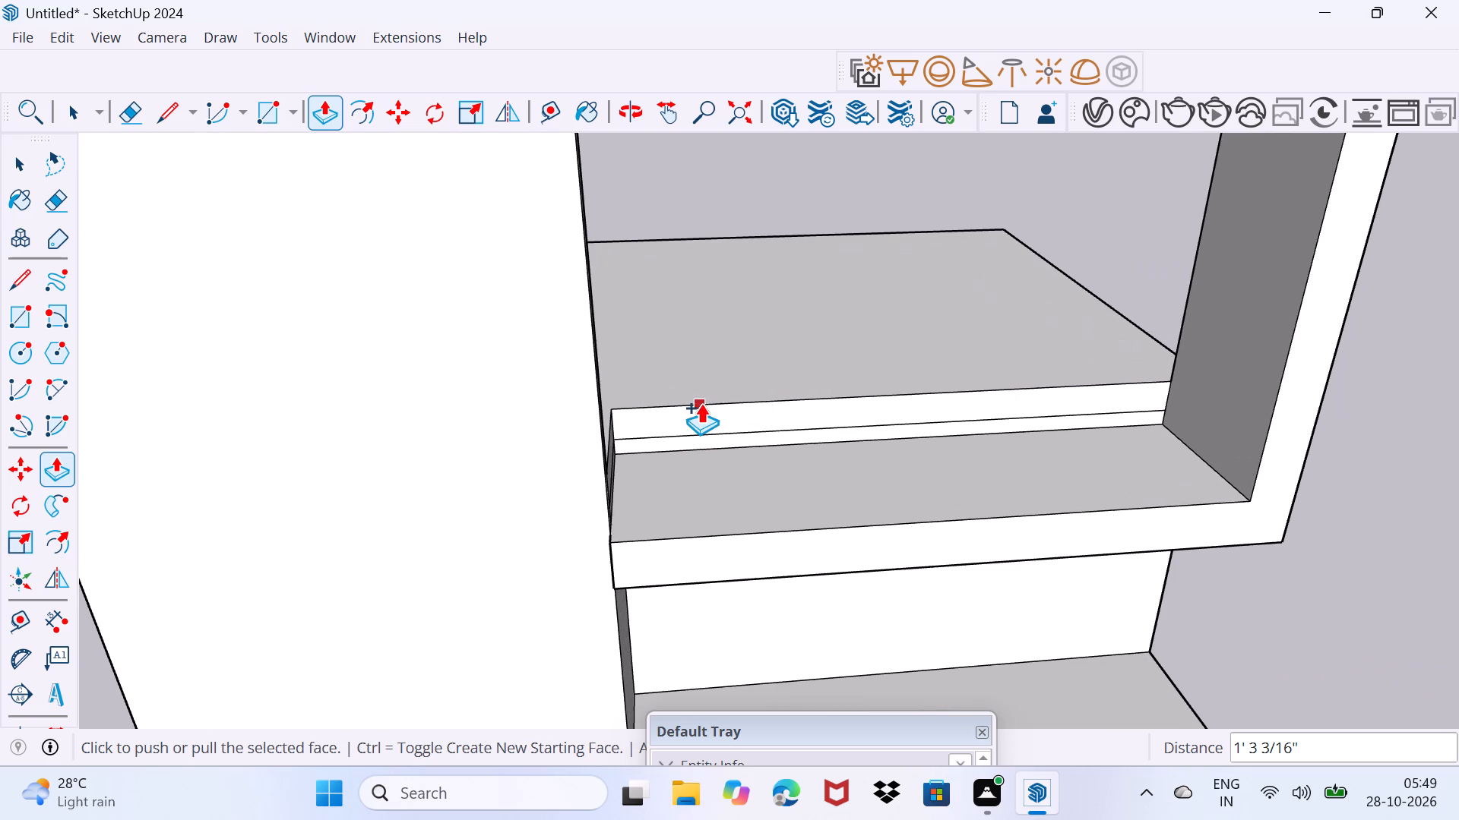
key(Escape)
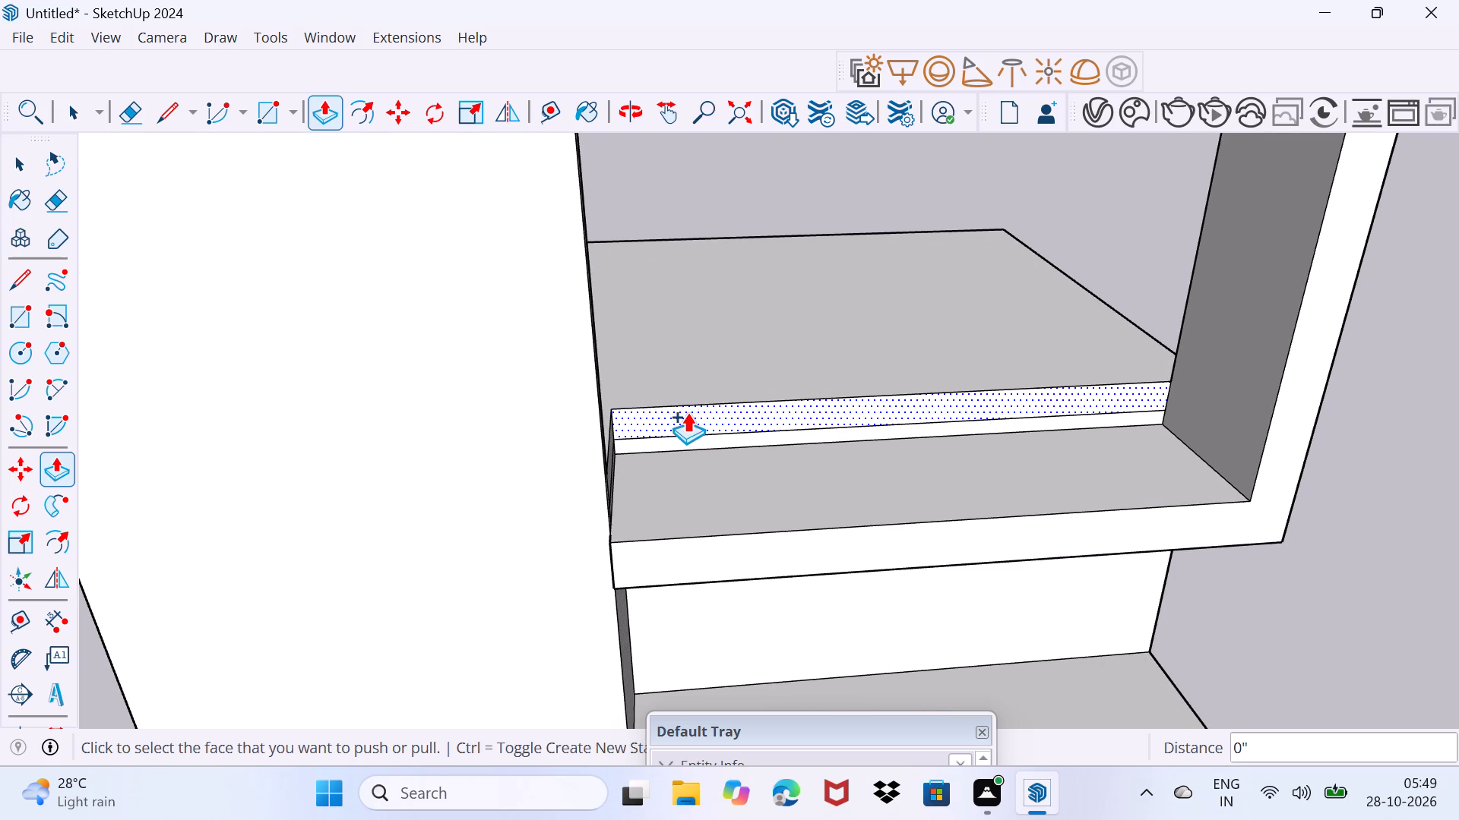
click(687, 412)
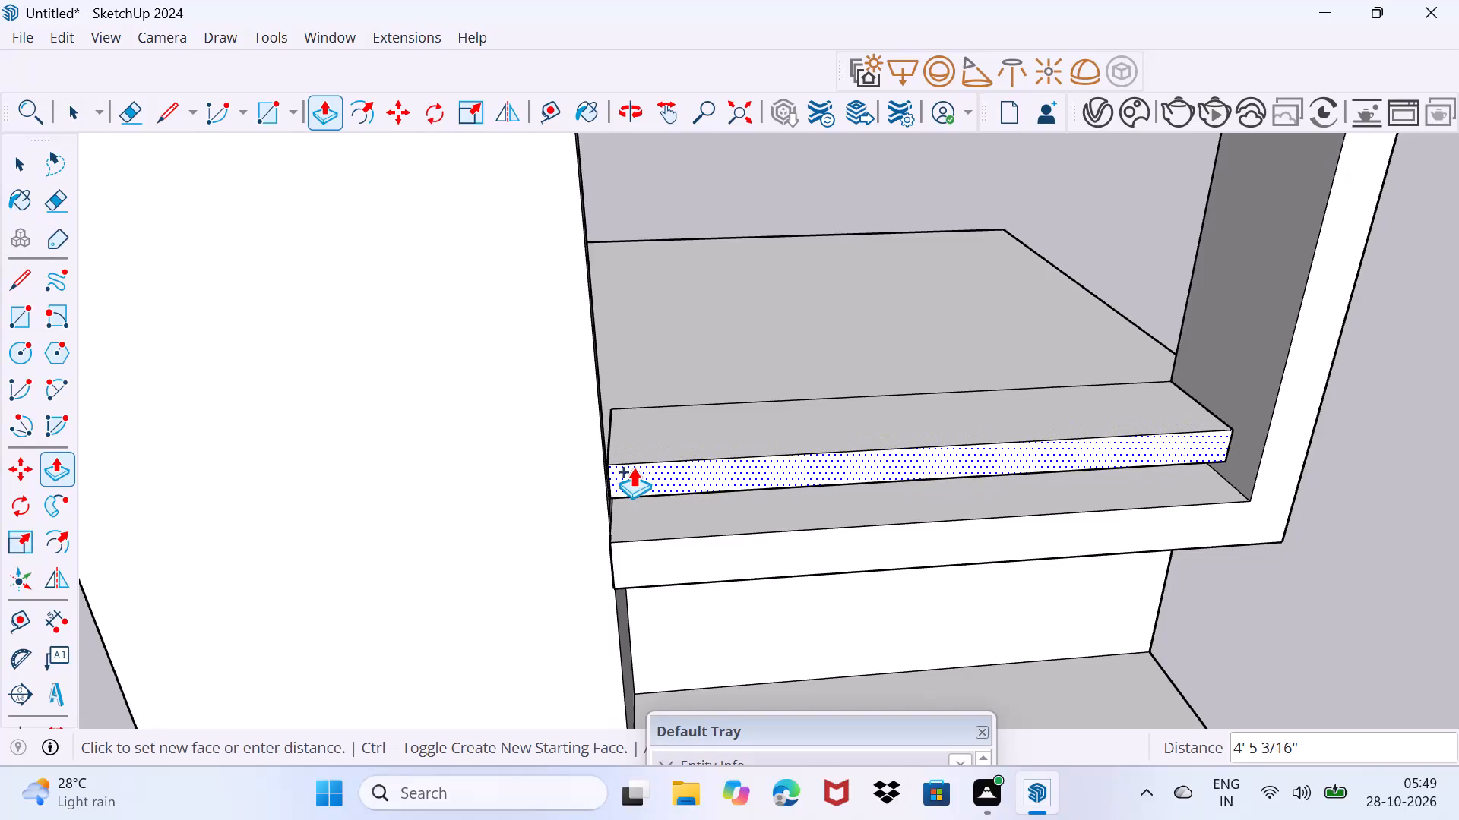
click(592, 473)
Push/Pull the thin recessed strip between the top roof layer and the canopy forward about 6' 1".
middle_drag(662, 533, 657, 443)
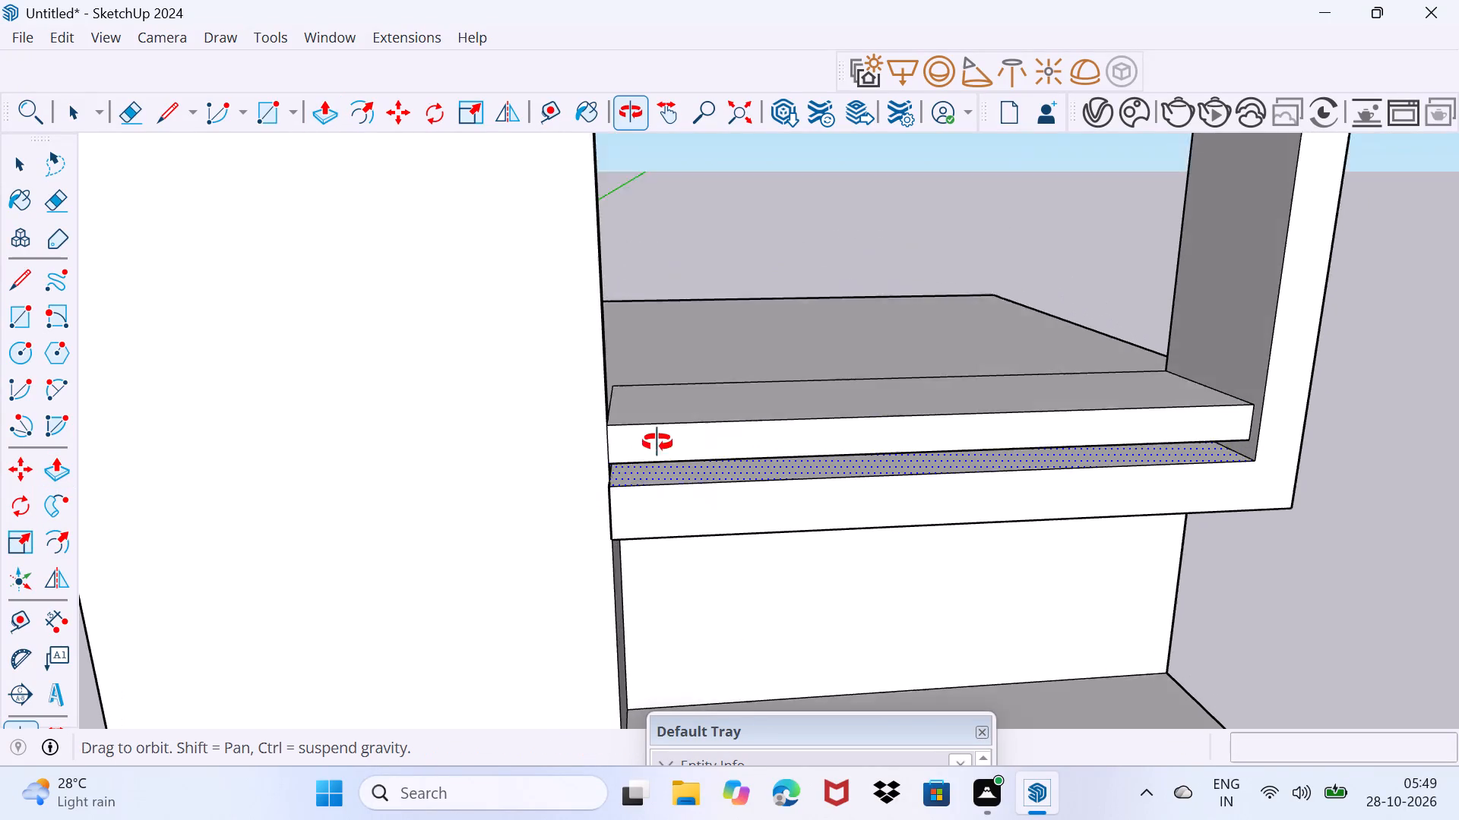
middle_drag(657, 443, 657, 442)
scroll(767, 453, up, 6)
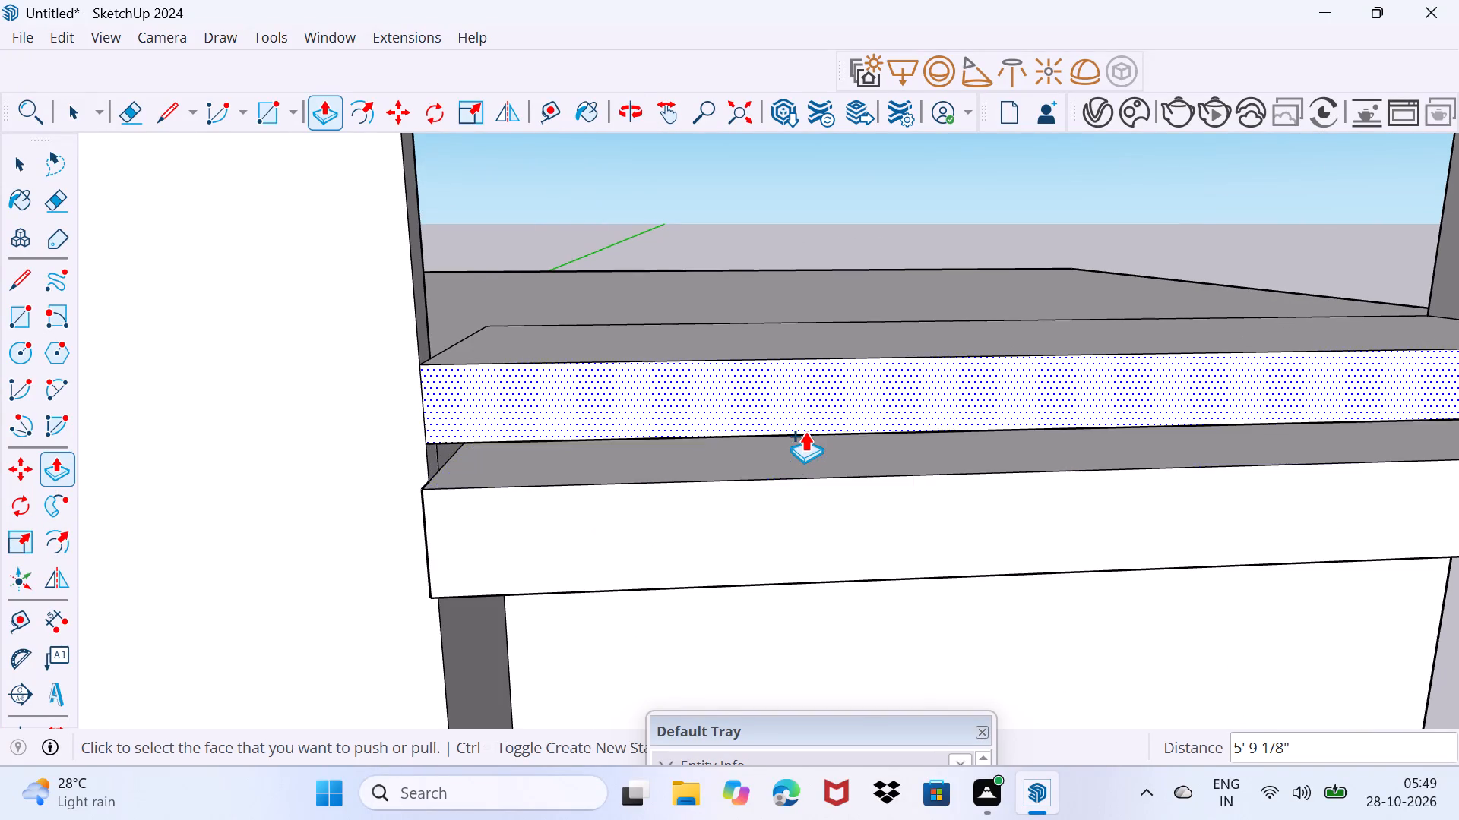
scroll(805, 431, up, 3)
middle_drag(809, 444, 831, 376)
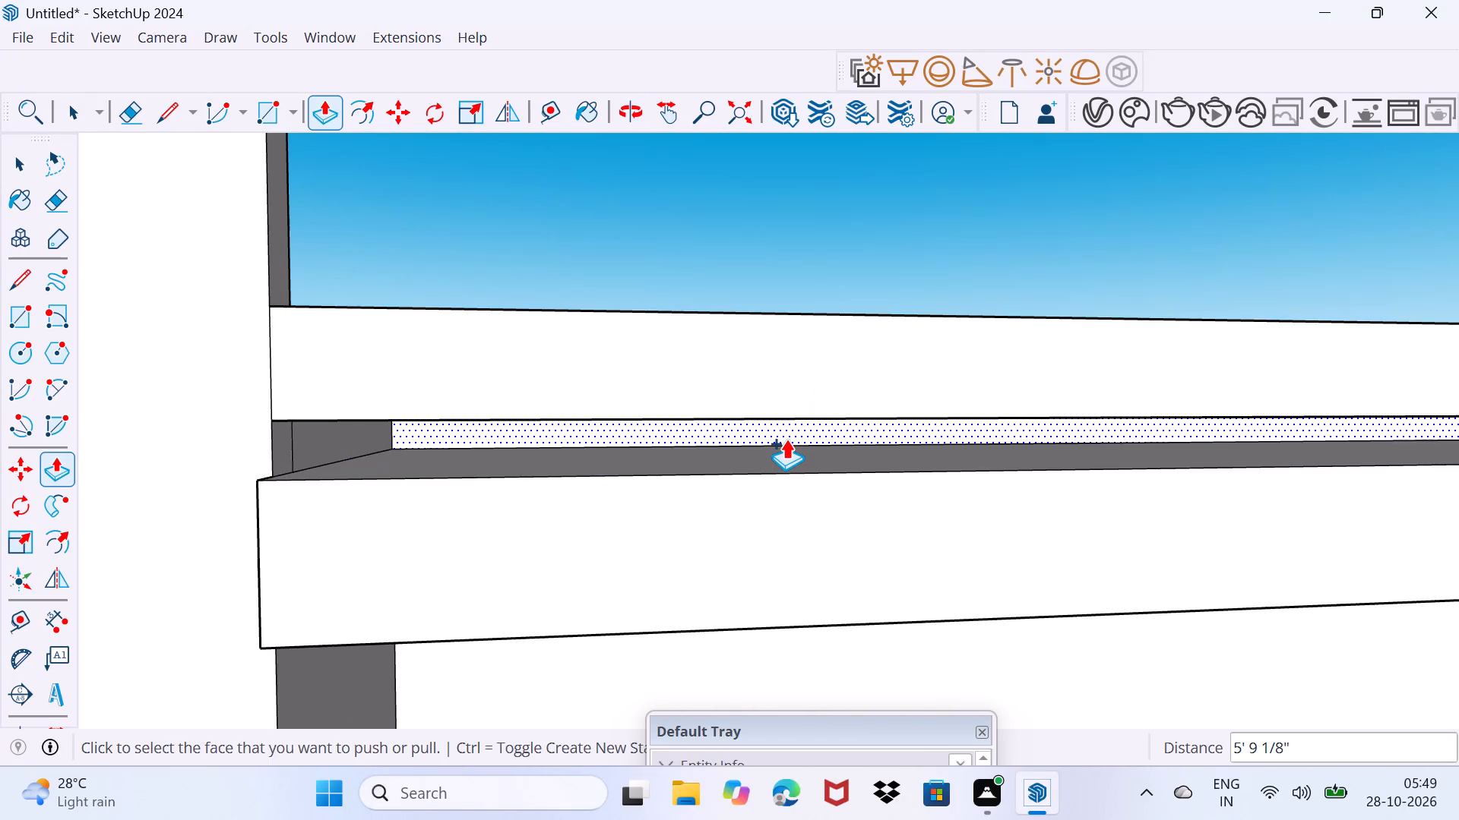
click(786, 439)
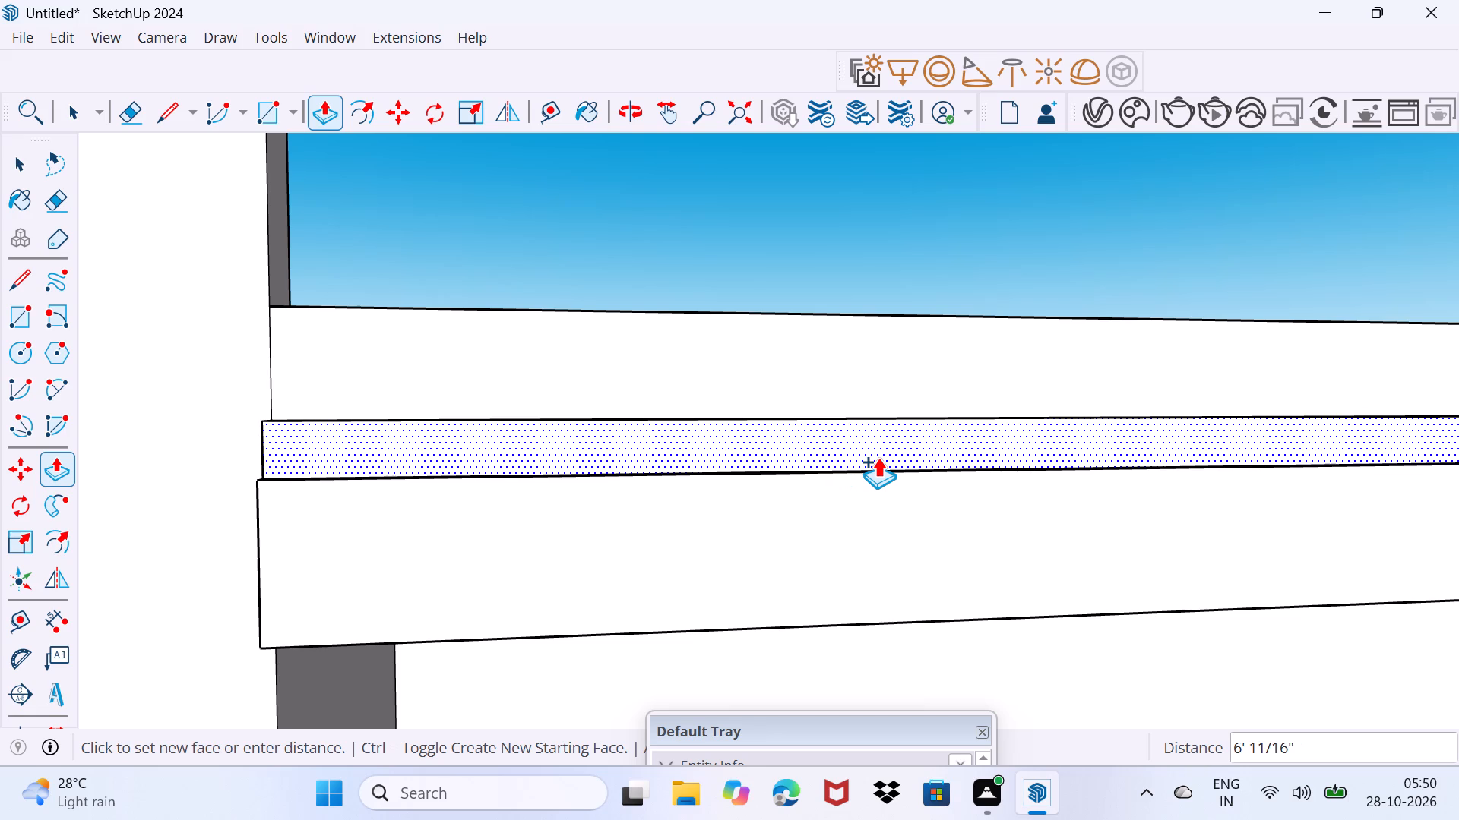
click(880, 458)
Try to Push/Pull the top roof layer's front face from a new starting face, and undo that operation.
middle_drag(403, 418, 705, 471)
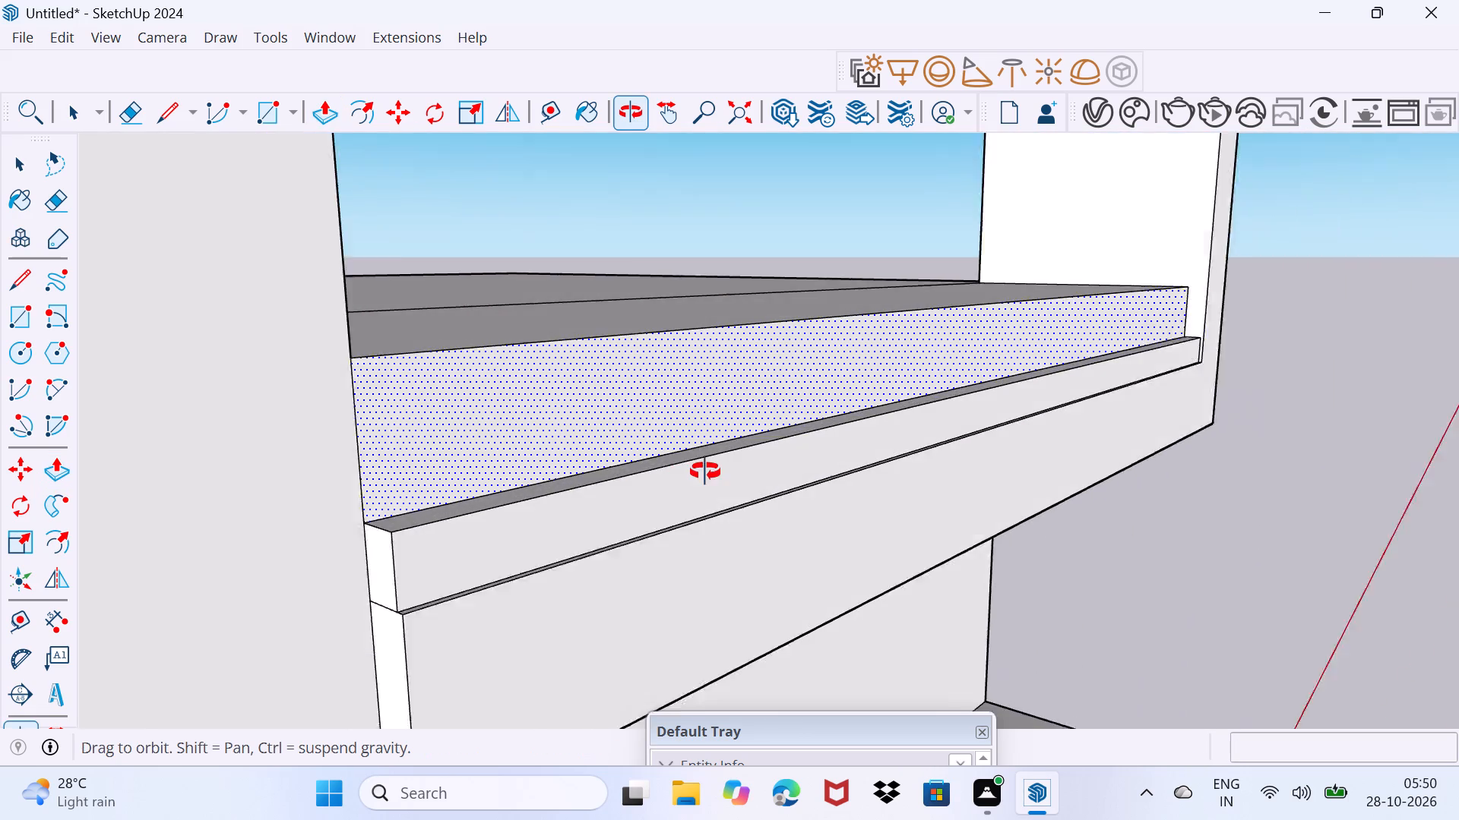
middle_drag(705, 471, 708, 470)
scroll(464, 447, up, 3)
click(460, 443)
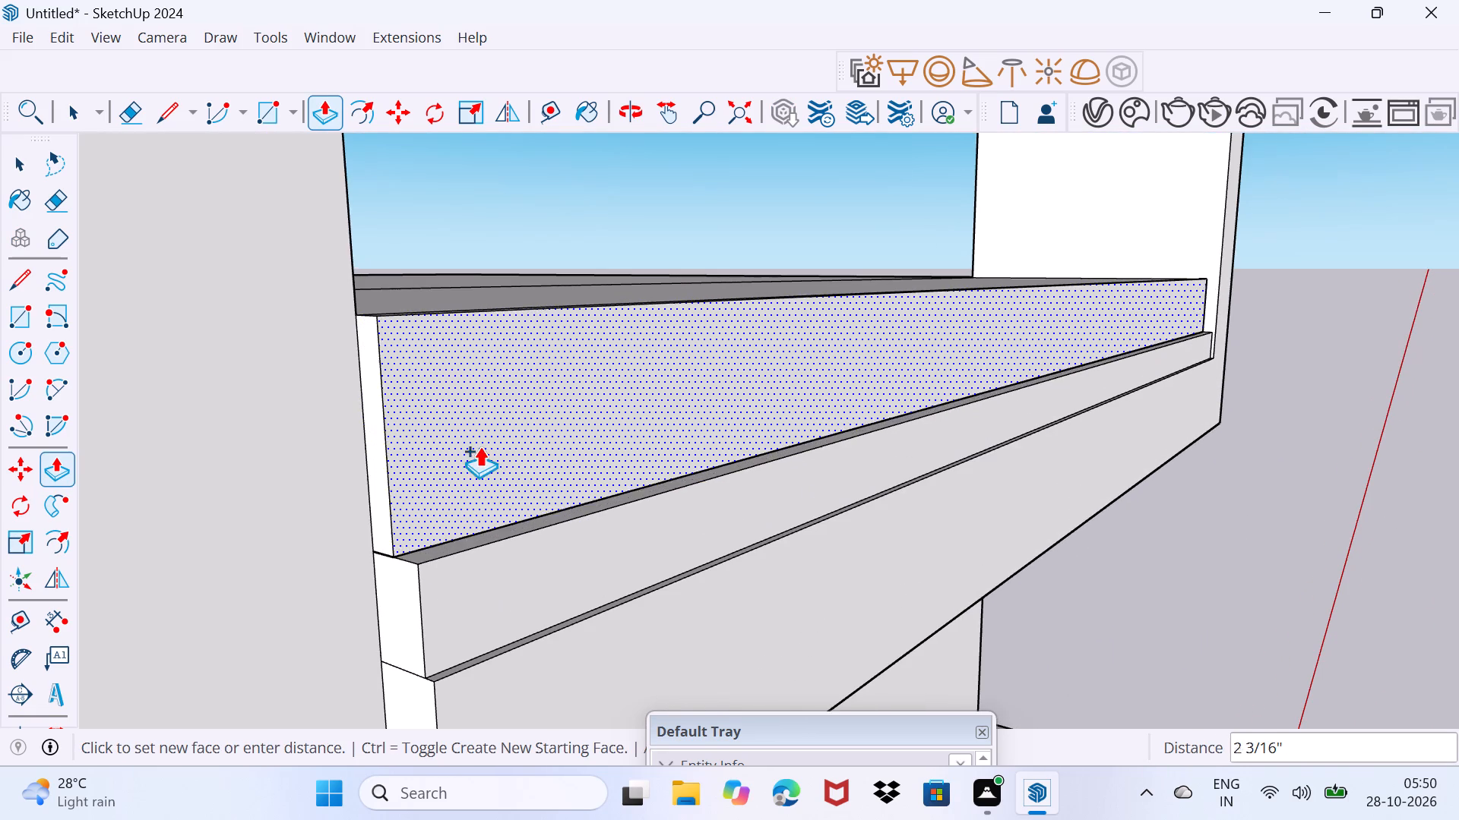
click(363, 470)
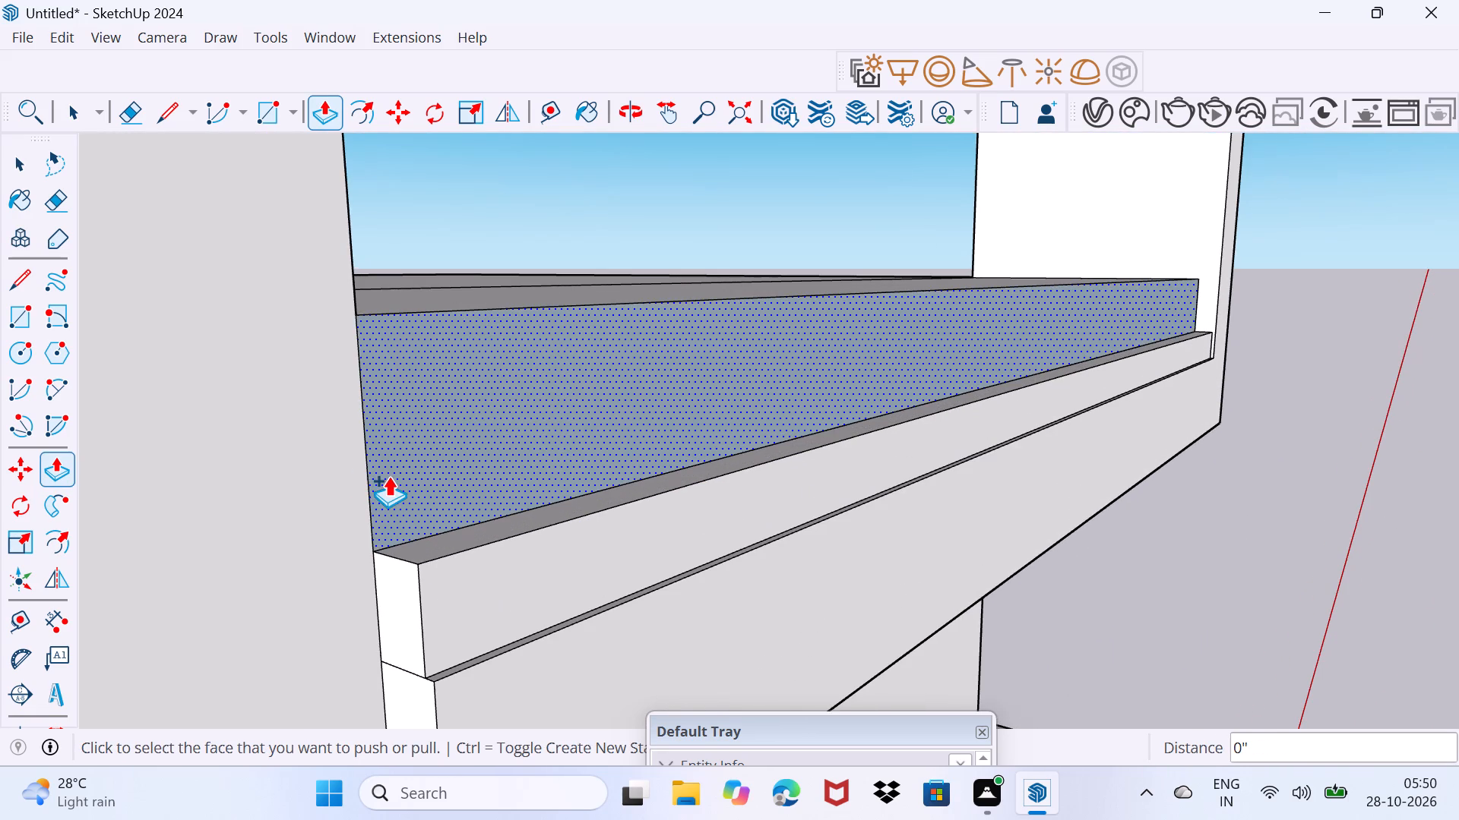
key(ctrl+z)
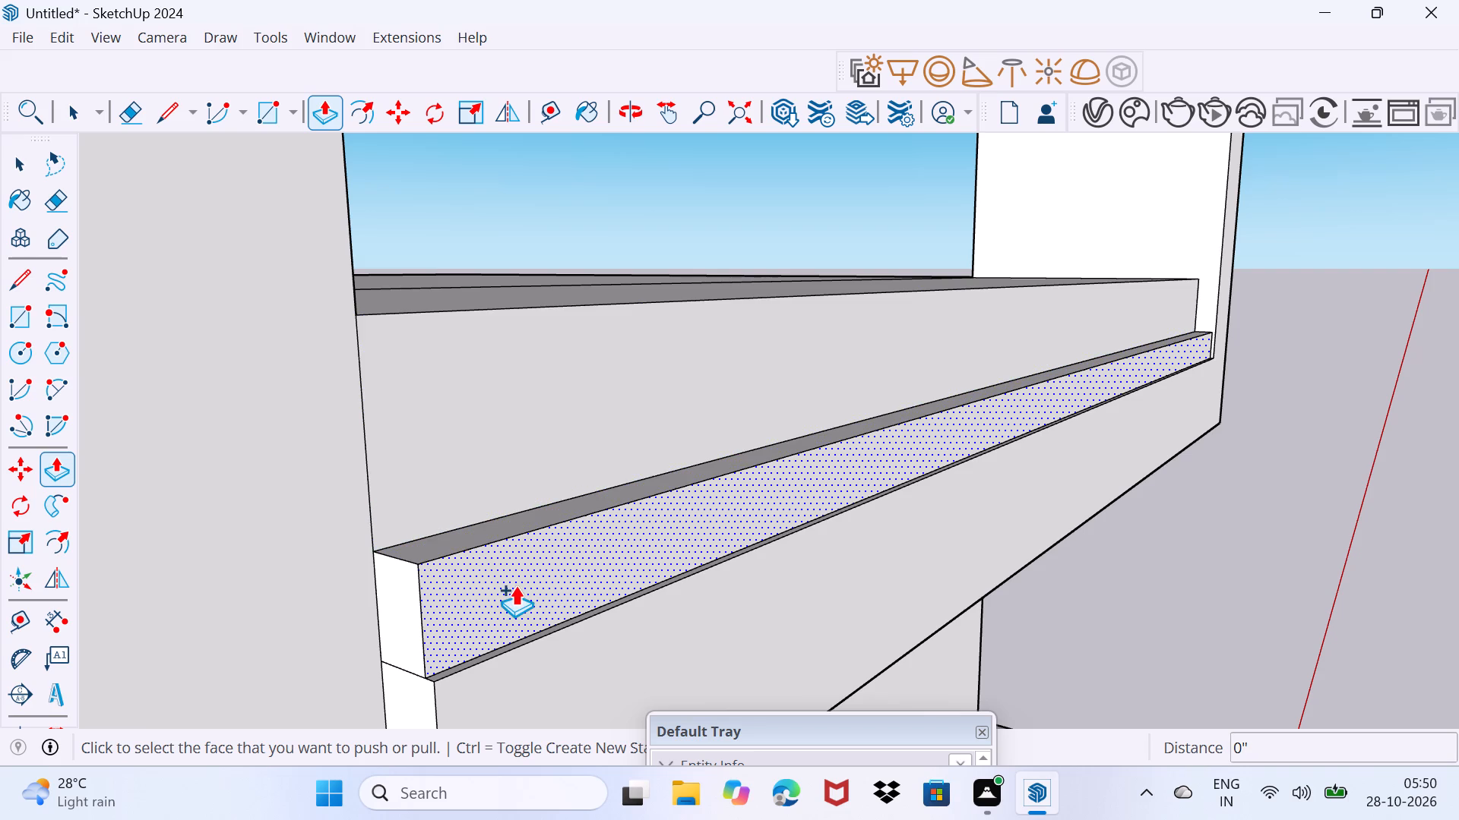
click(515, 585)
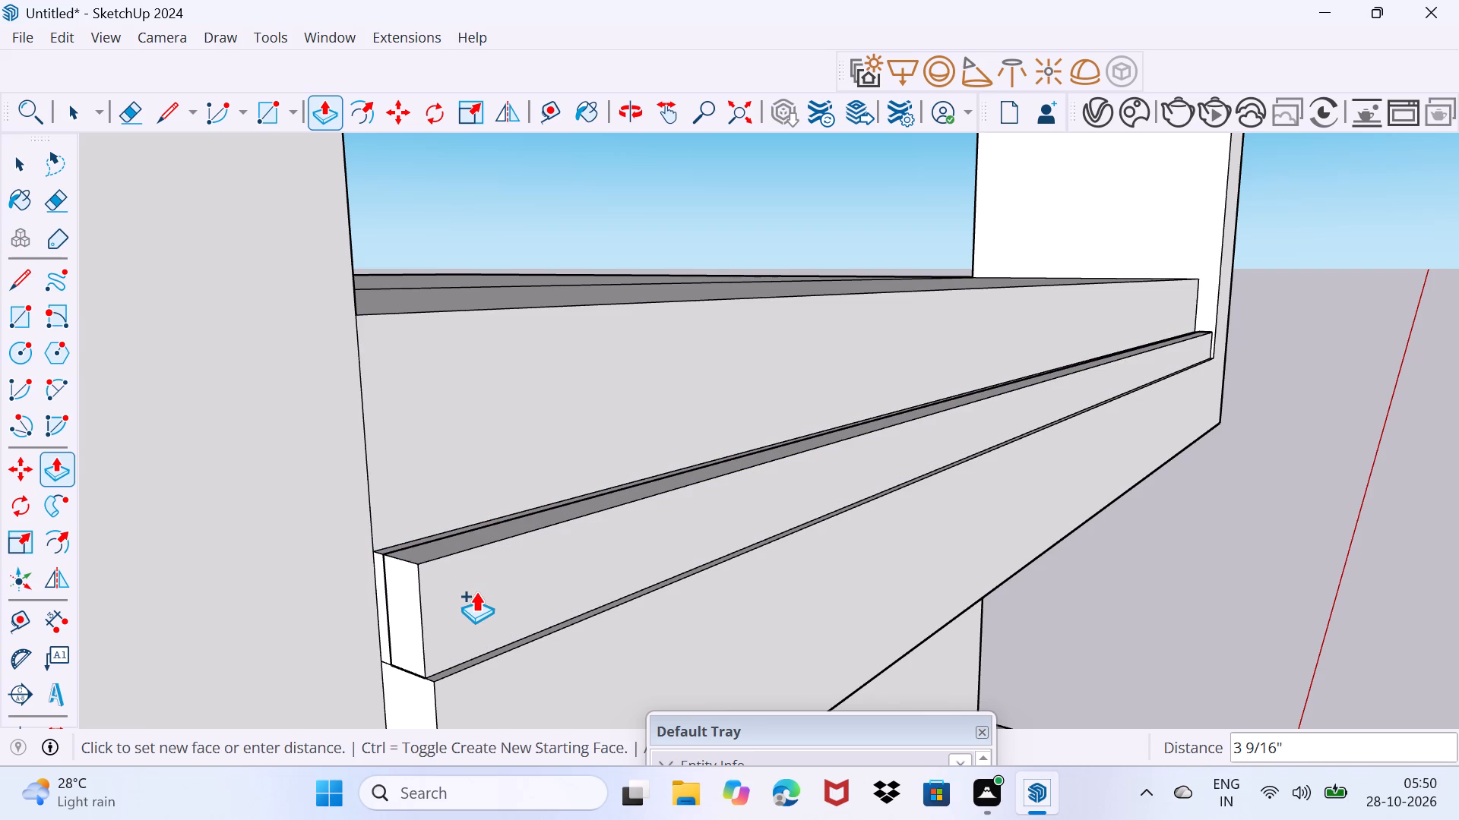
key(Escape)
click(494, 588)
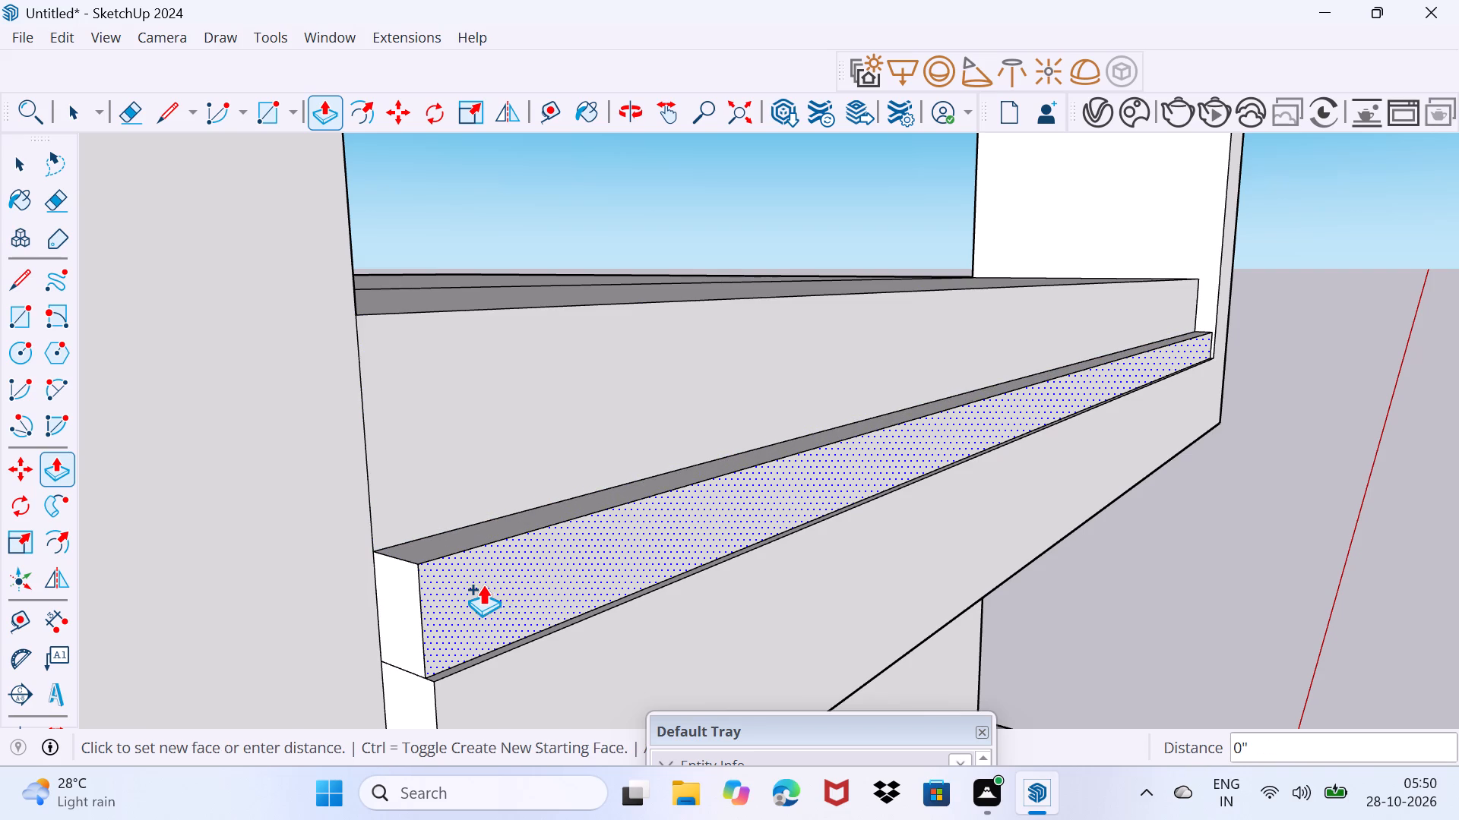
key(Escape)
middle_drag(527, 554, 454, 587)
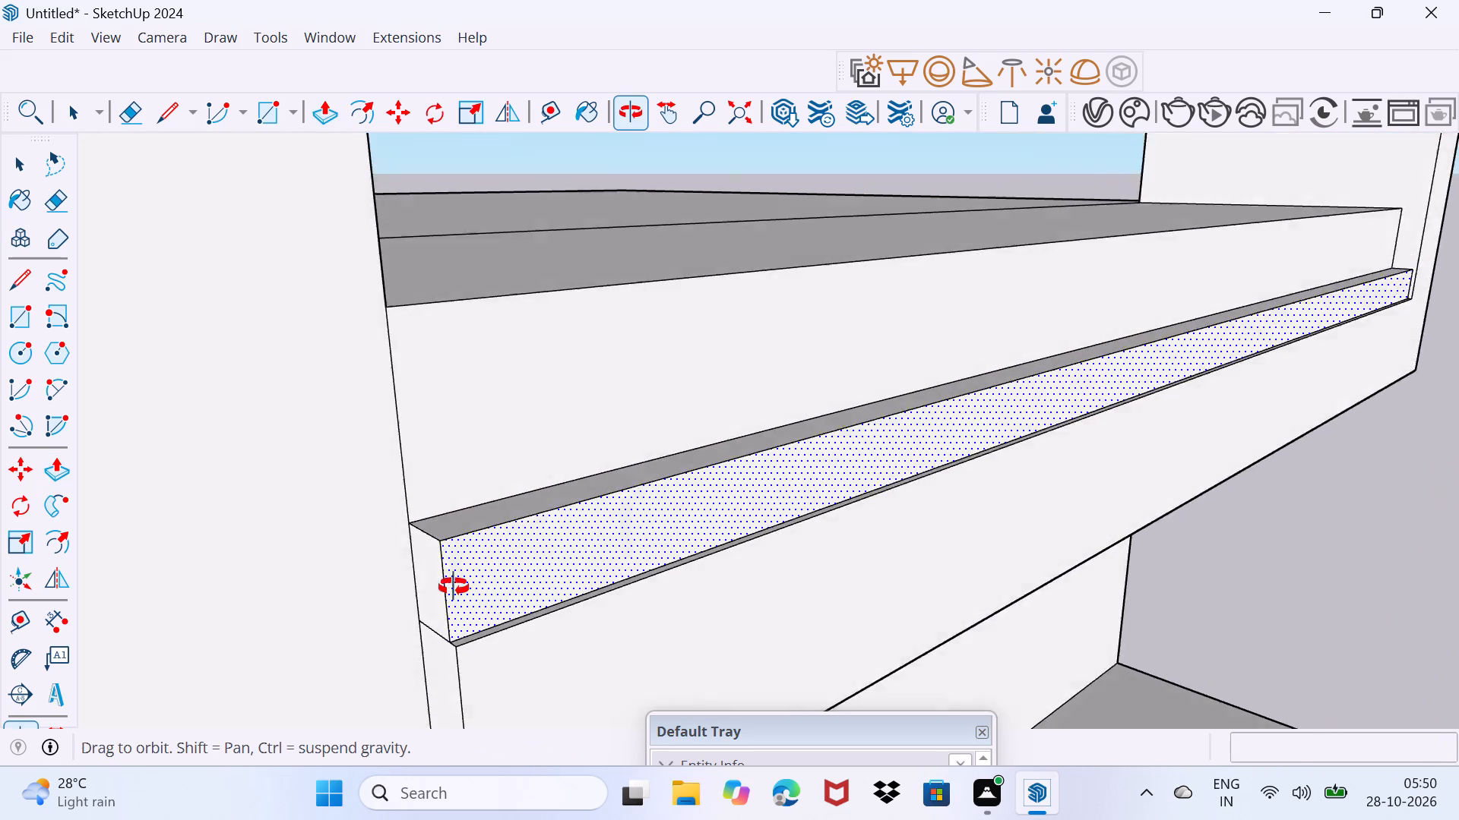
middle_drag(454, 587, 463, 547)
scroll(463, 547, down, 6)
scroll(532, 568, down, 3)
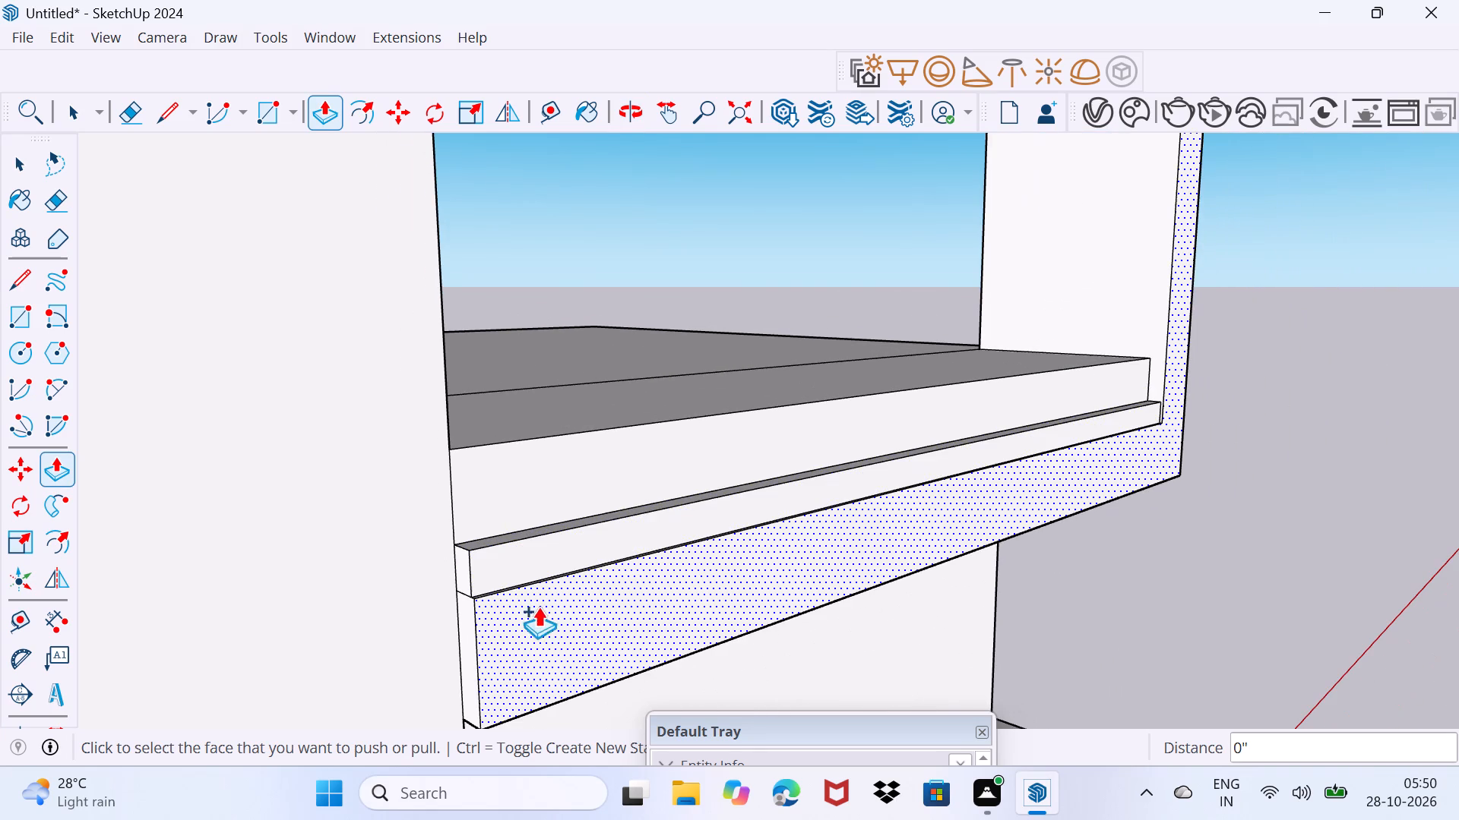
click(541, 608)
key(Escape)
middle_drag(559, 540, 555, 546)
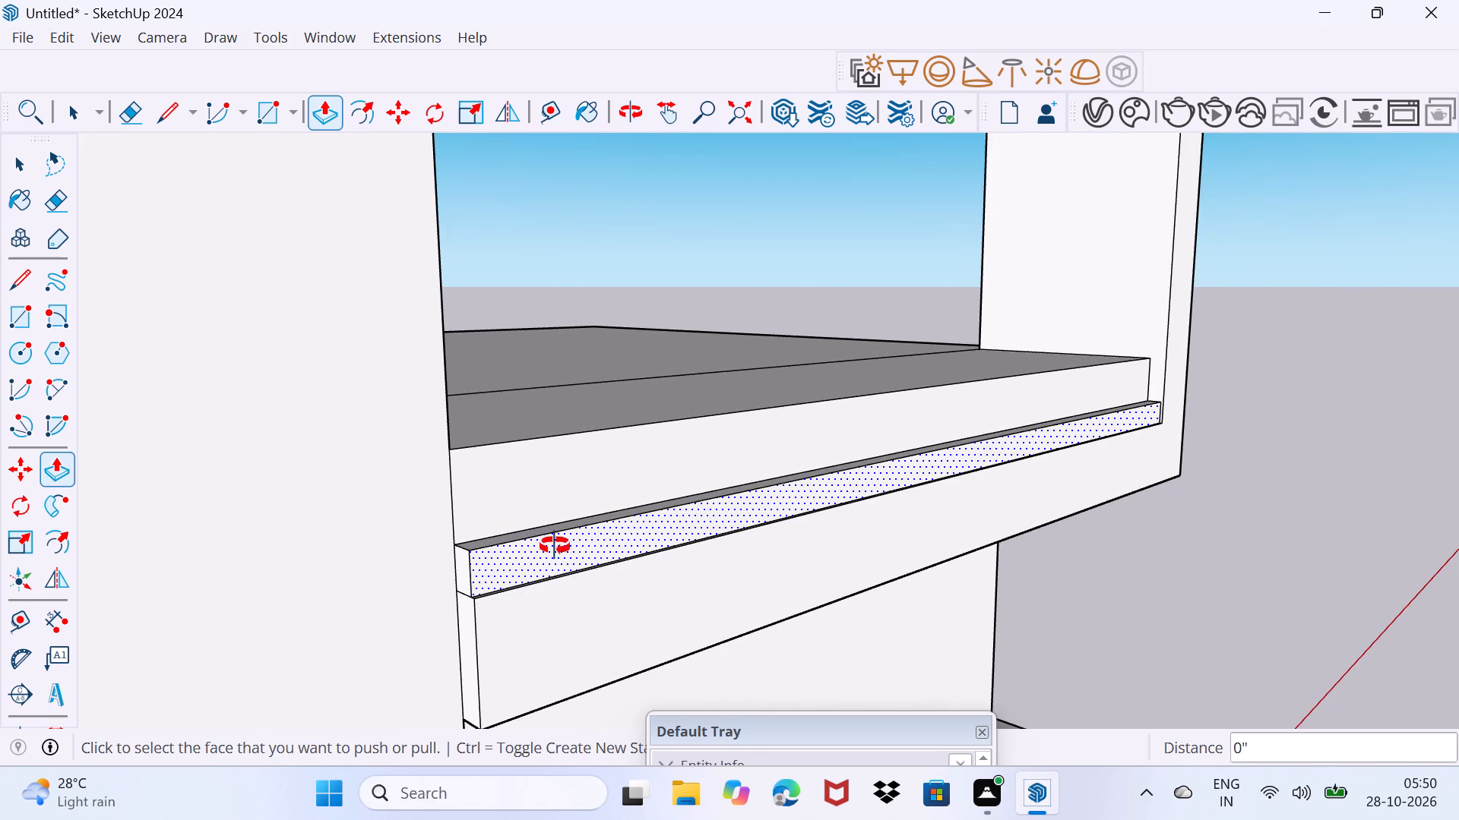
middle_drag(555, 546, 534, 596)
Undo the forward Push/Pulls of the thin recessed strip and the top roof layer's front face.
key(ctrl+z)
key(ctrl+z)
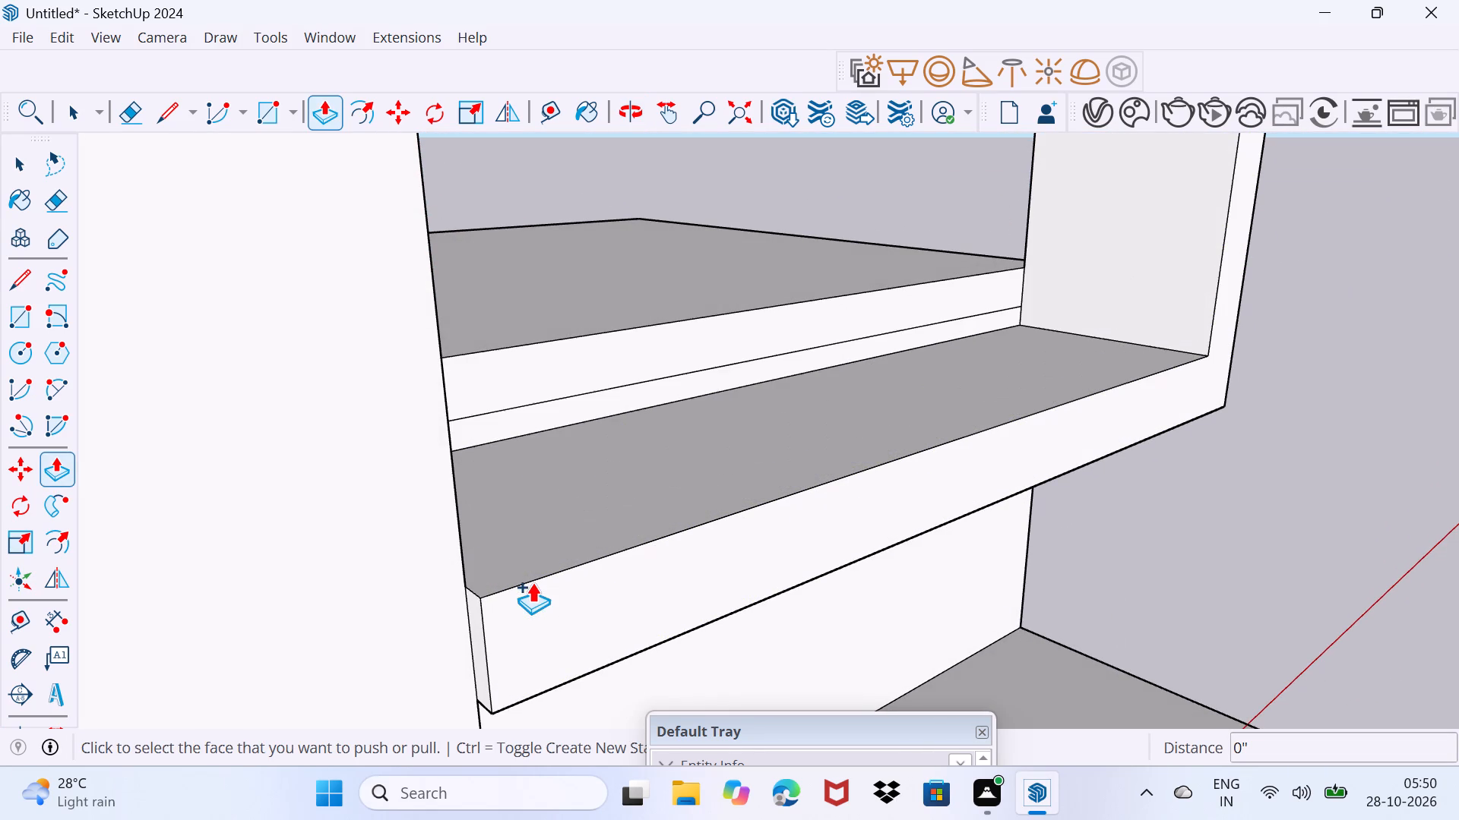
Push/Pull the thin recessed strip and the top roof layer's front face forward 5' 9 1/8", flush with the tall front wall.
click(586, 412)
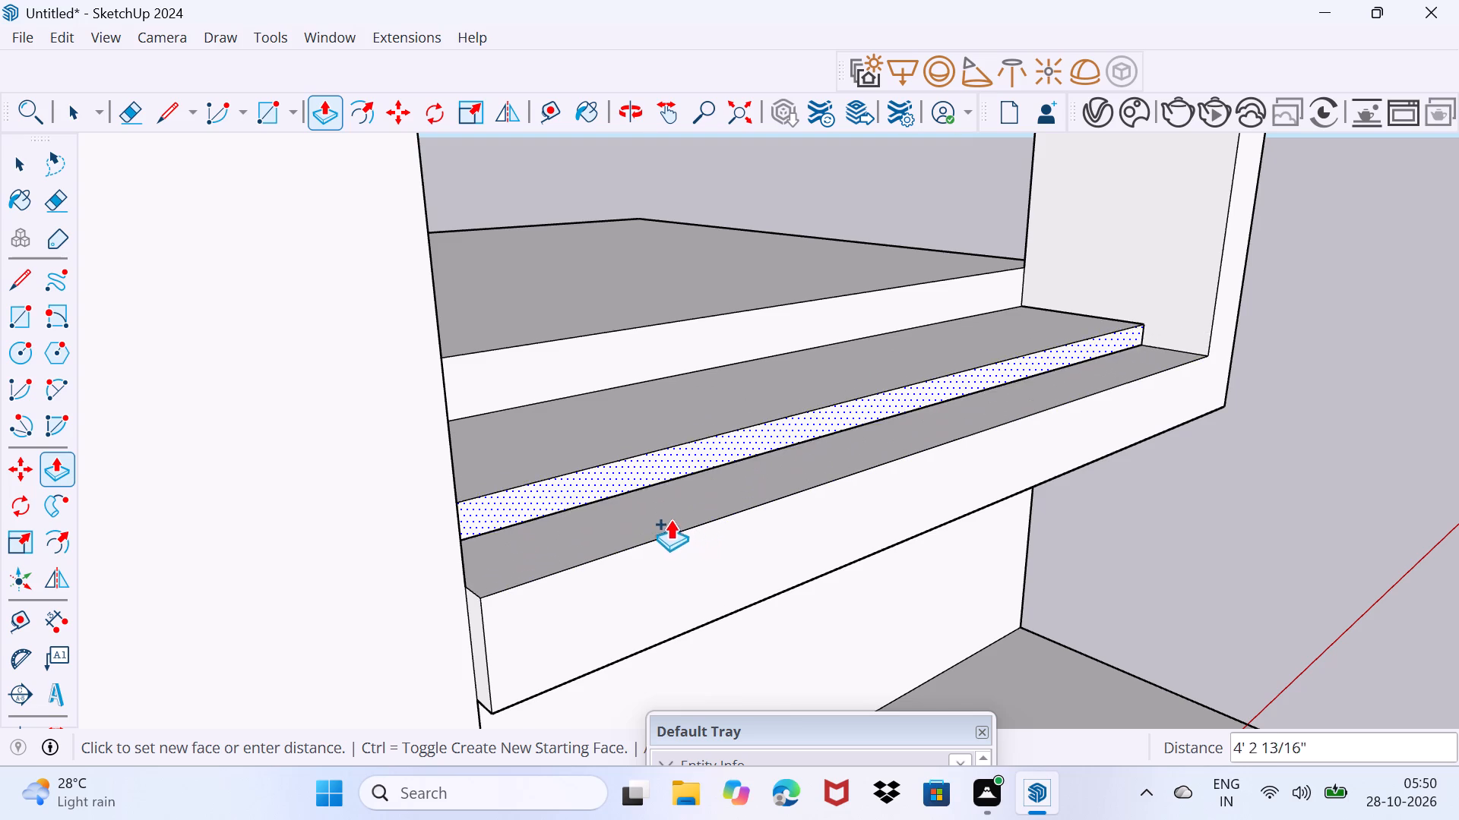
scroll(638, 531, up, 2)
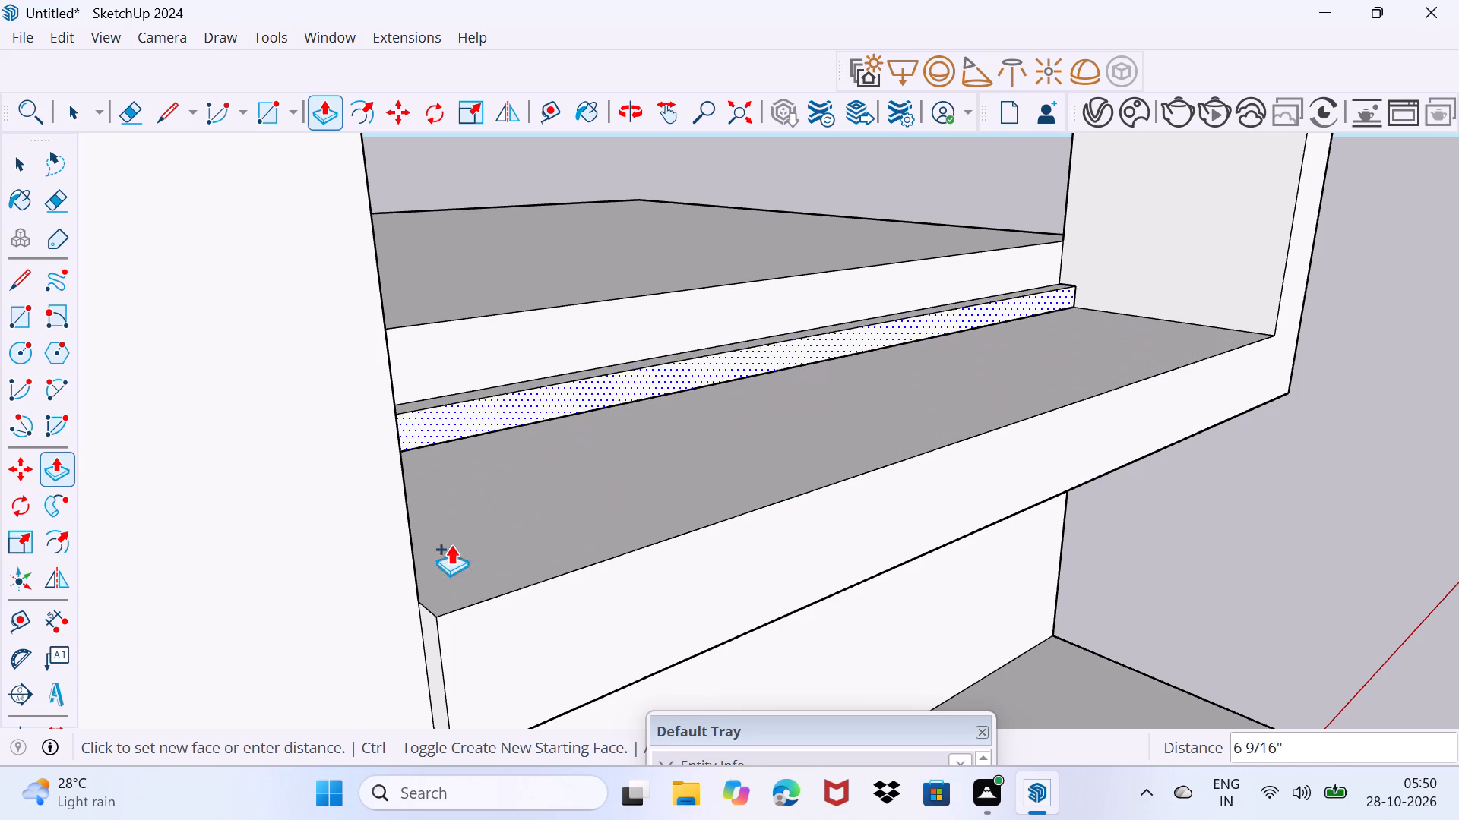
click(376, 544)
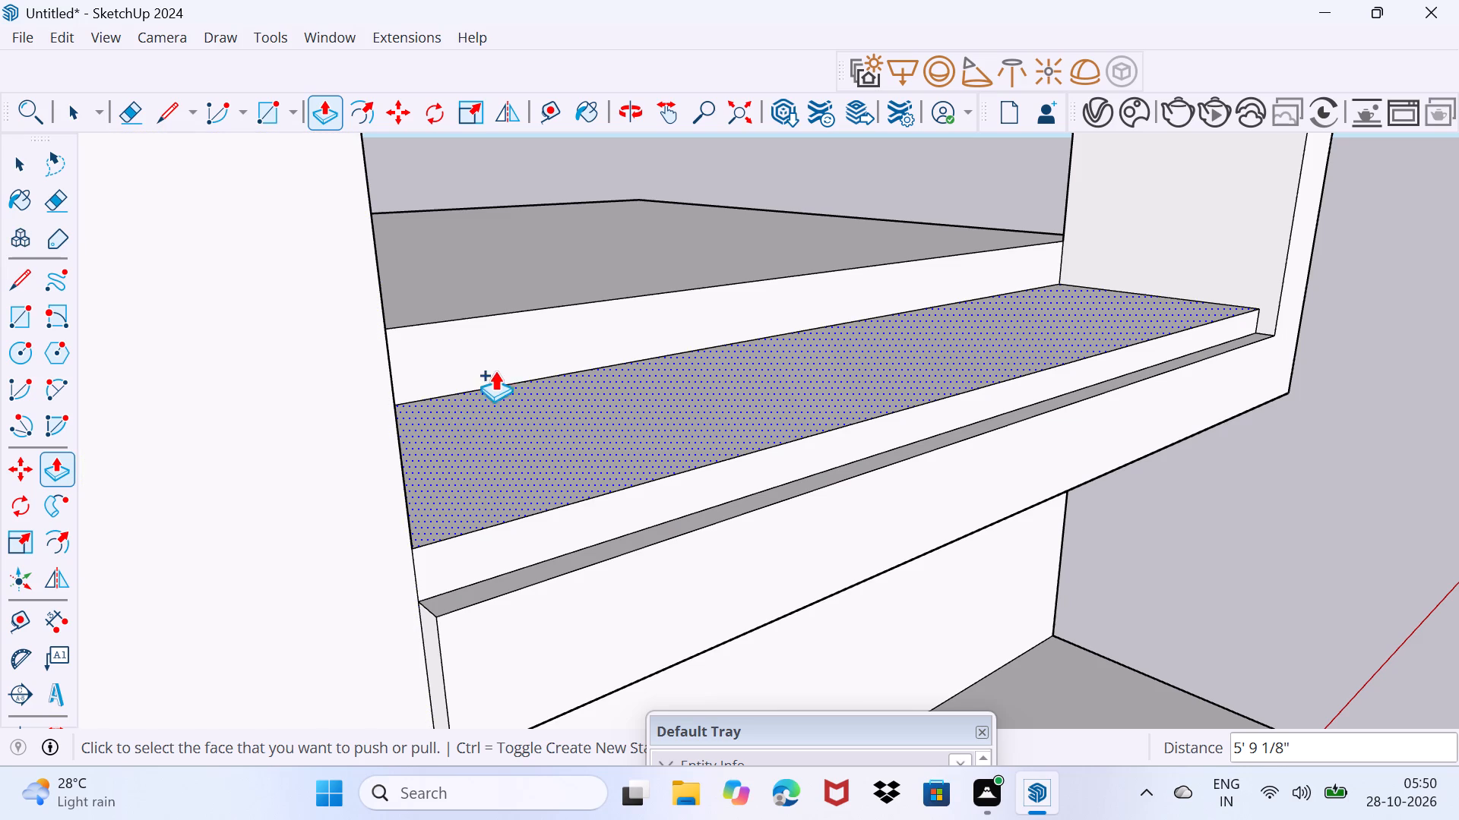
click(497, 357)
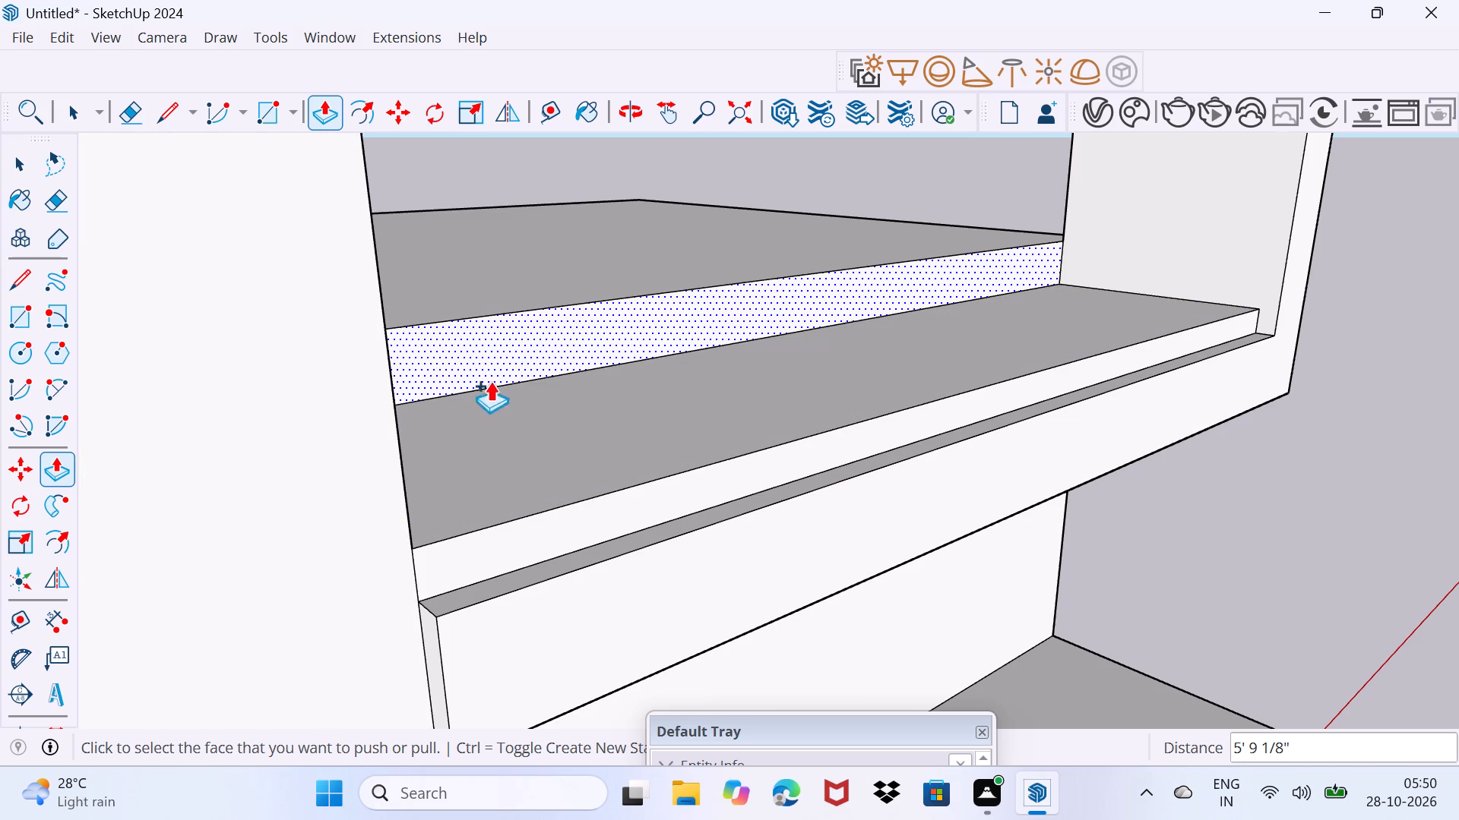
click(404, 534)
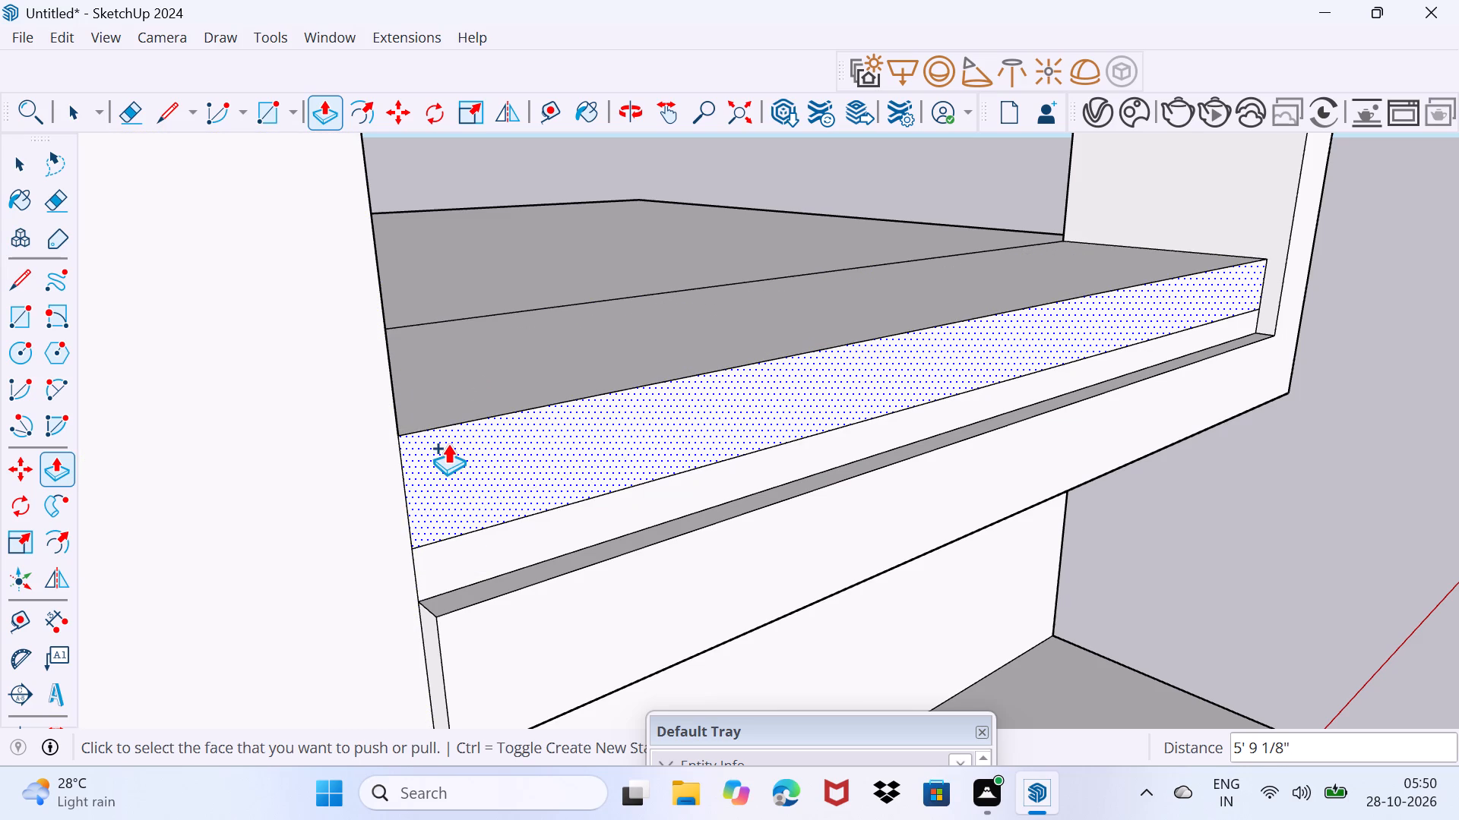
key(space)
drag(463, 435, 509, 409)
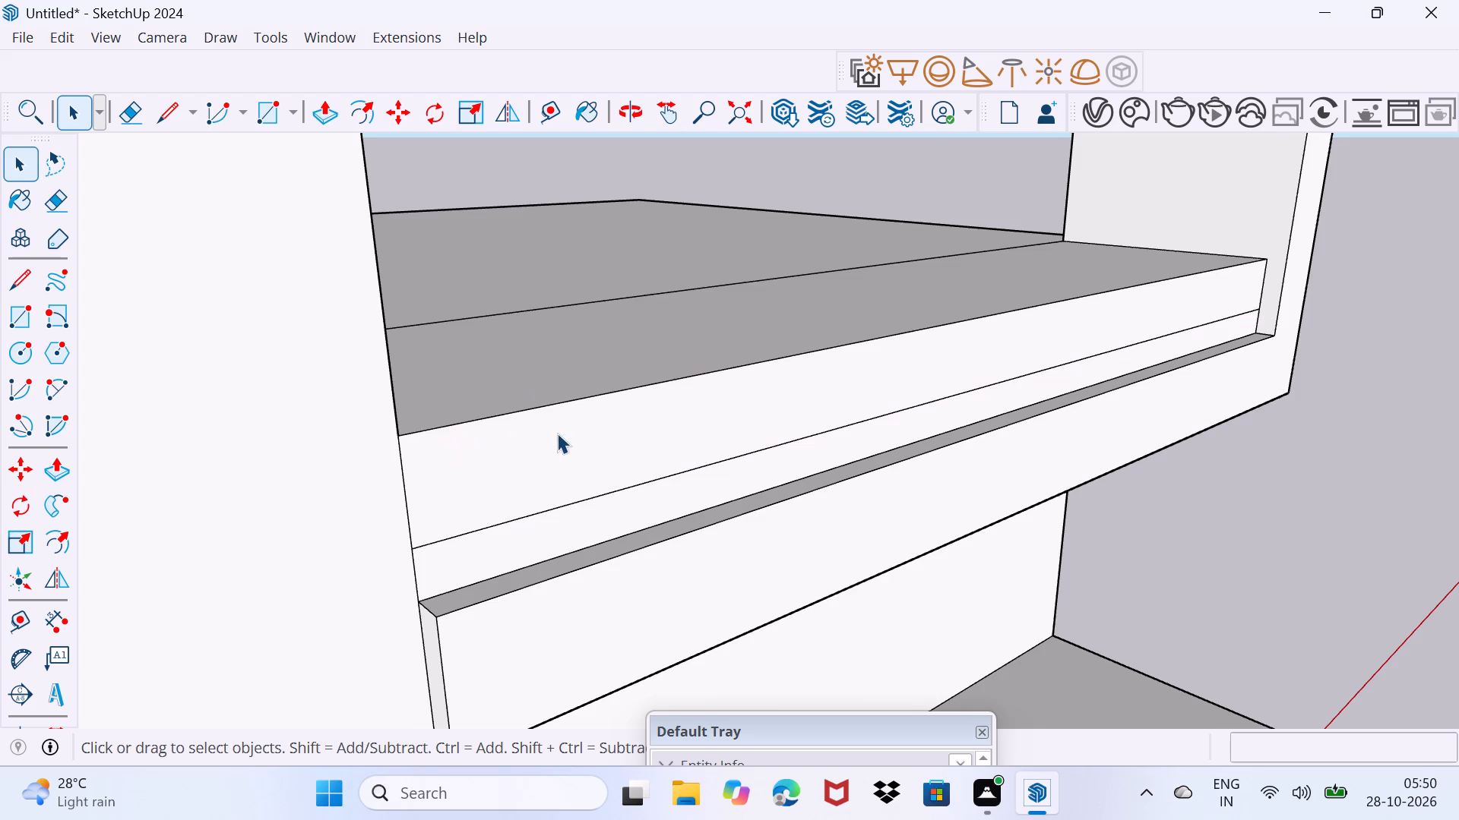
Push/Pull the front face of the canopy and its upright back about 4".
middle_click(557, 436)
middle_drag(517, 574, 600, 505)
click(571, 618)
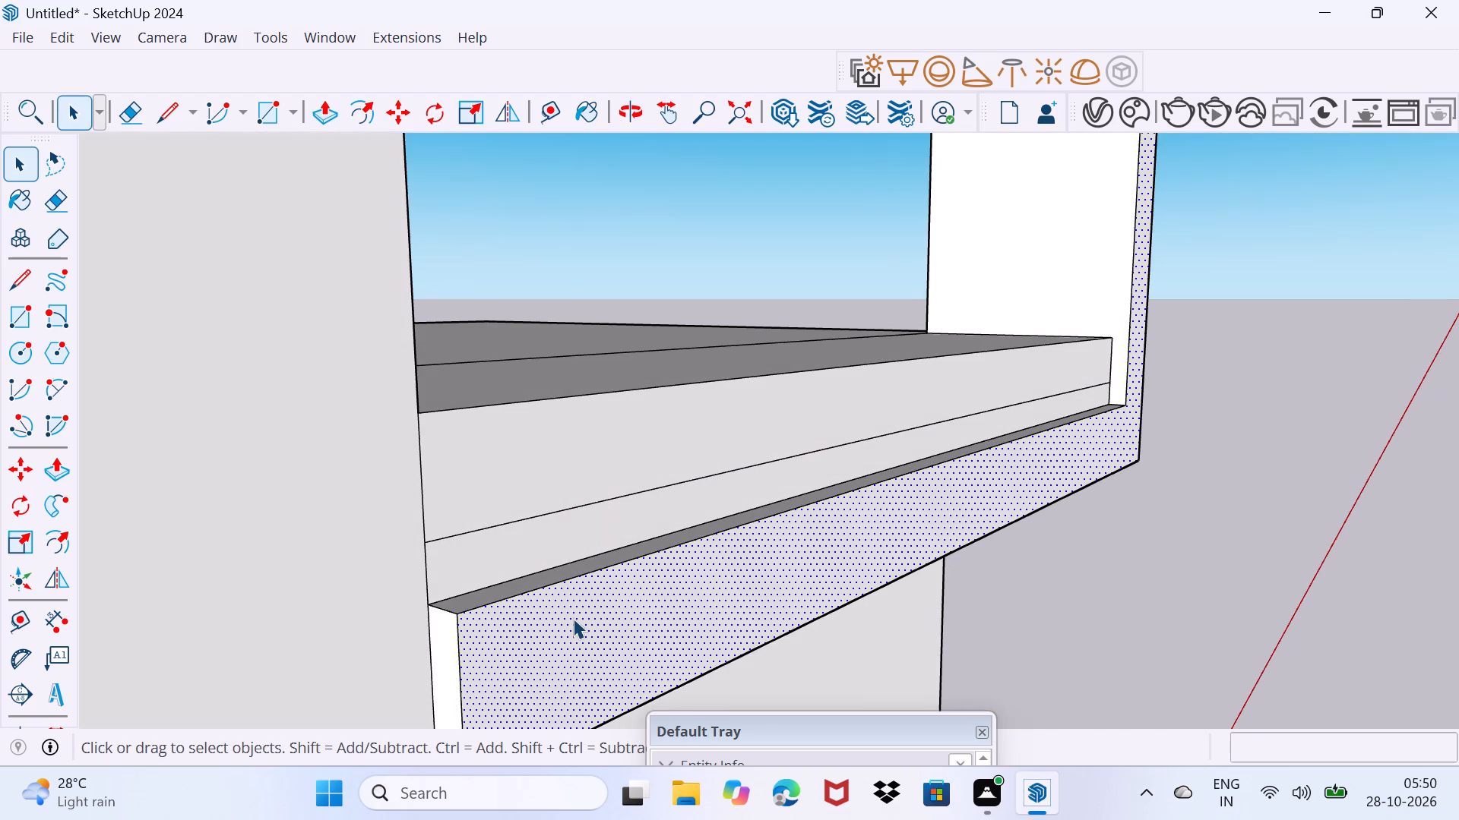
key(p)
click(573, 618)
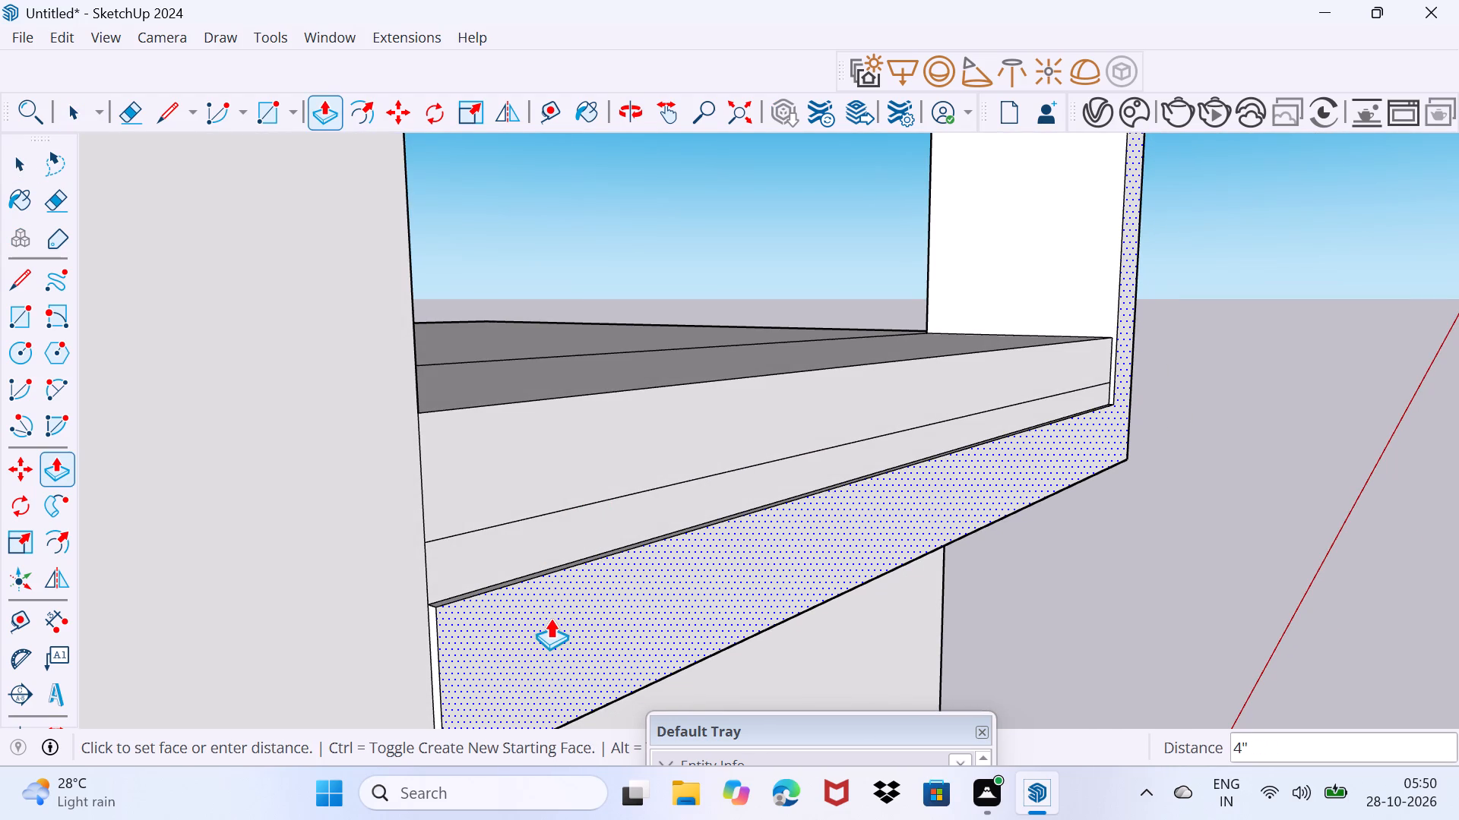
click(550, 618)
key(space)
drag(555, 601, 628, 535)
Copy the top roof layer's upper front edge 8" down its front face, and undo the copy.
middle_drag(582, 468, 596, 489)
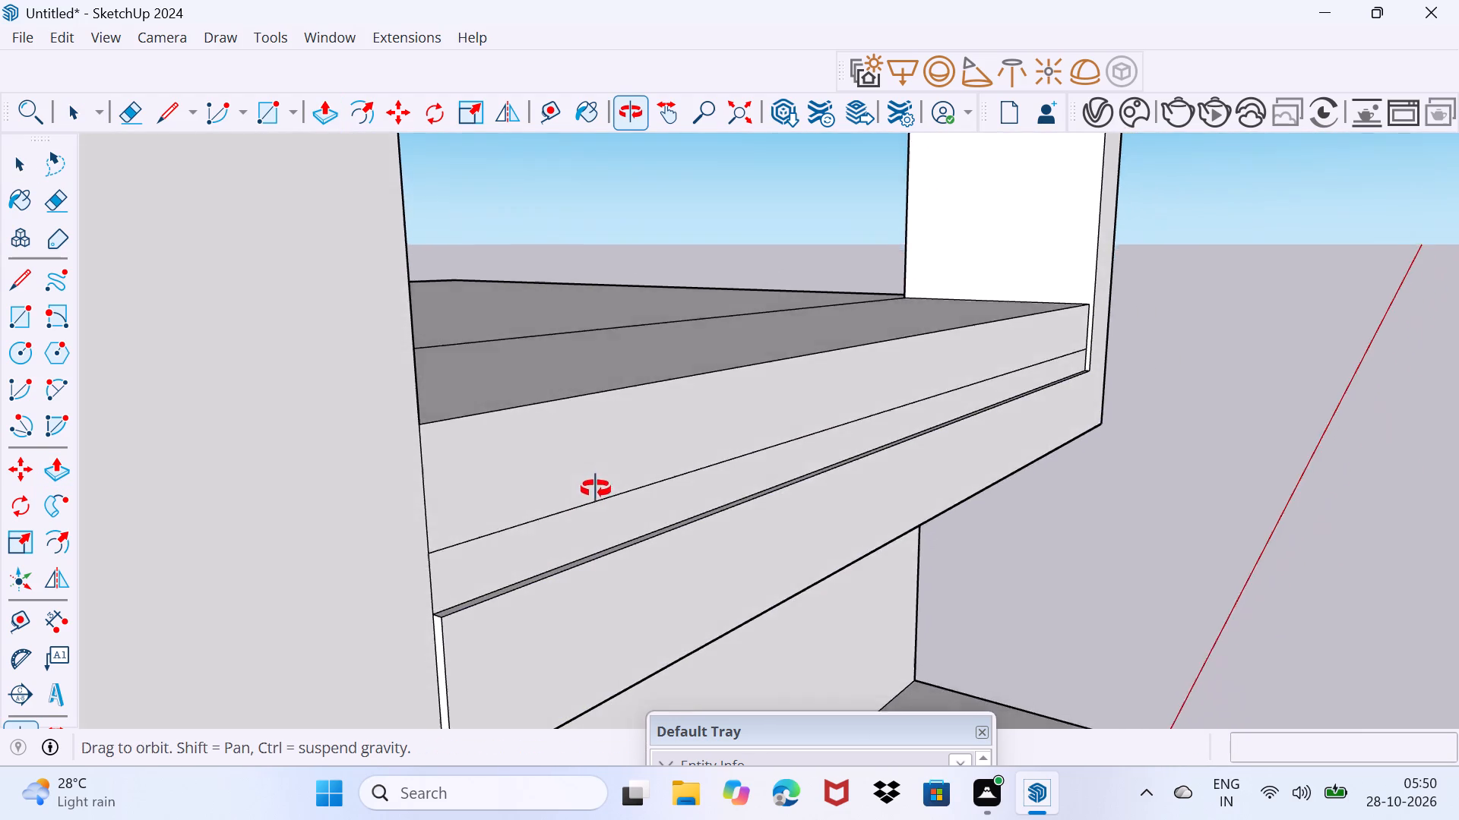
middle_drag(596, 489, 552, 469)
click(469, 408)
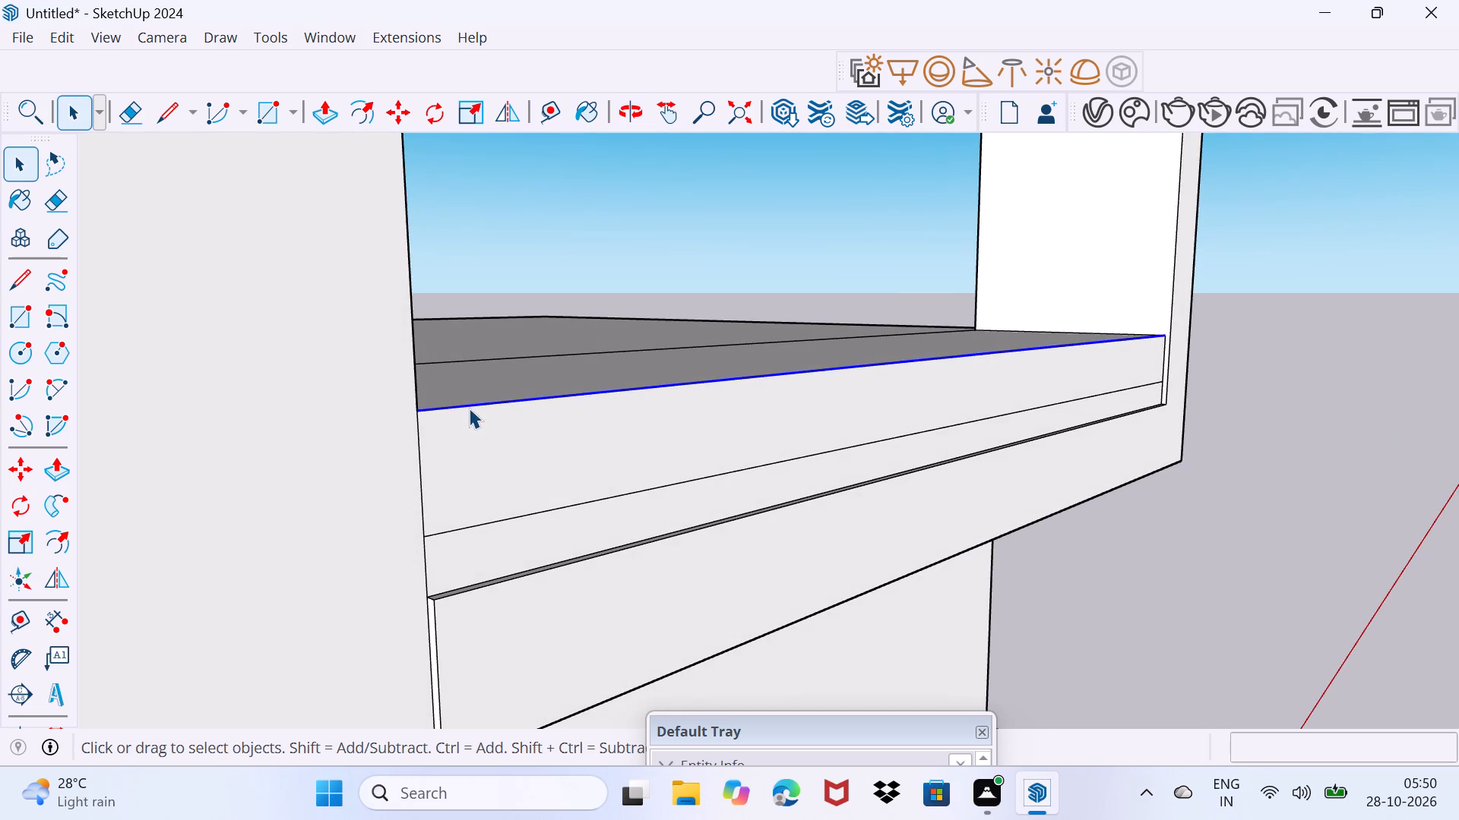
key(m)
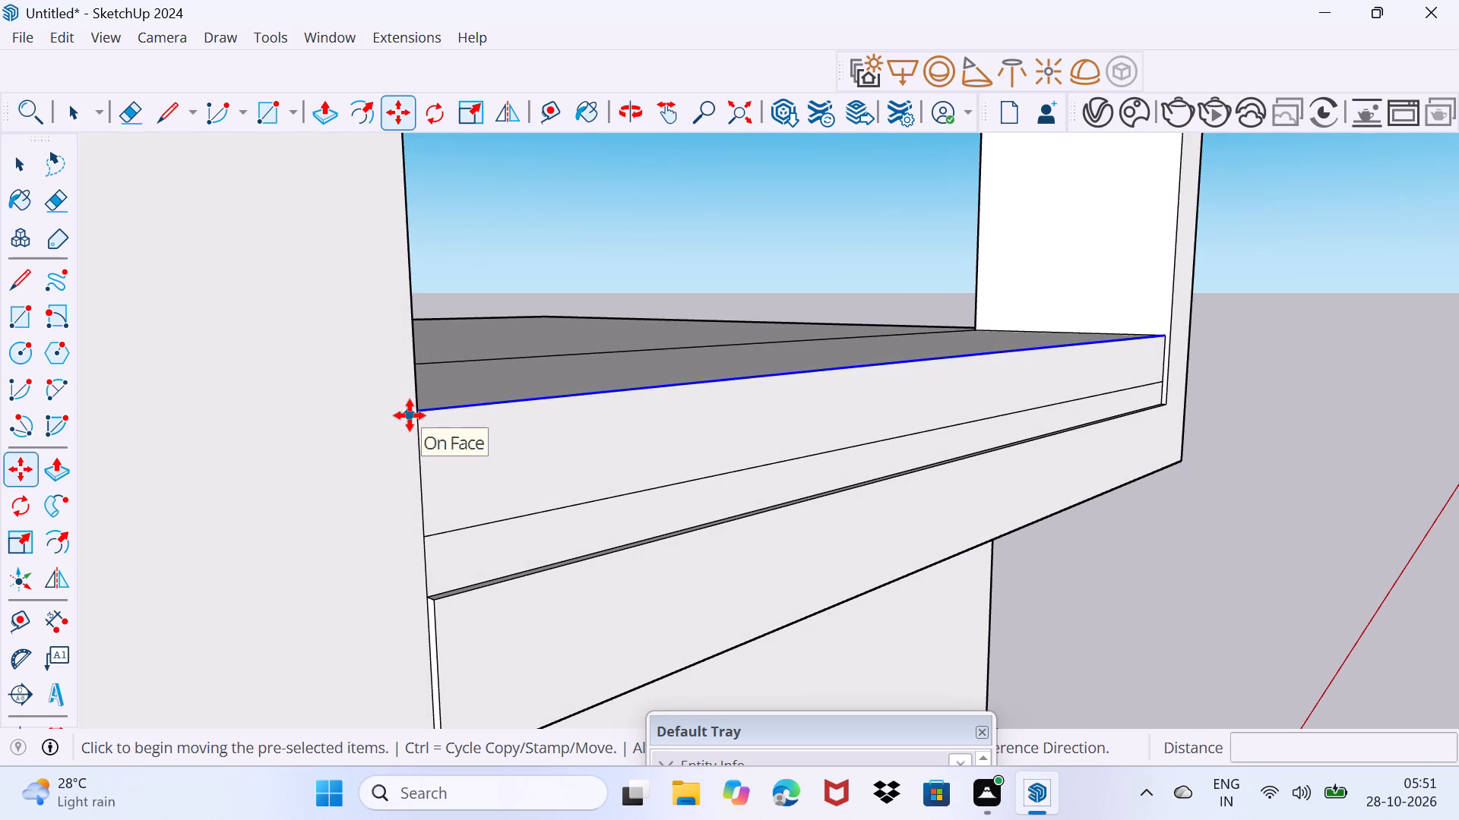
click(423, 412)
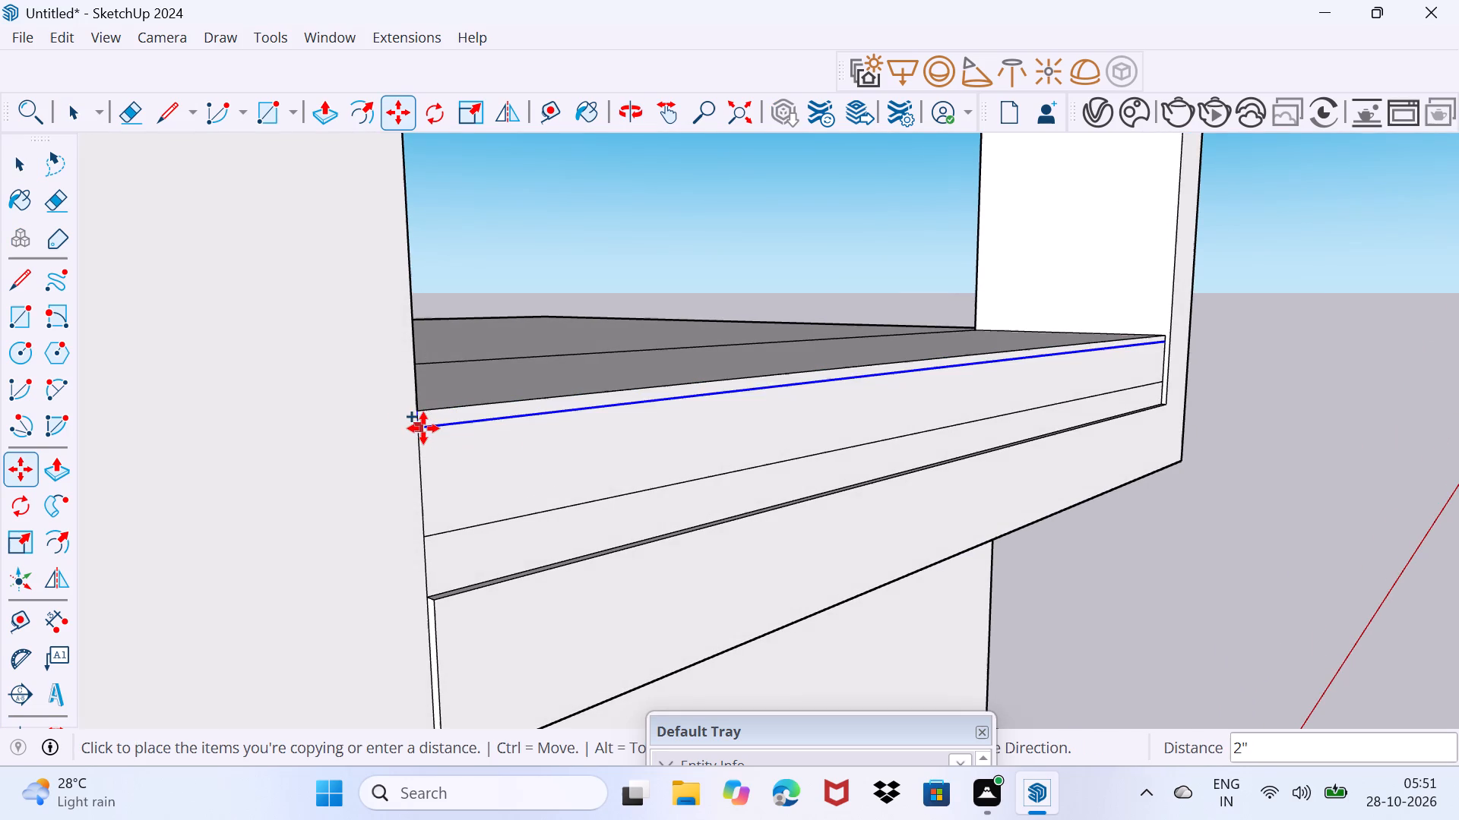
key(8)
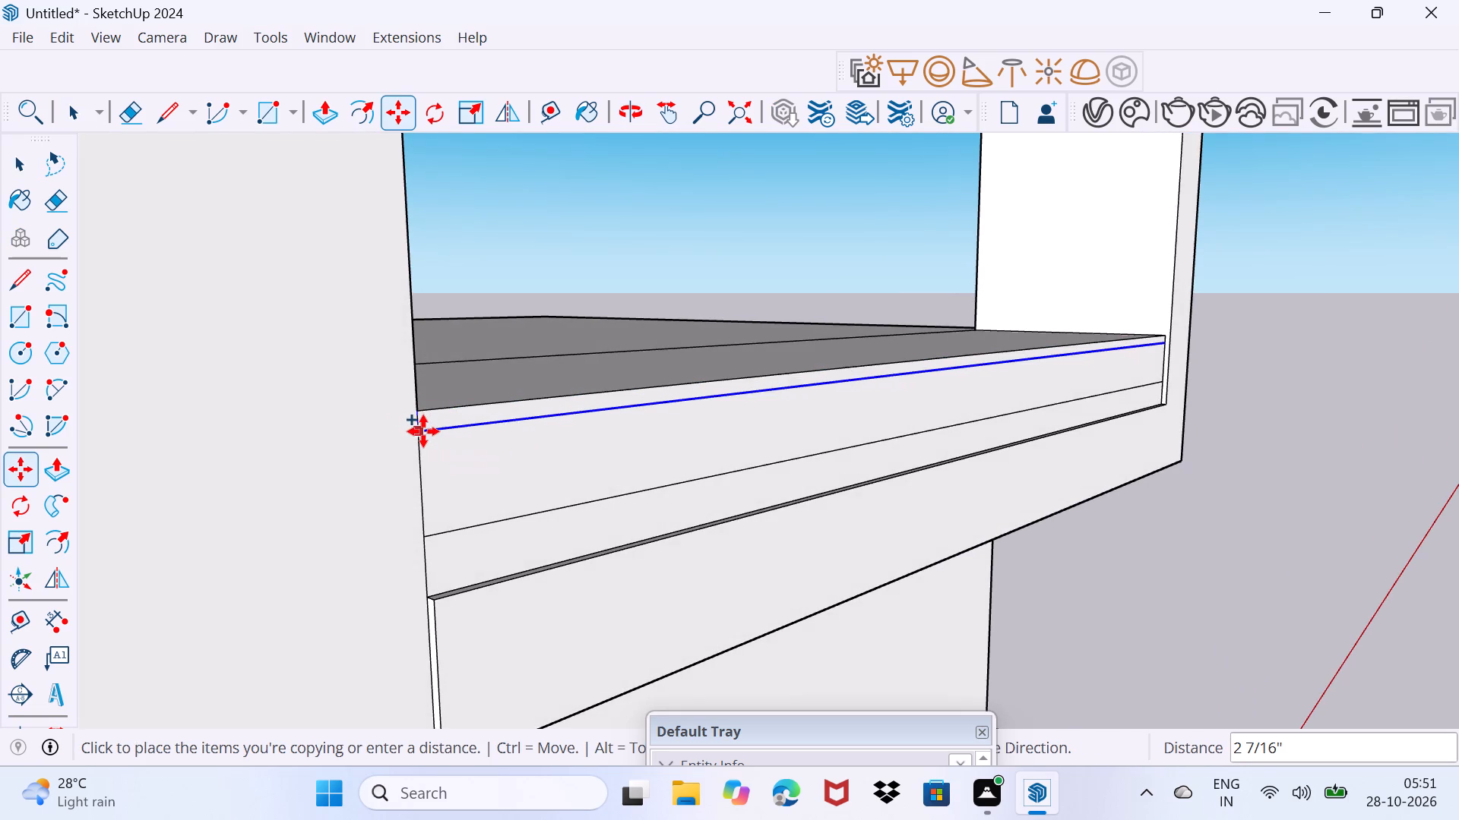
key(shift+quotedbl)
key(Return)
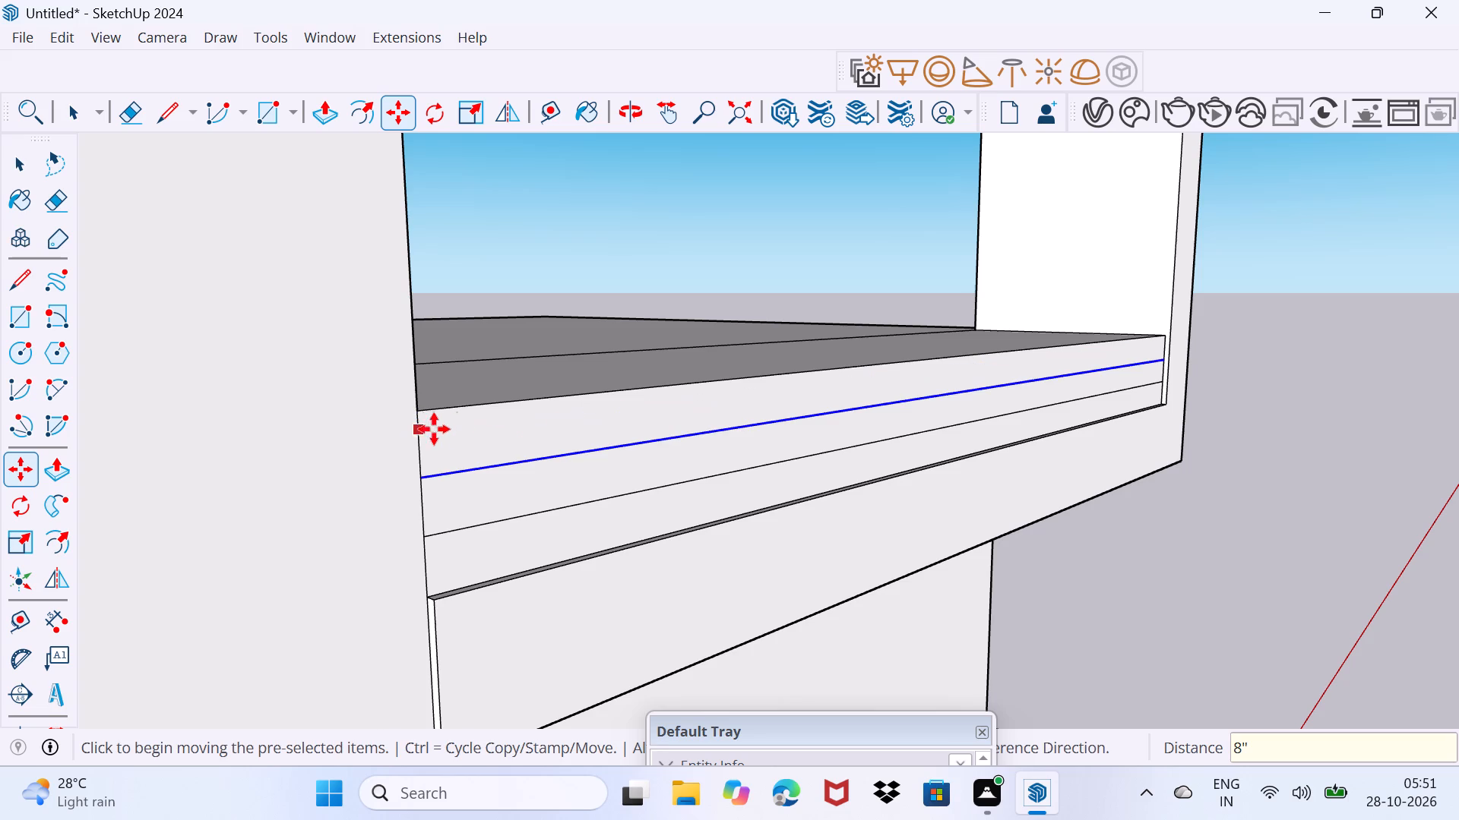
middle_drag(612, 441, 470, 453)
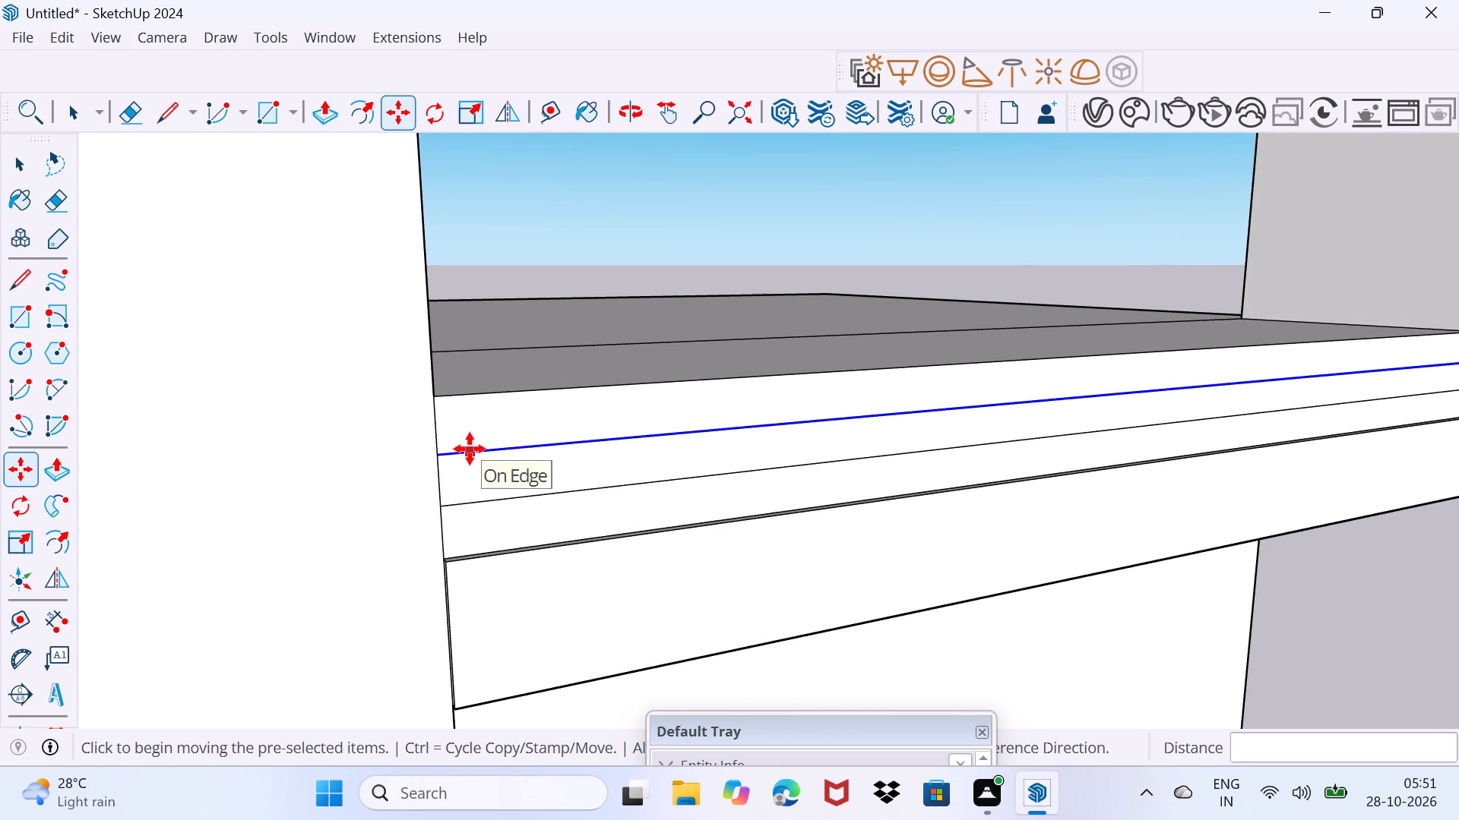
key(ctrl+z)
Copy the top roof layer's upper front edge about 3 3/8" down its front face.
click(448, 401)
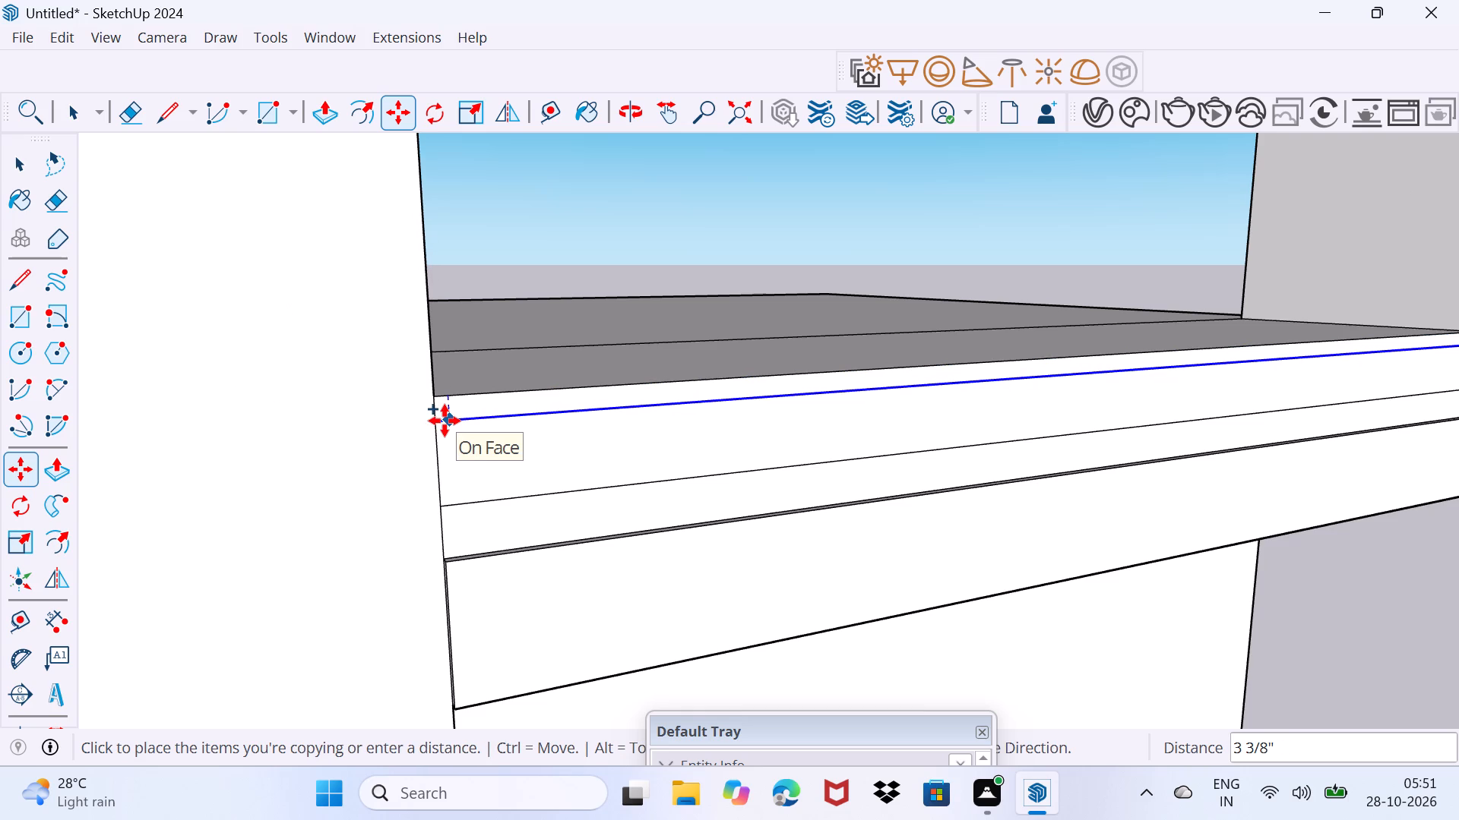
click(445, 421)
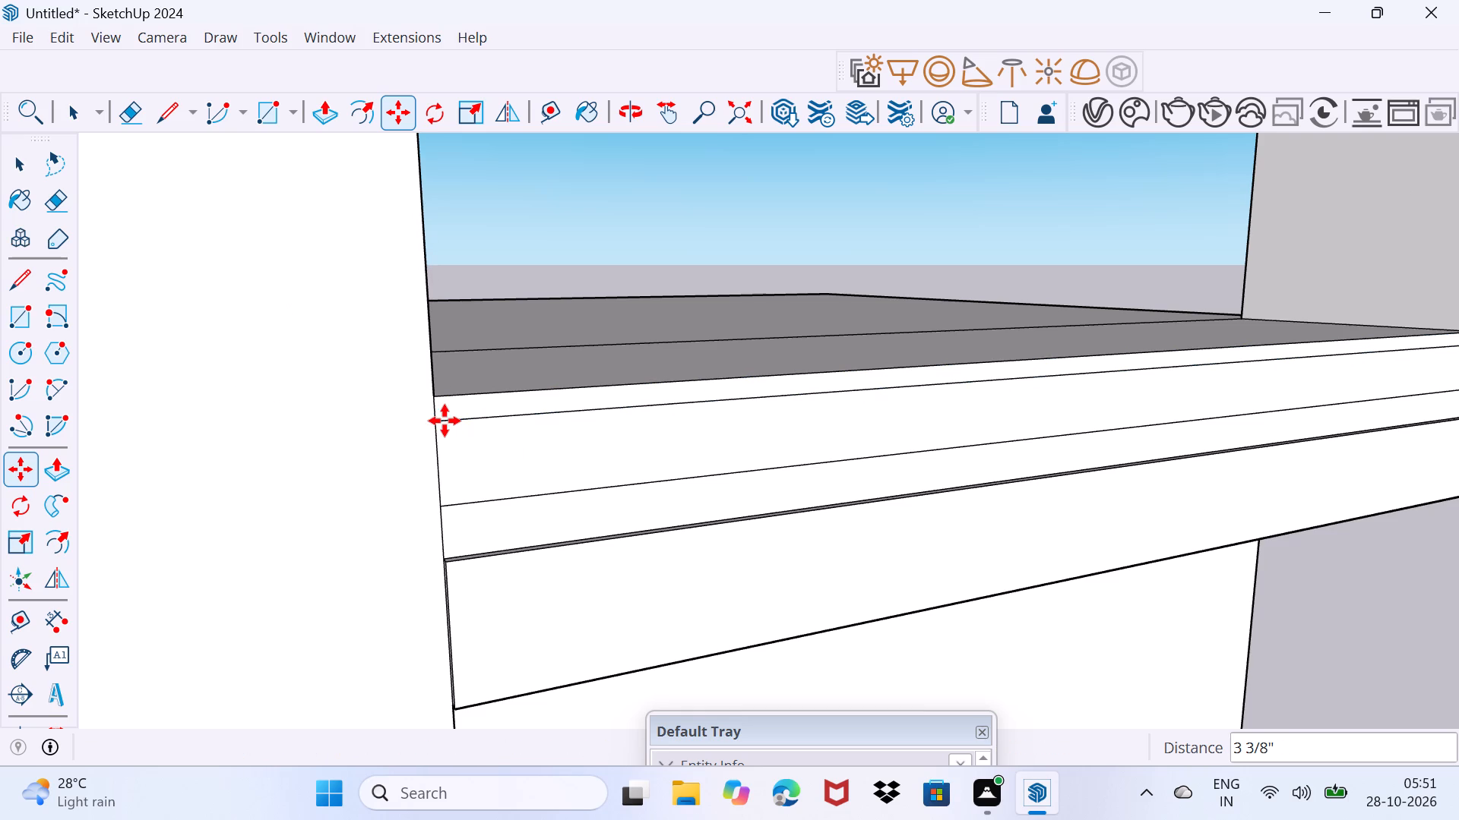
Push/Pull the narrow band along the top of the roof layer's front face outward 0.9".
key(space)
click(463, 411)
key(p)
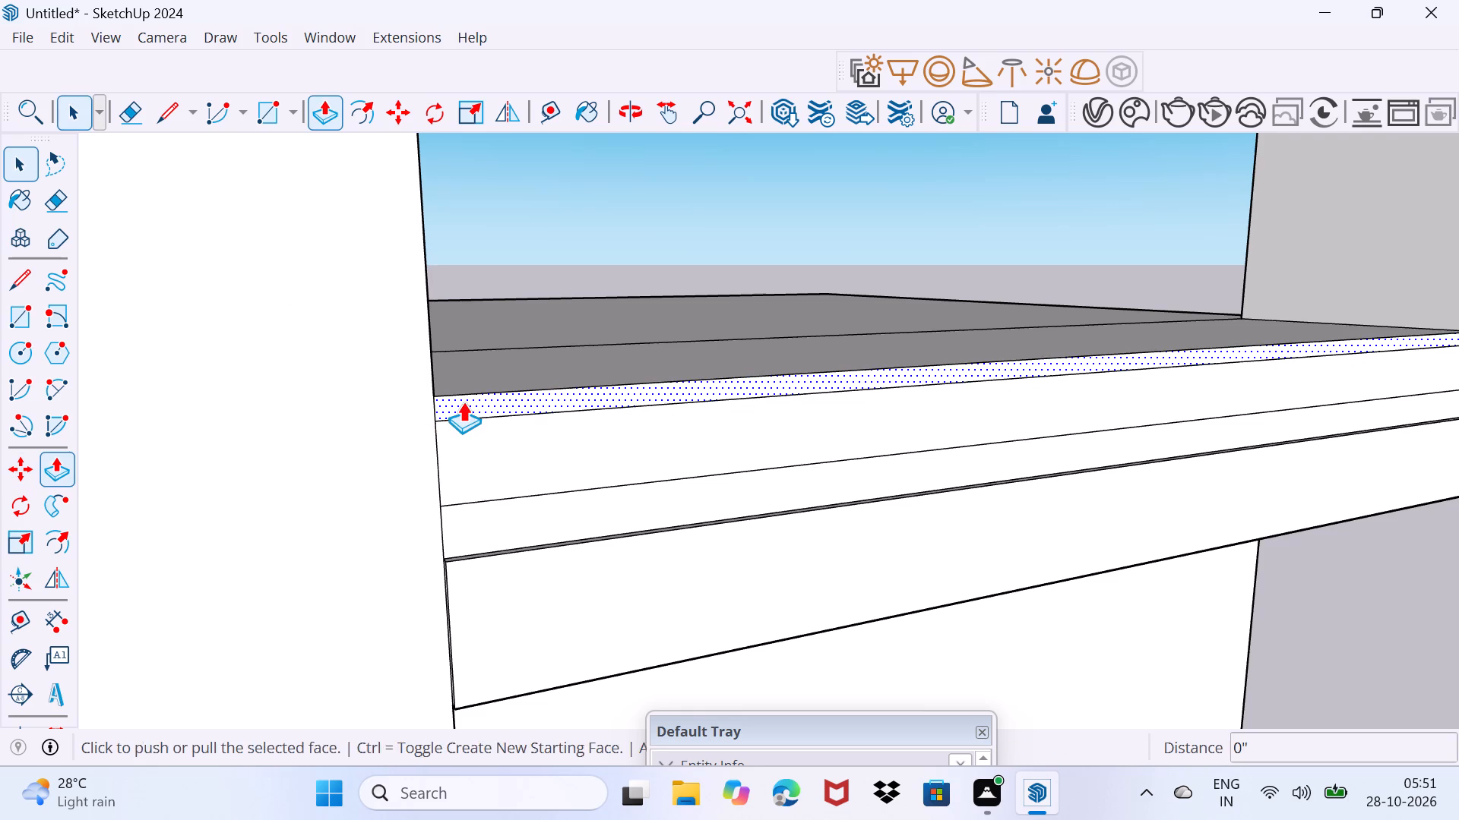
click(463, 402)
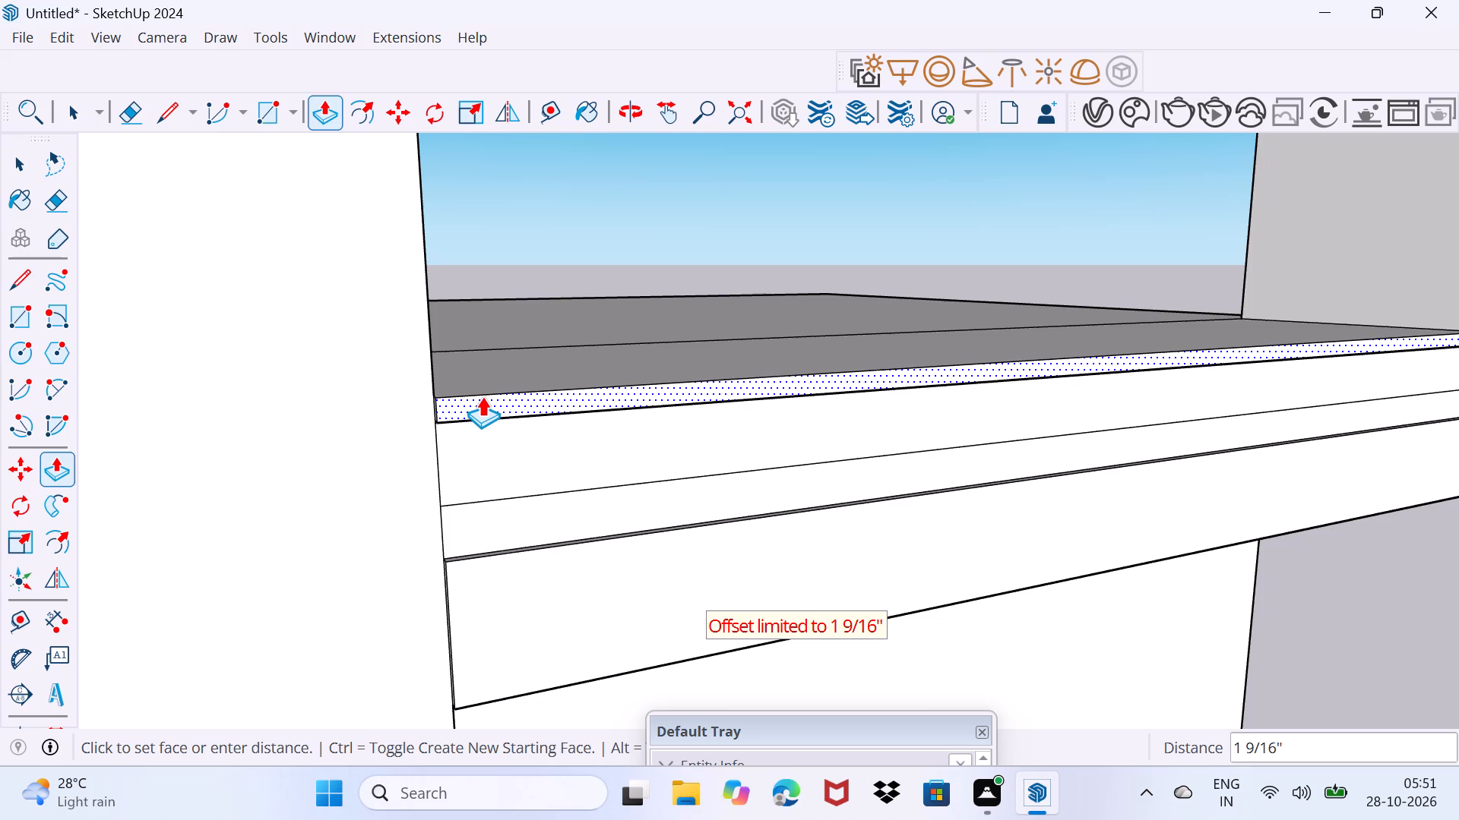
key(0)
text(.9")
key(Return)
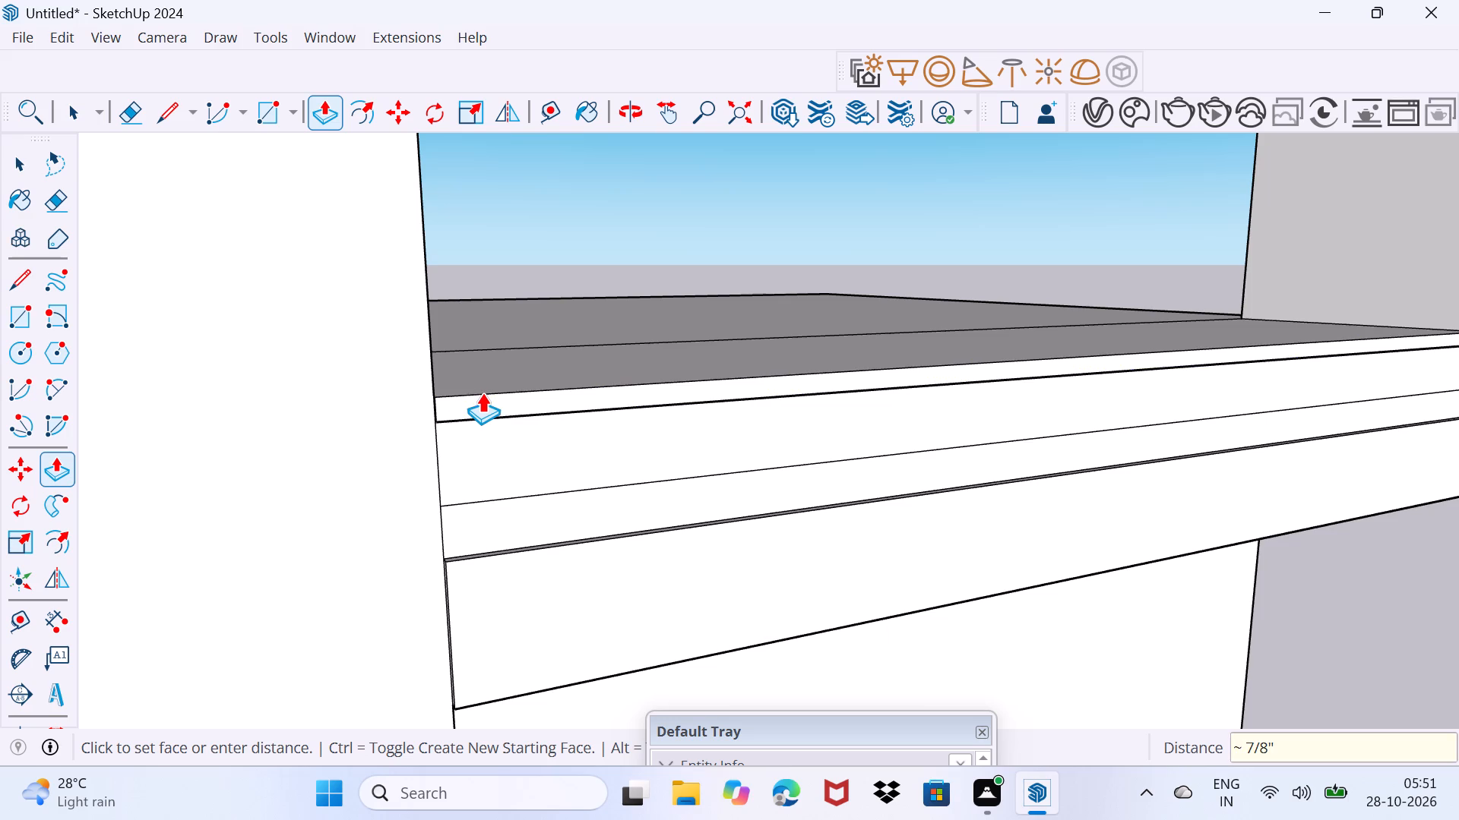
middle_drag(434, 423, 625, 402)
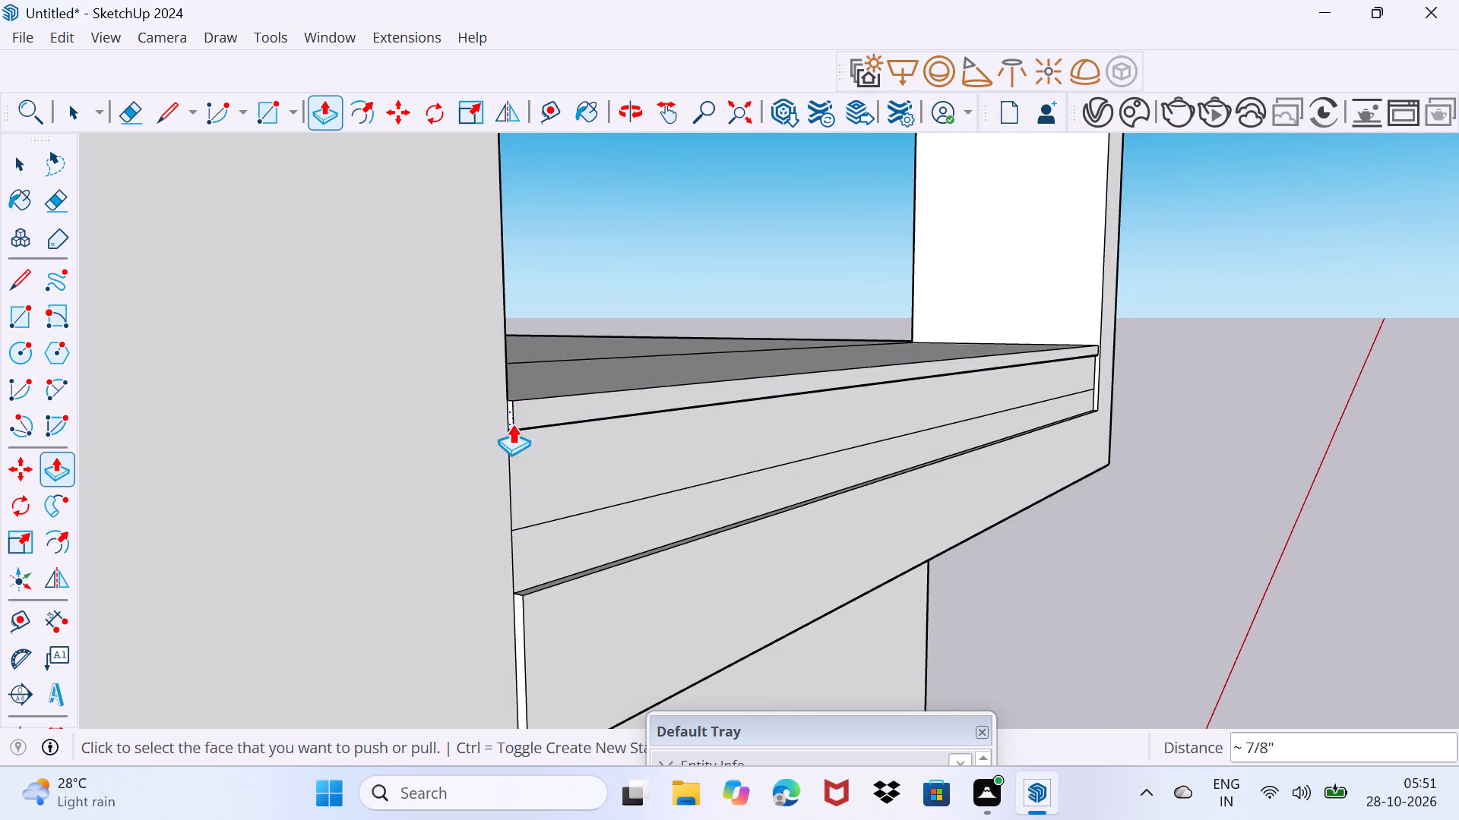
key(space)
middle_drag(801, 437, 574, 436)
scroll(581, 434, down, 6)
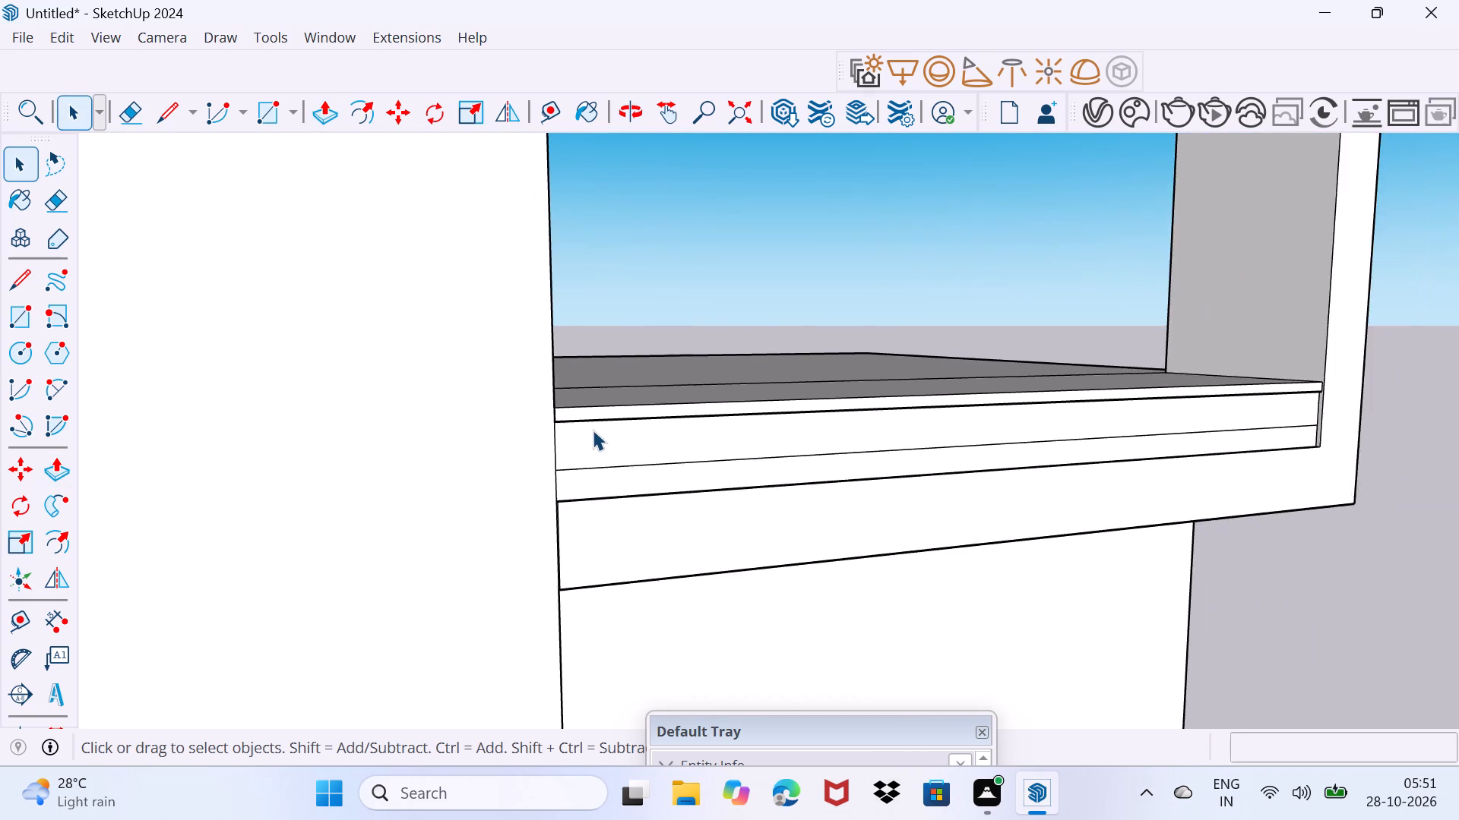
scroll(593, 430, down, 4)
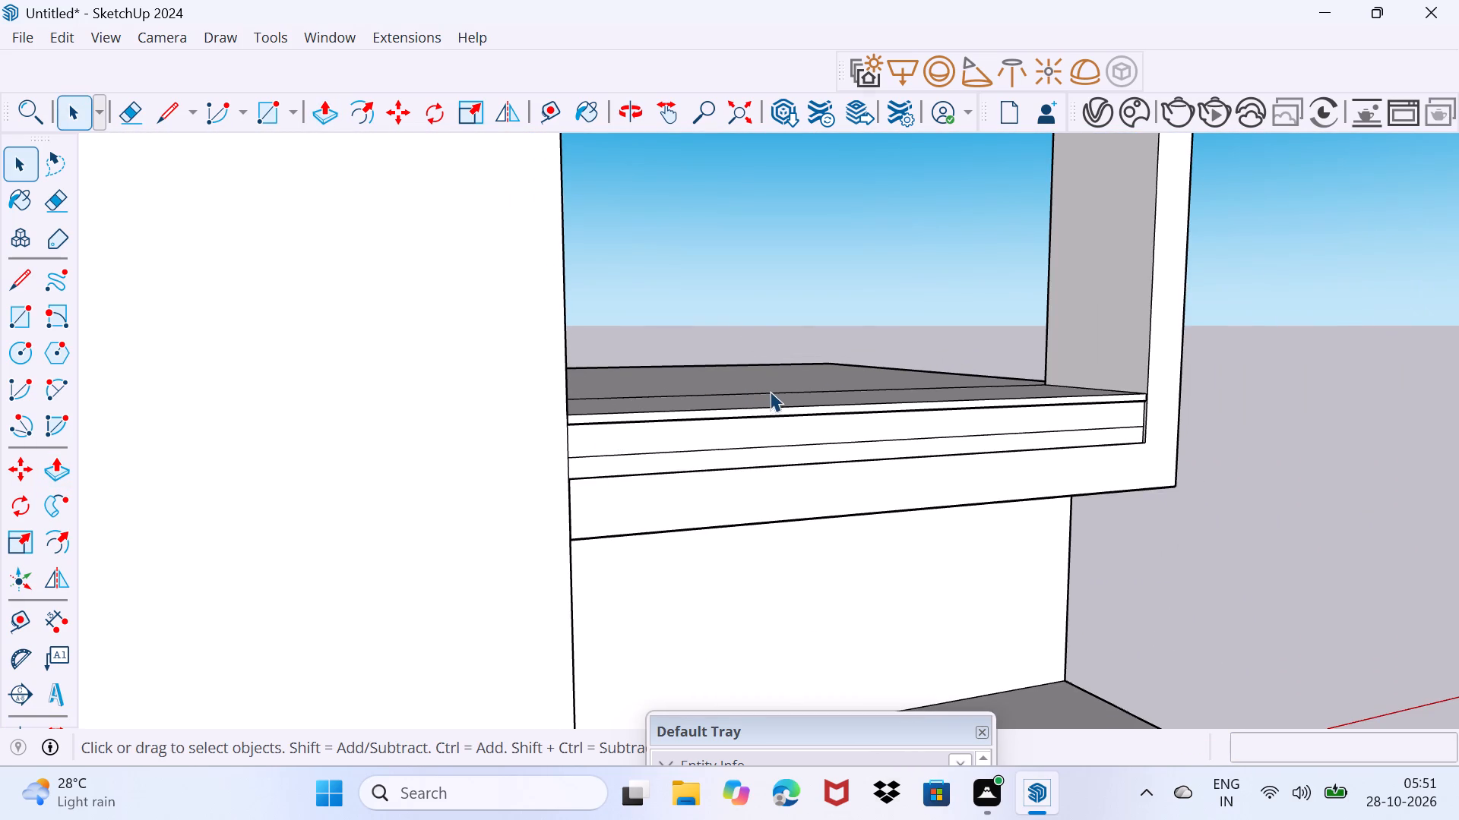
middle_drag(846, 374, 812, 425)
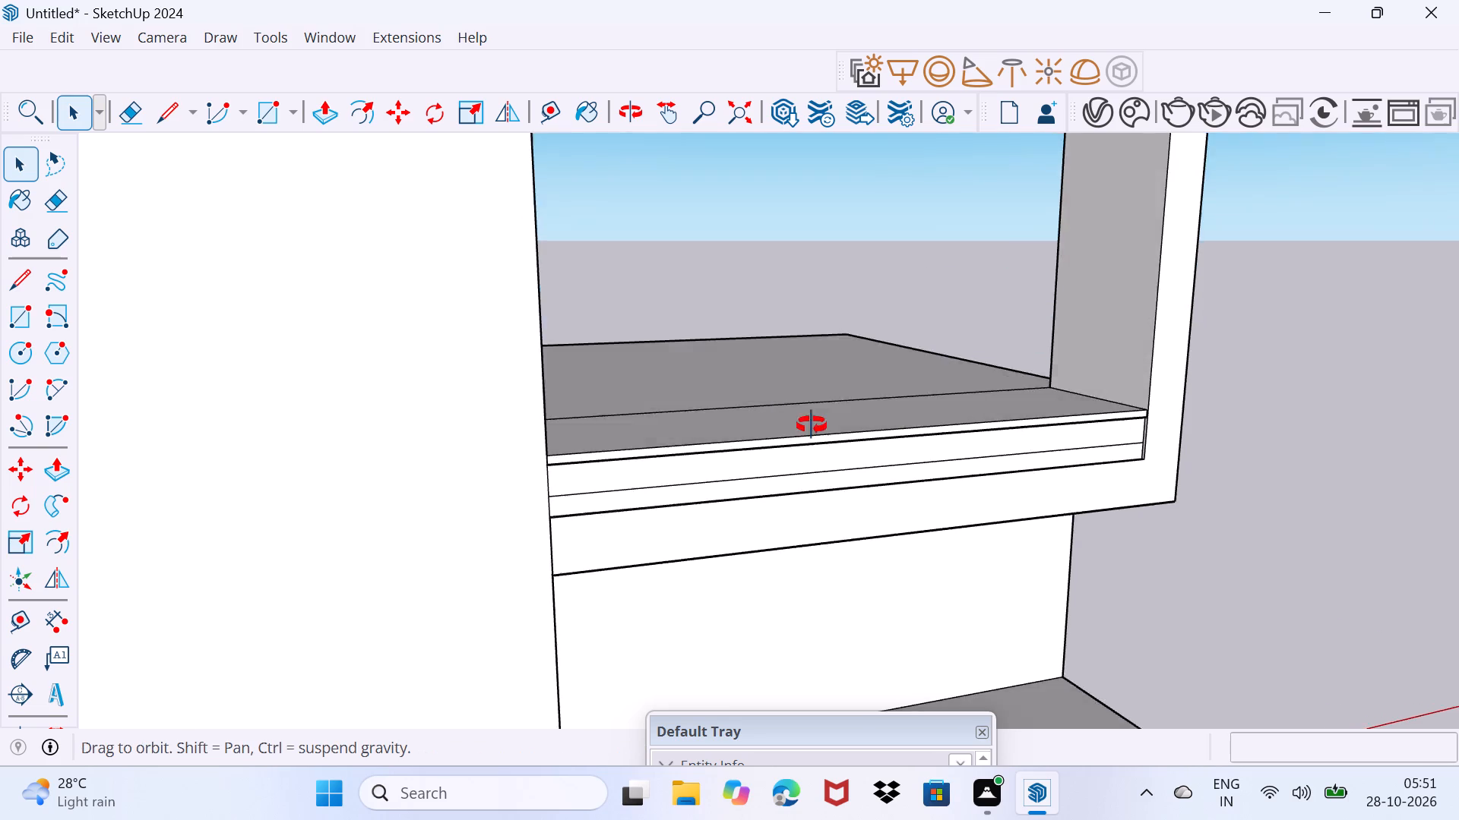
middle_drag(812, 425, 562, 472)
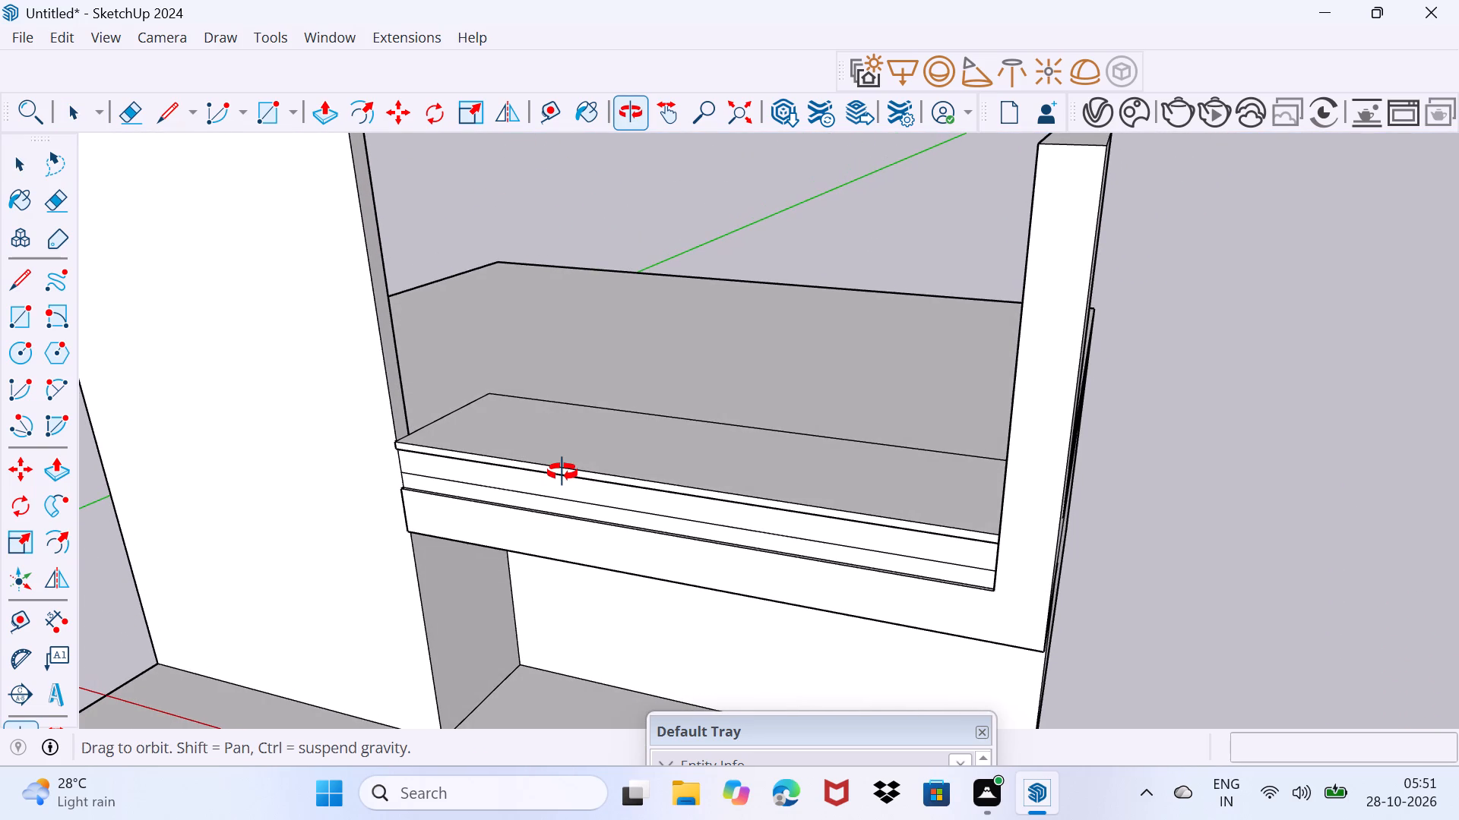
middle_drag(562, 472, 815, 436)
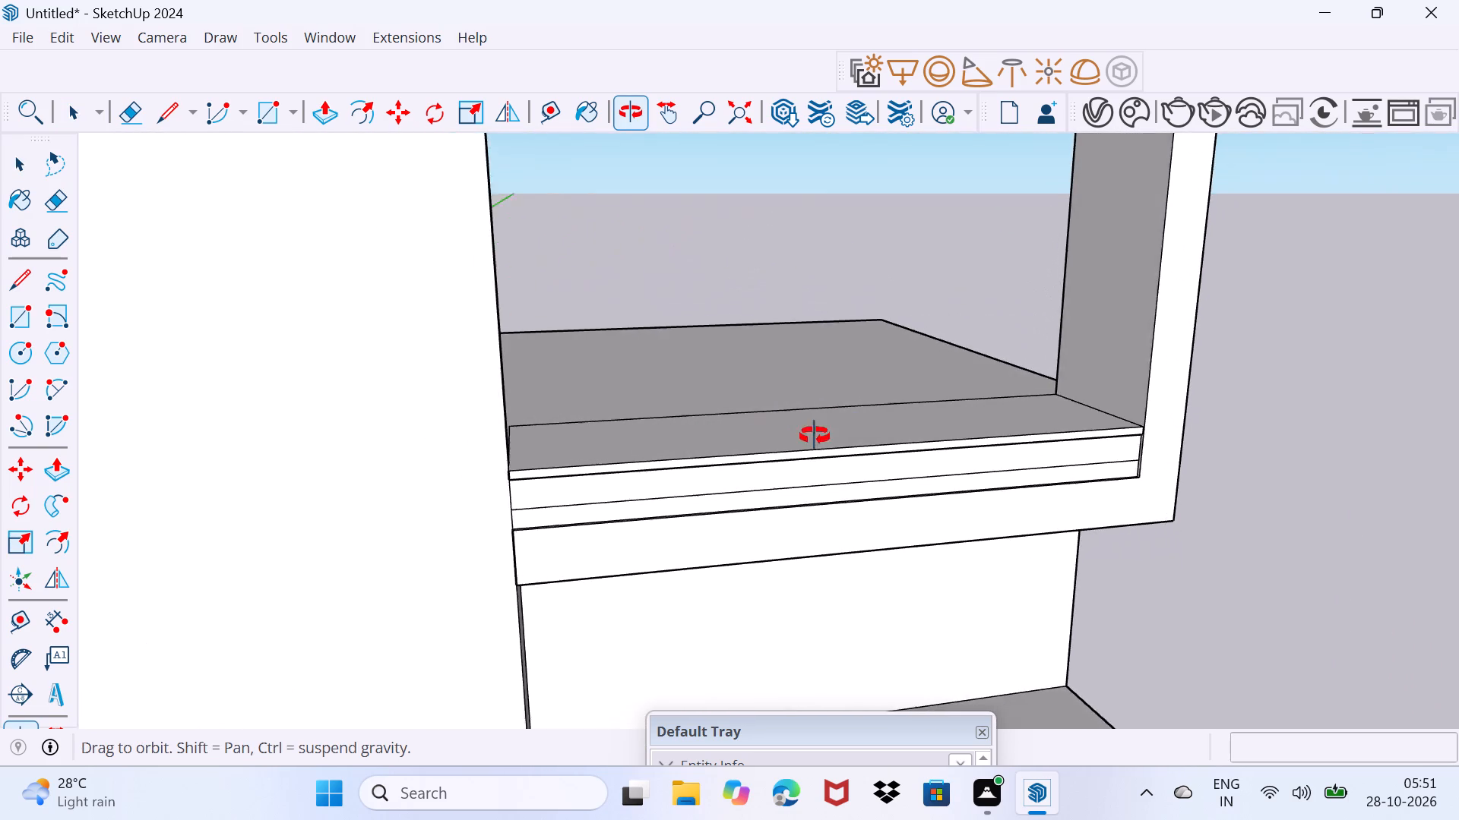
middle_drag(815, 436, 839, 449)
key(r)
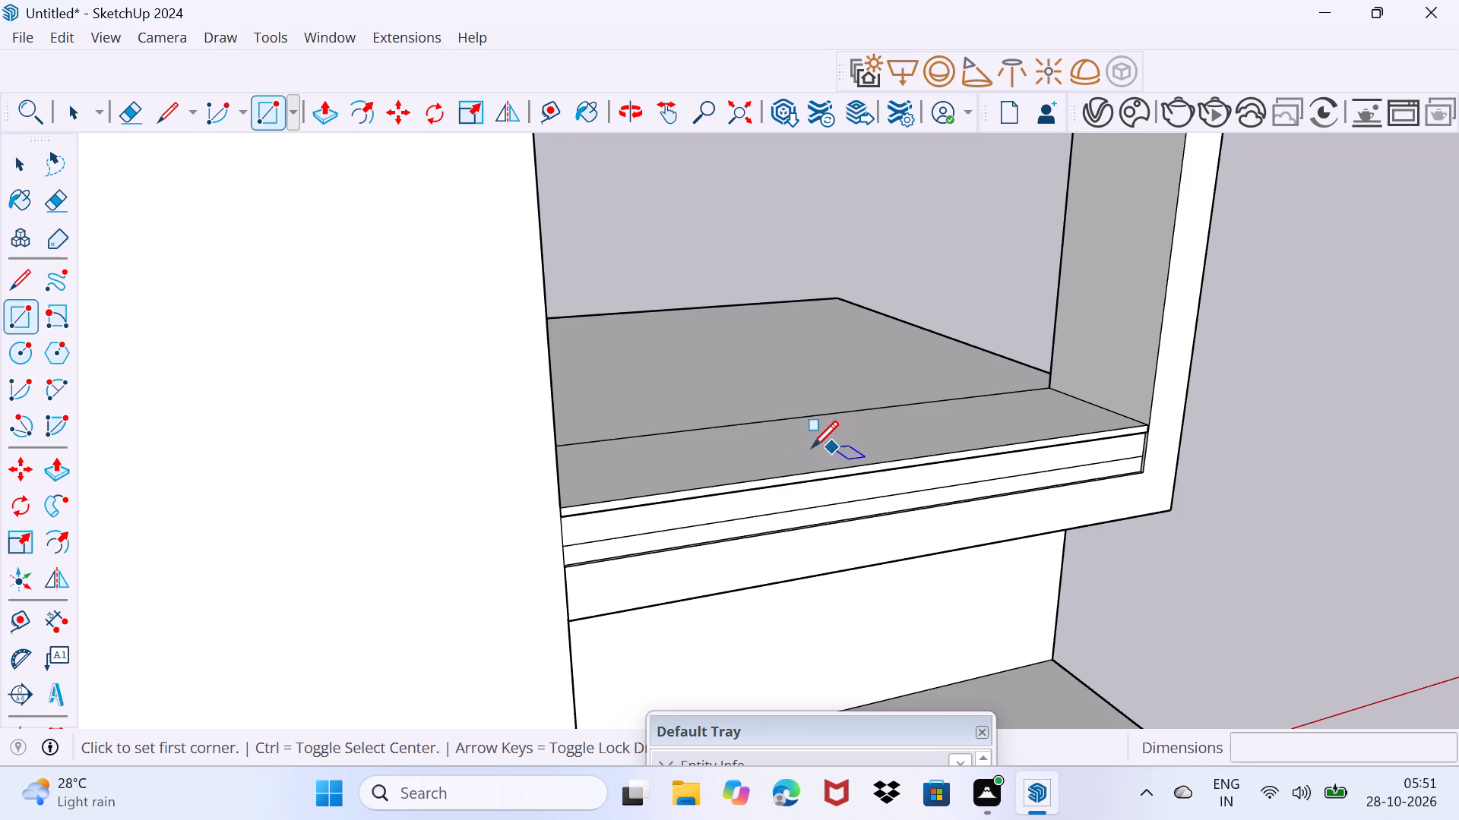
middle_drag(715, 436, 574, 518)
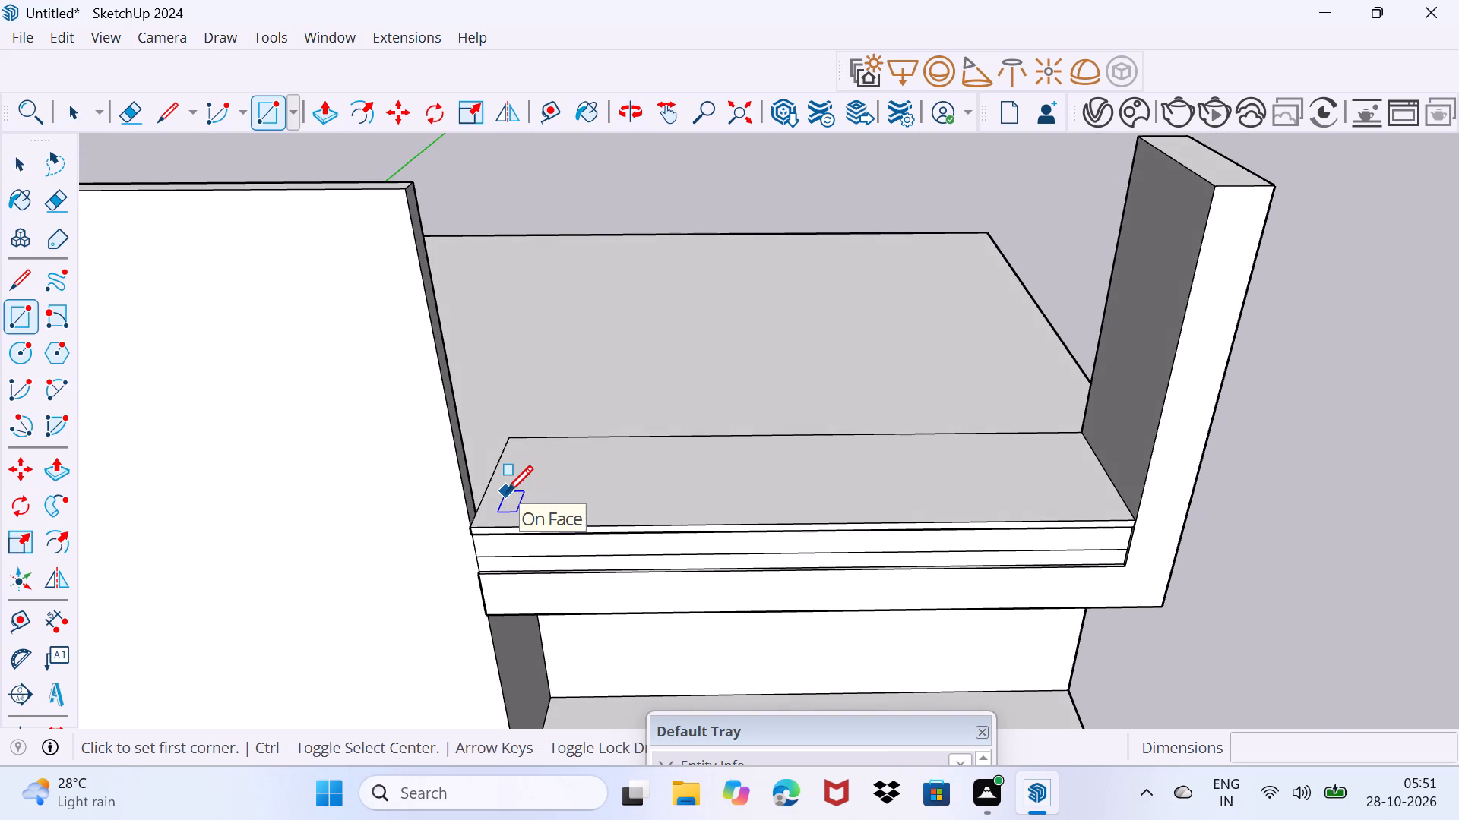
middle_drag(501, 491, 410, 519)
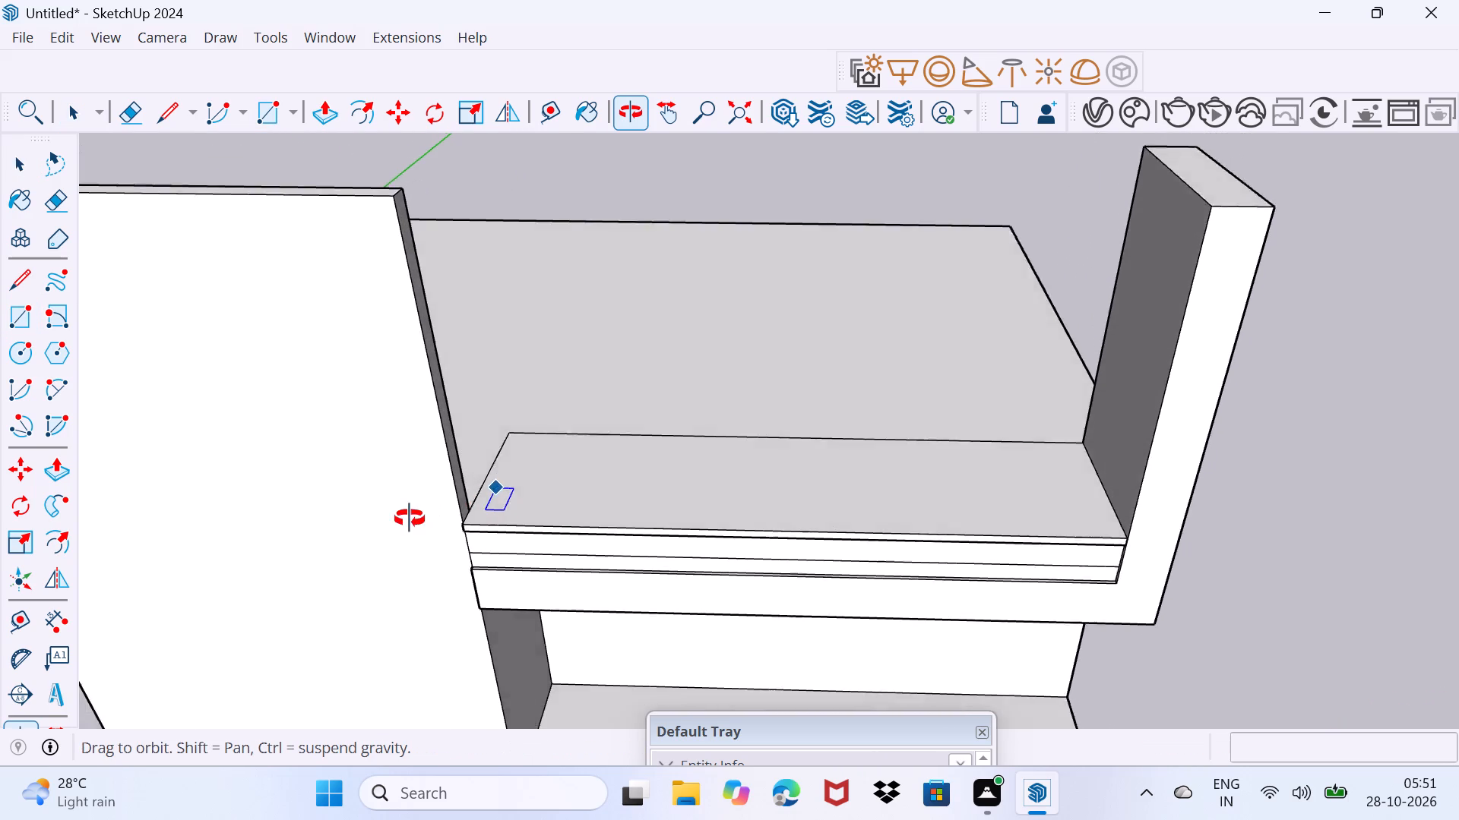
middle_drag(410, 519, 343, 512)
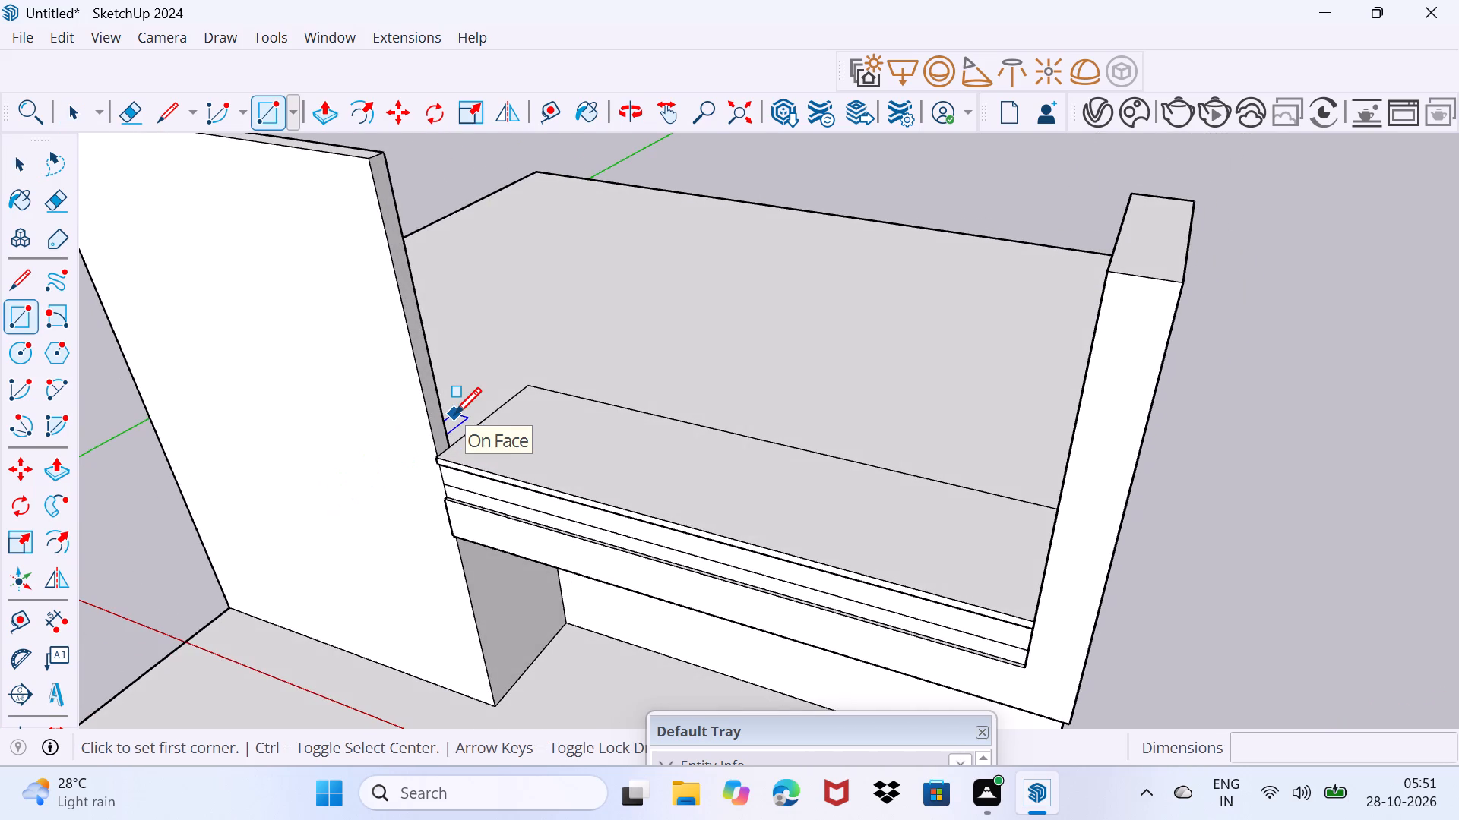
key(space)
Push/Pull the back face of the tall front wall 5' 1 1/8" back to the corner of the canopy outline on the roof.
middle_drag(514, 371, 36, 337)
click(626, 208)
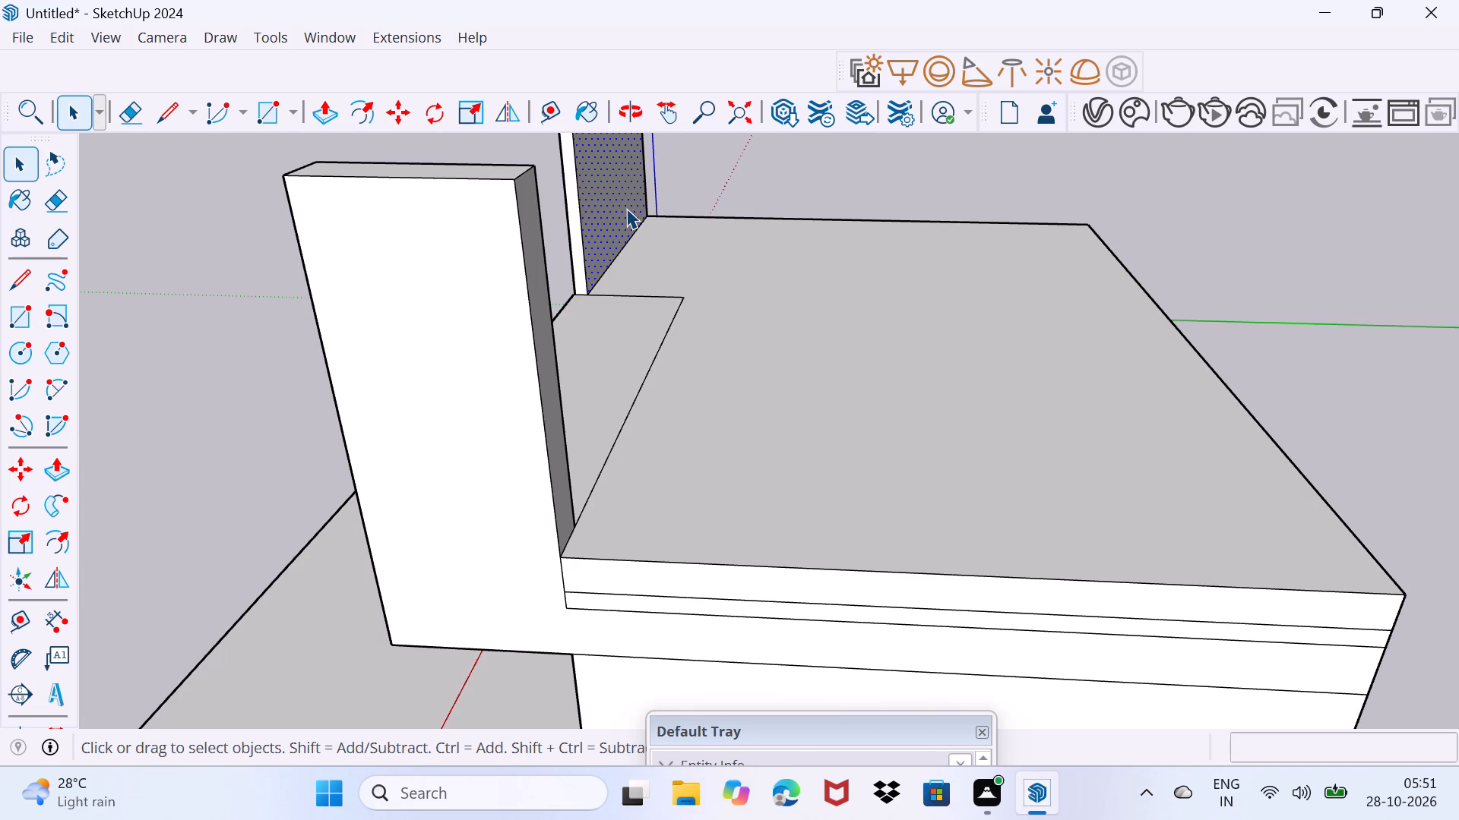
key(p)
click(626, 208)
click(682, 292)
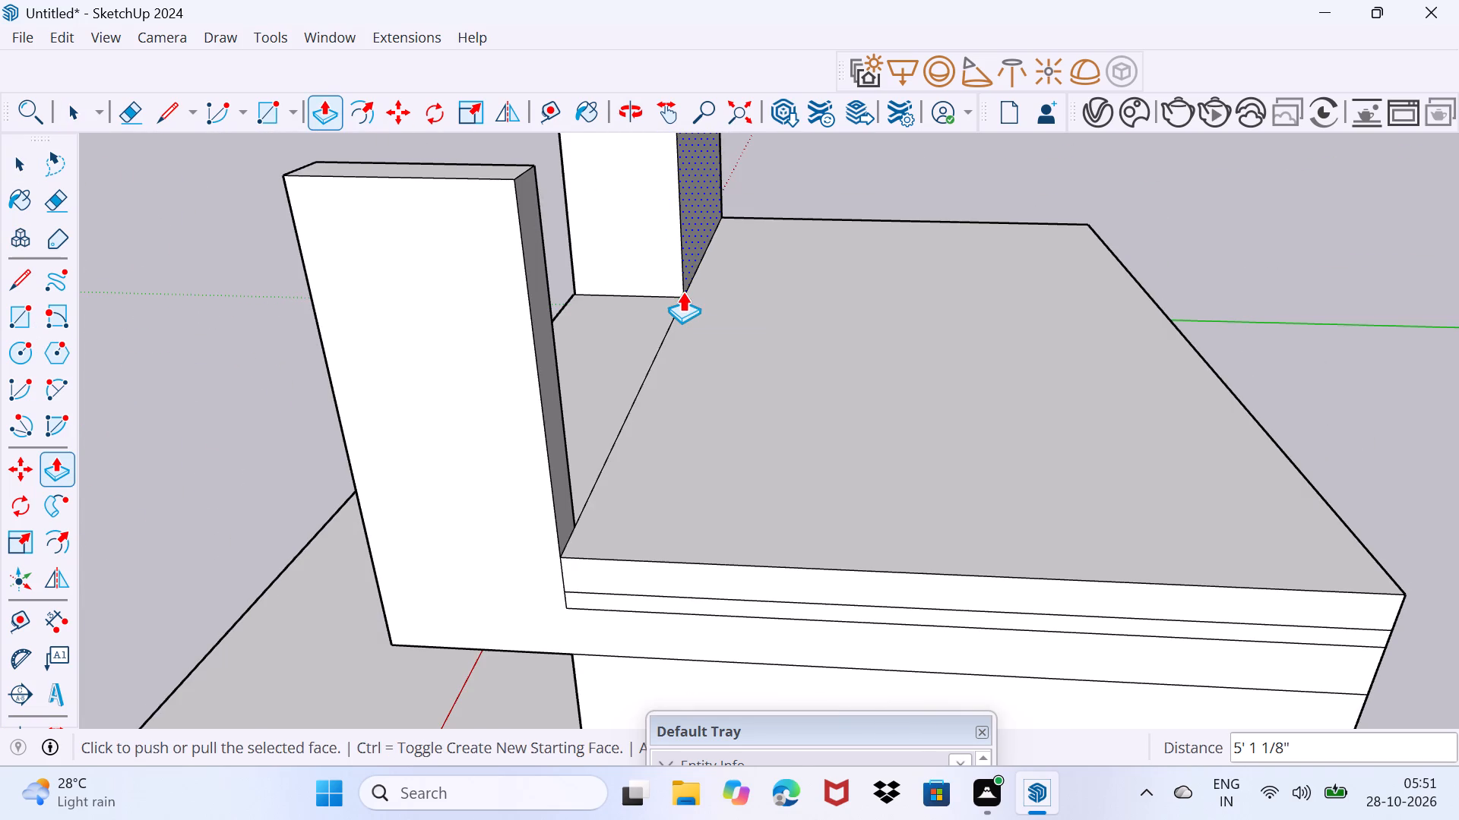
key(space)
Draw an 11' 2 3/16" vertical line down the tall wall's end face, from its top edge's midpoint to the roof surface.
middle_drag(606, 295, 942, 283)
middle_drag(543, 281, 642, 292)
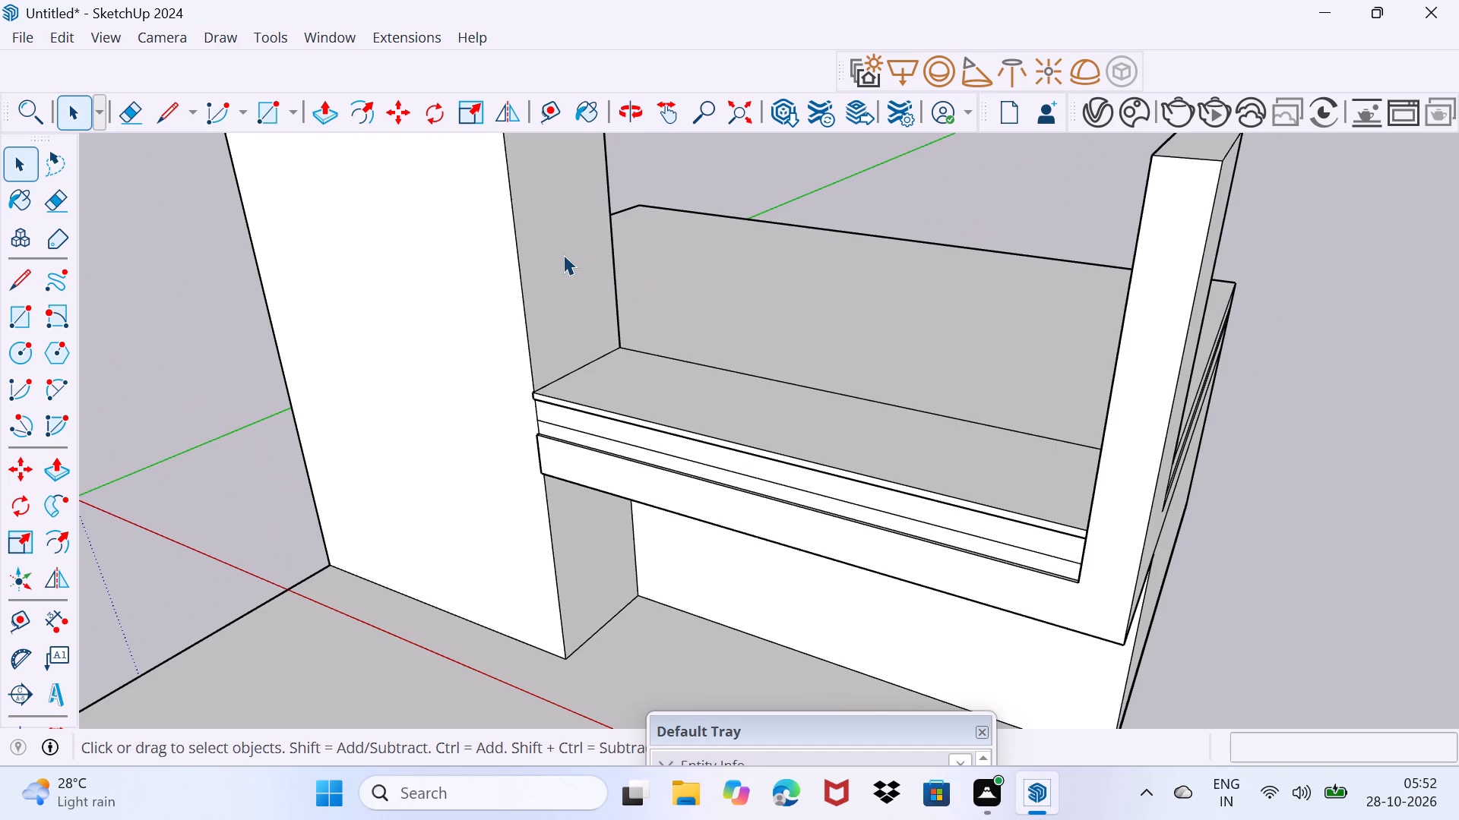
scroll(560, 253, down, 3)
key(l)
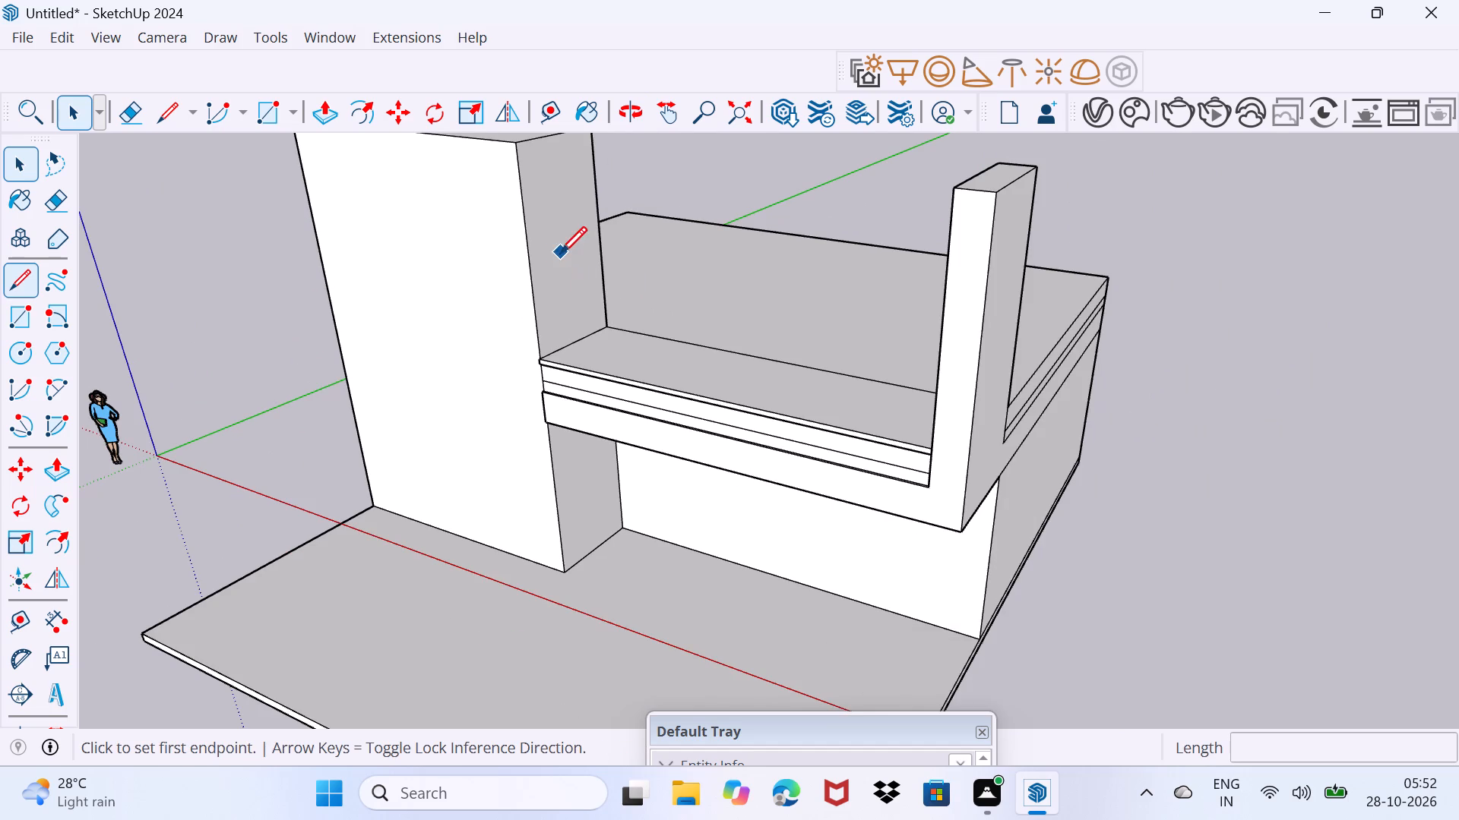
scroll(522, 205, down, 2)
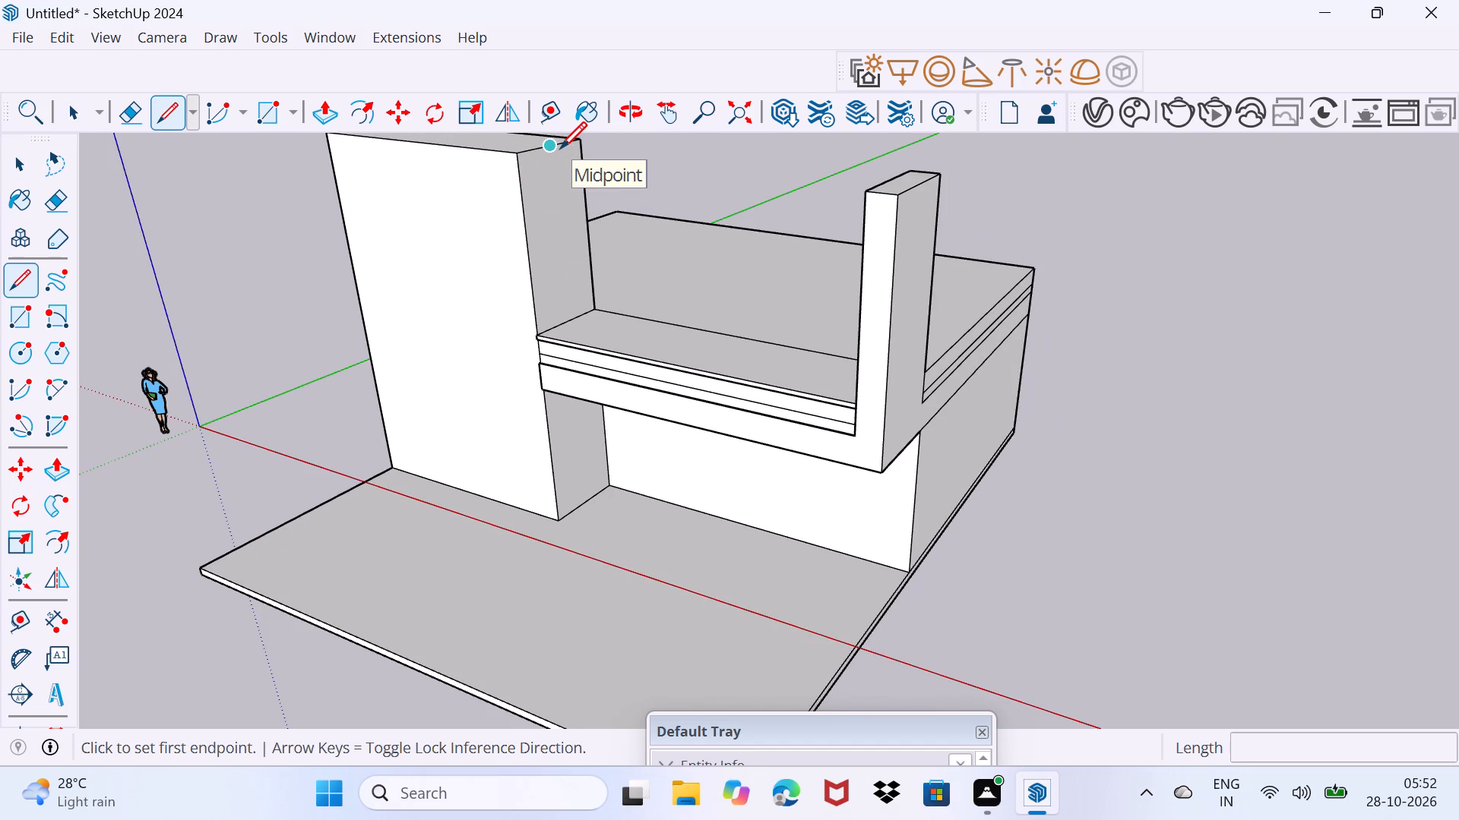
click(560, 148)
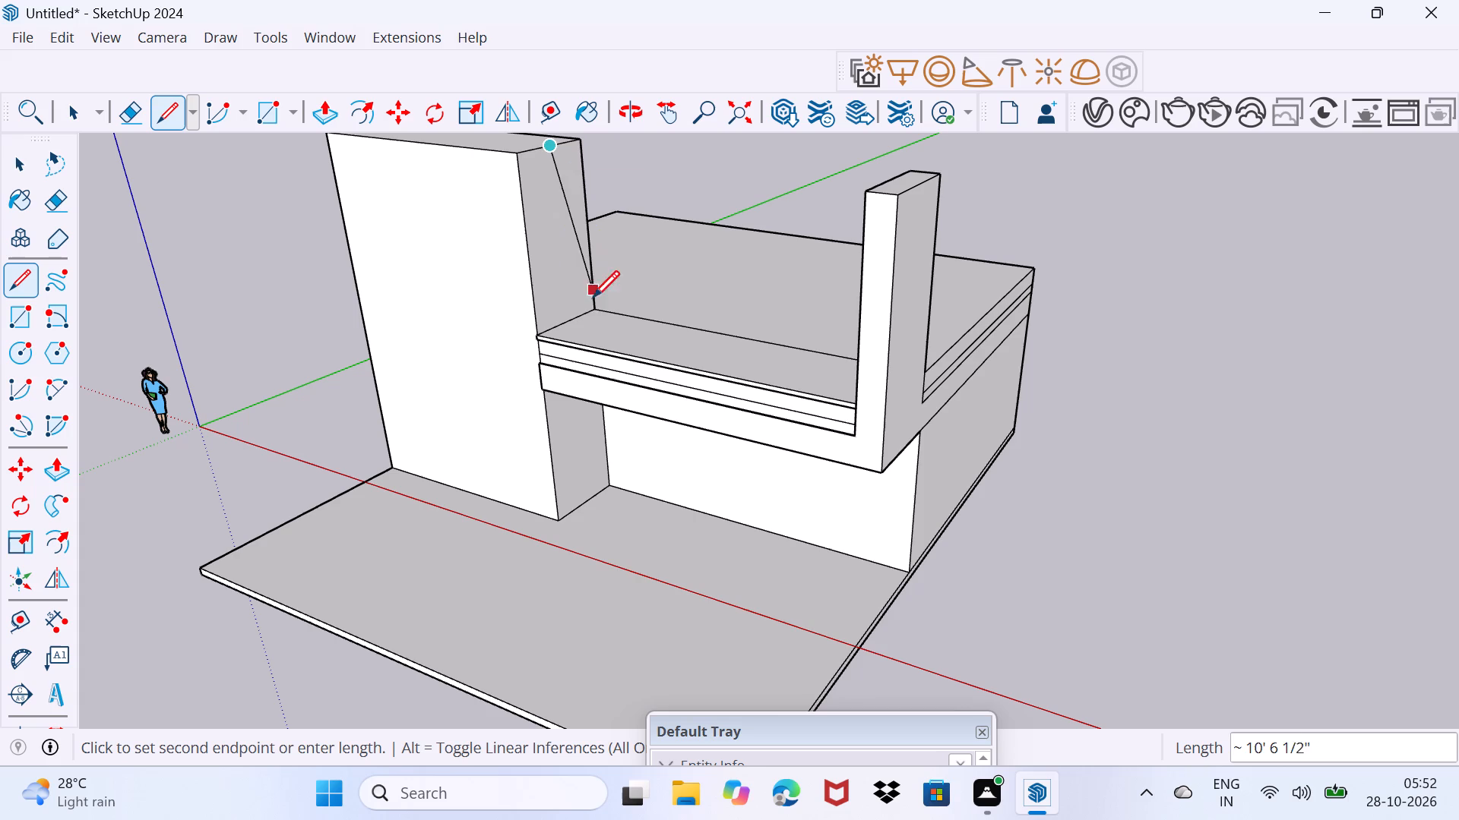
click(570, 321)
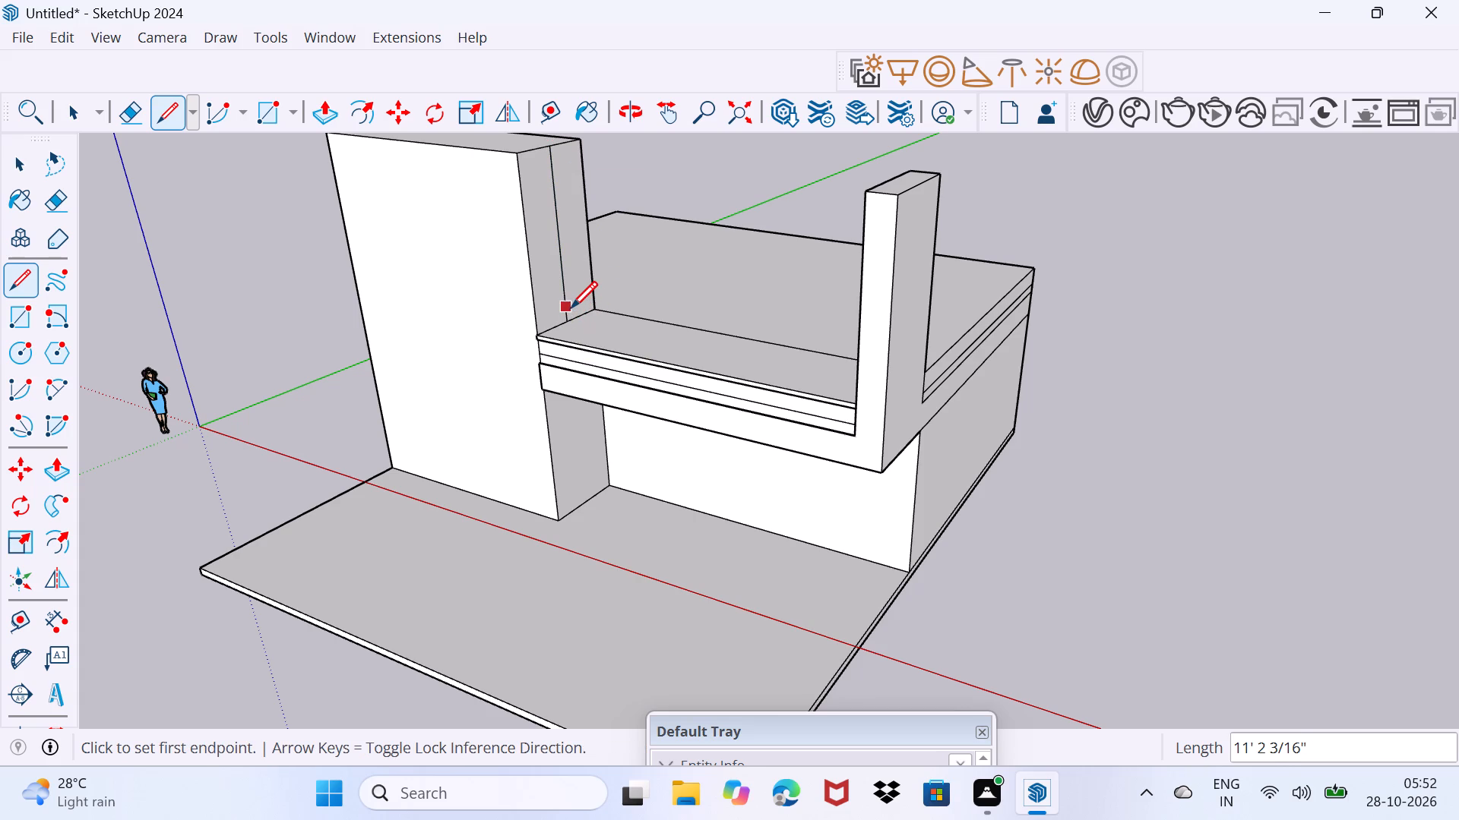
key(space)
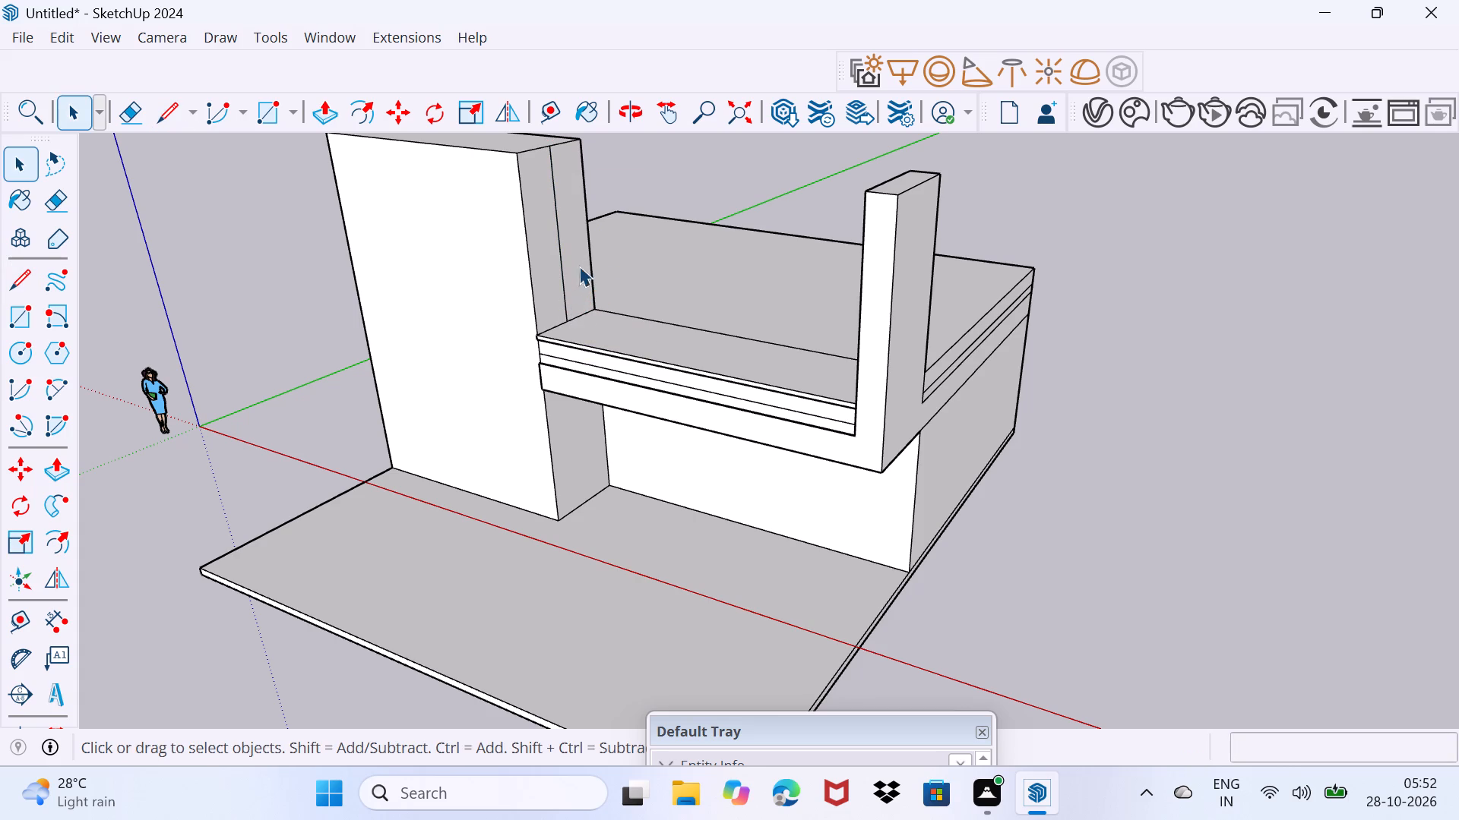
Push/Pull the rear half of the tall wall's end face outward about 4' along the roof.
key(p)
key(Escape)
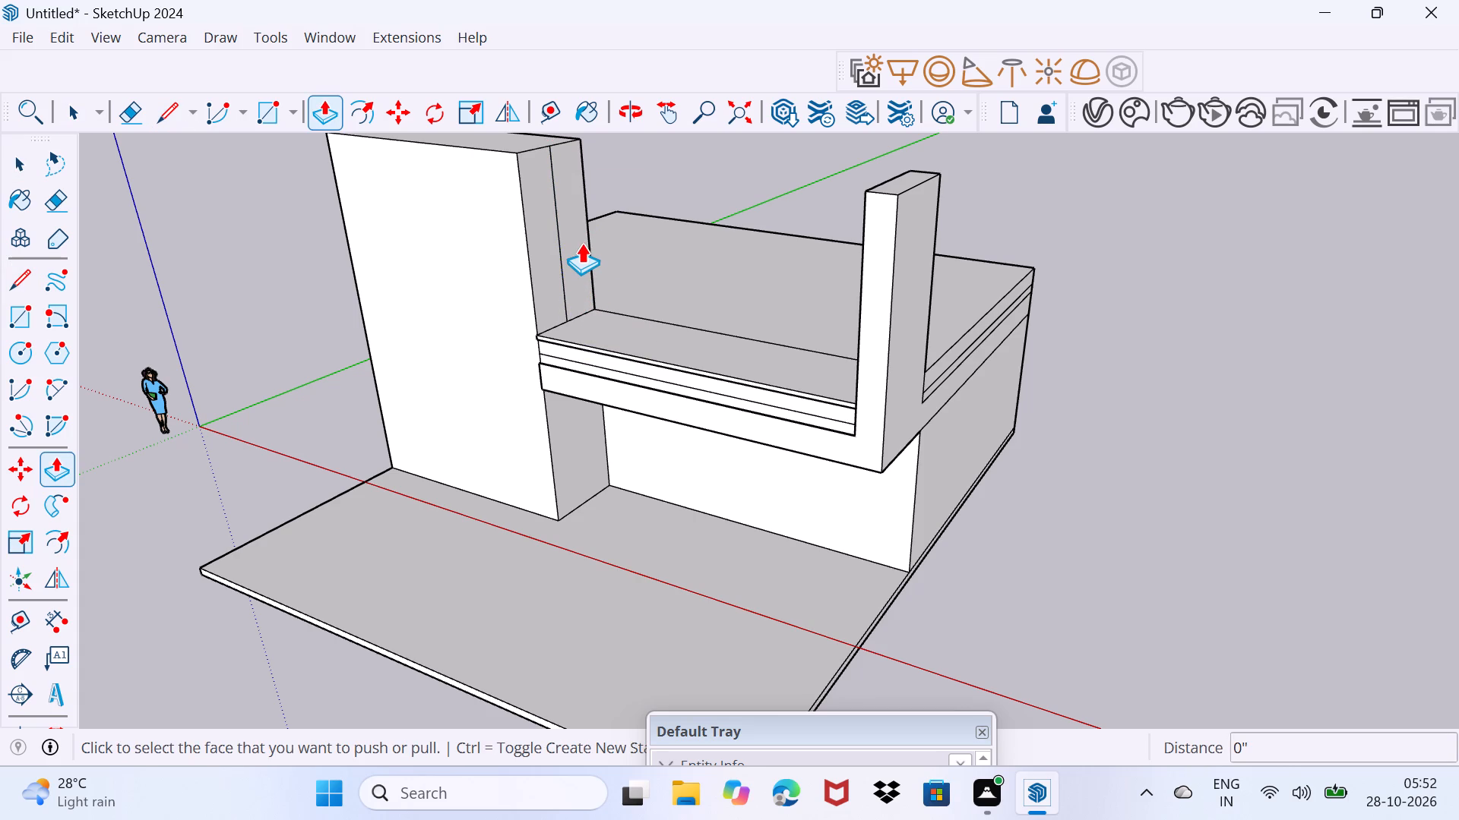
click(571, 256)
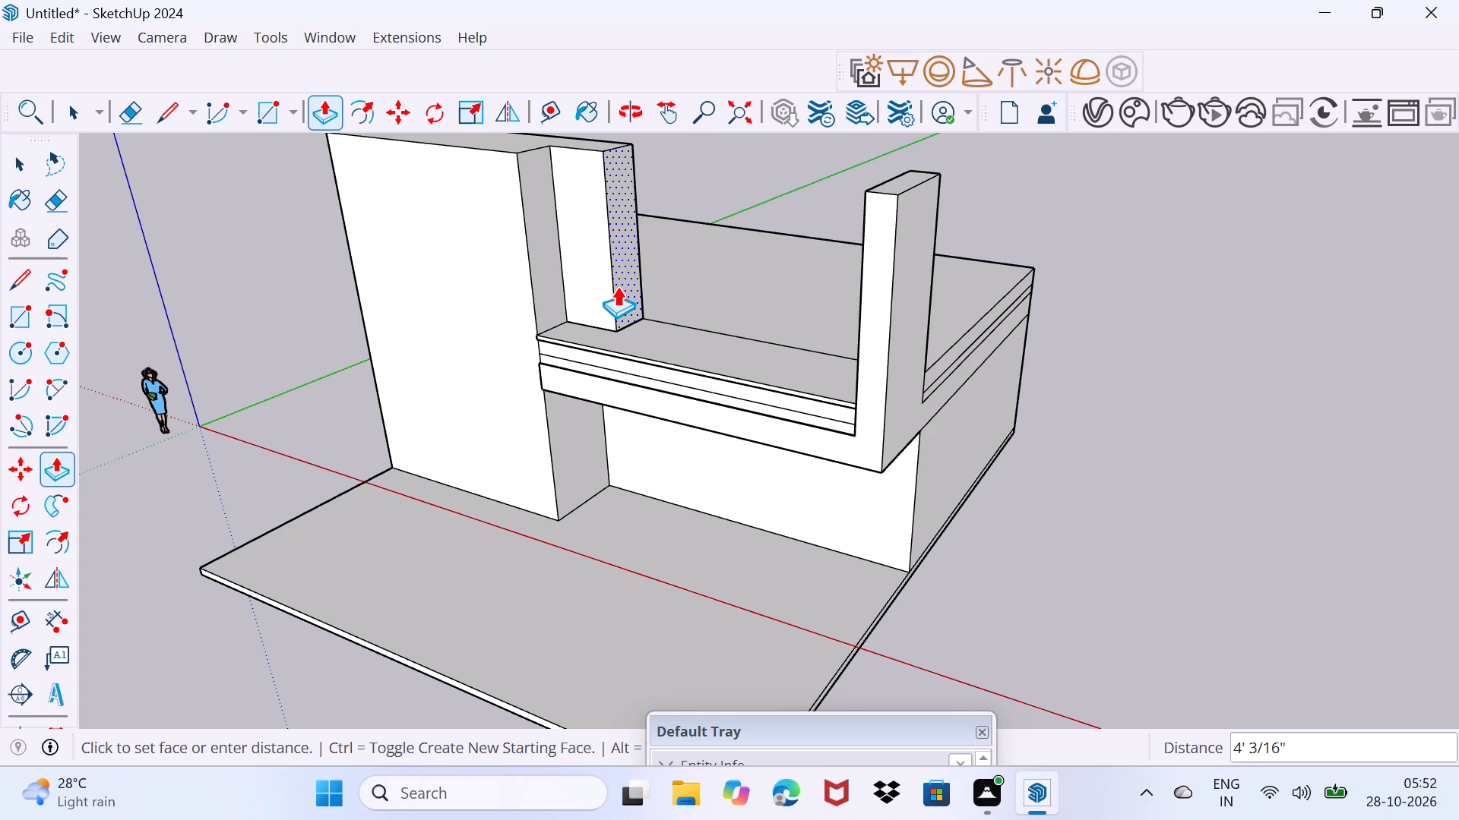
click(617, 286)
key(space)
drag(587, 332, 611, 308)
Draw a rectangle about 1' 6" deep on the roof along its front edge, starting at the tall wall's corner.
middle_drag(576, 296, 621, 282)
scroll(542, 359, up, 5)
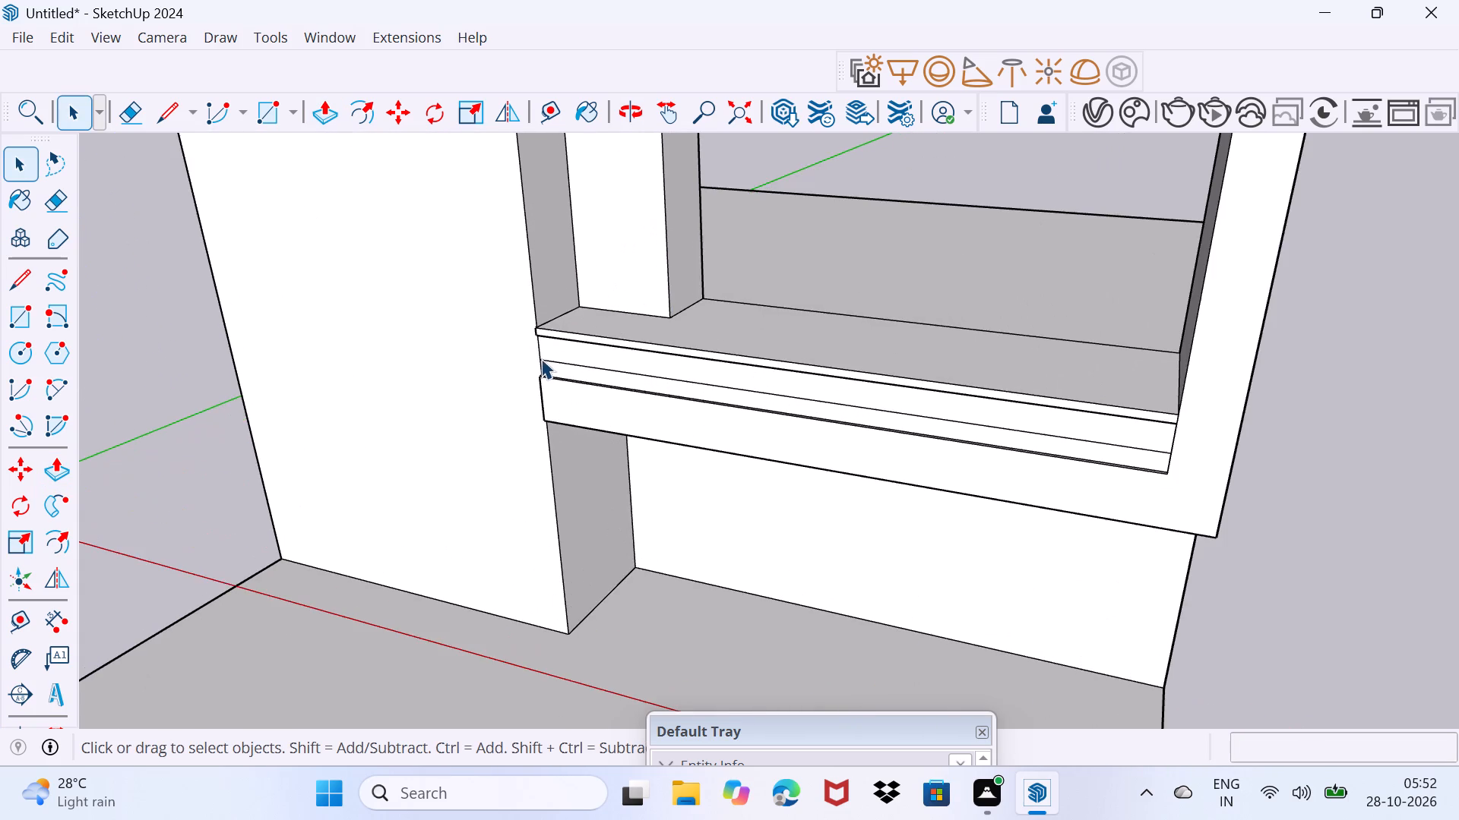
middle_drag(541, 358, 578, 373)
key(r)
scroll(551, 352, up, 7)
click(537, 332)
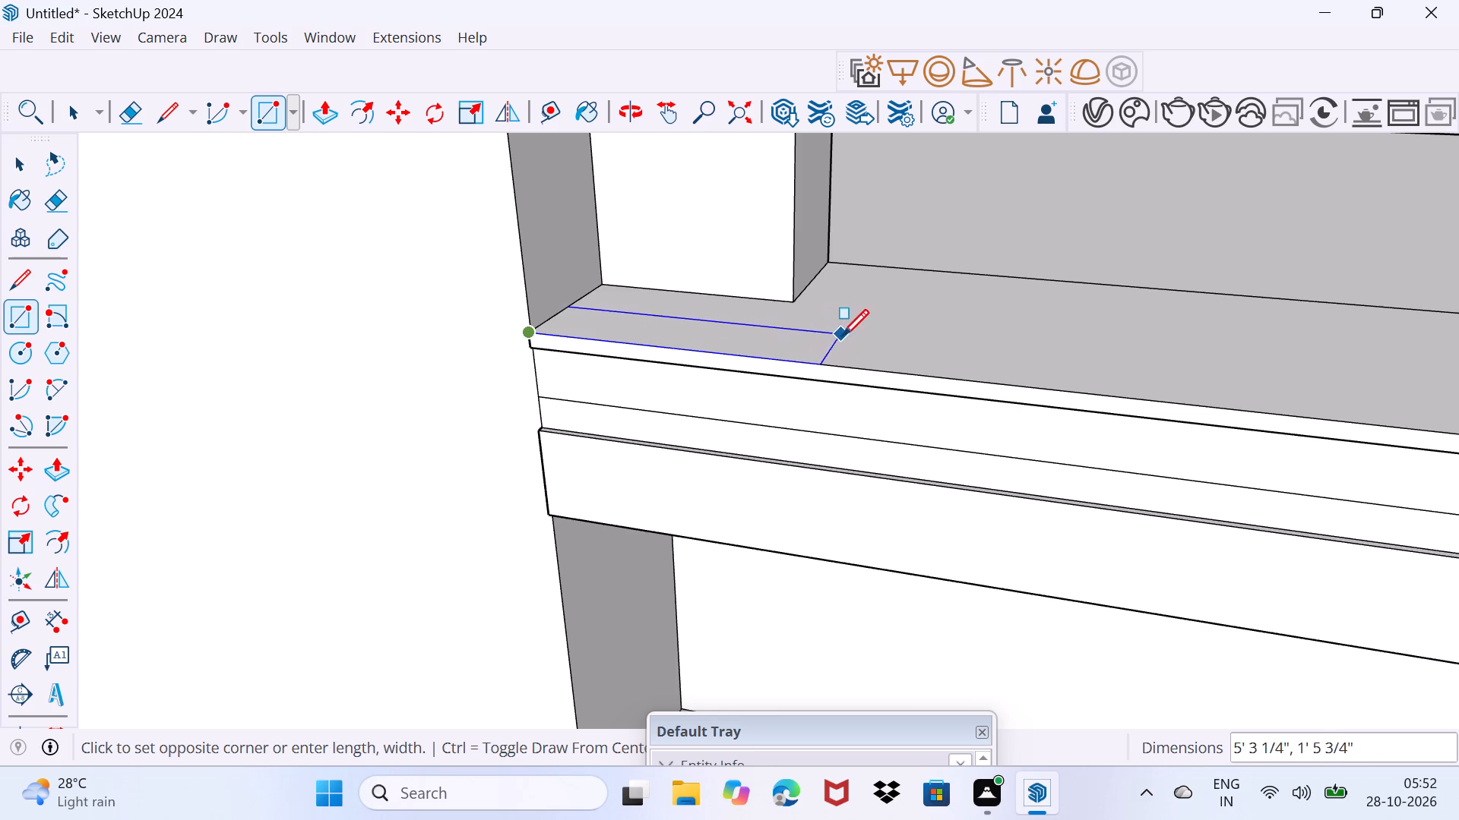
click(872, 337)
key(space)
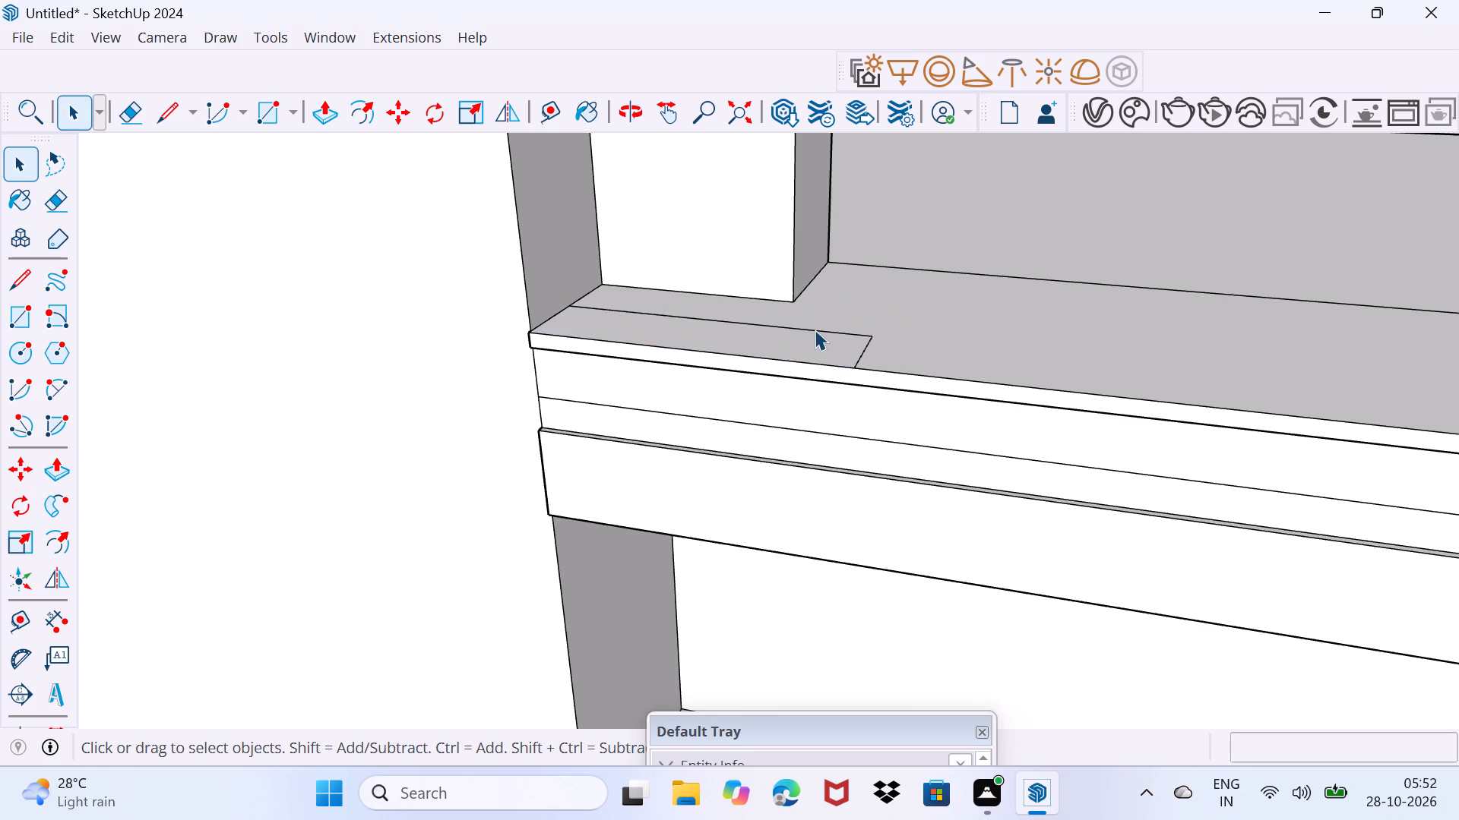
Push/Pull the rectangle beside the tall wall up 2' 7 1/4" into a low parapet block.
click(809, 339)
key(p)
click(809, 339)
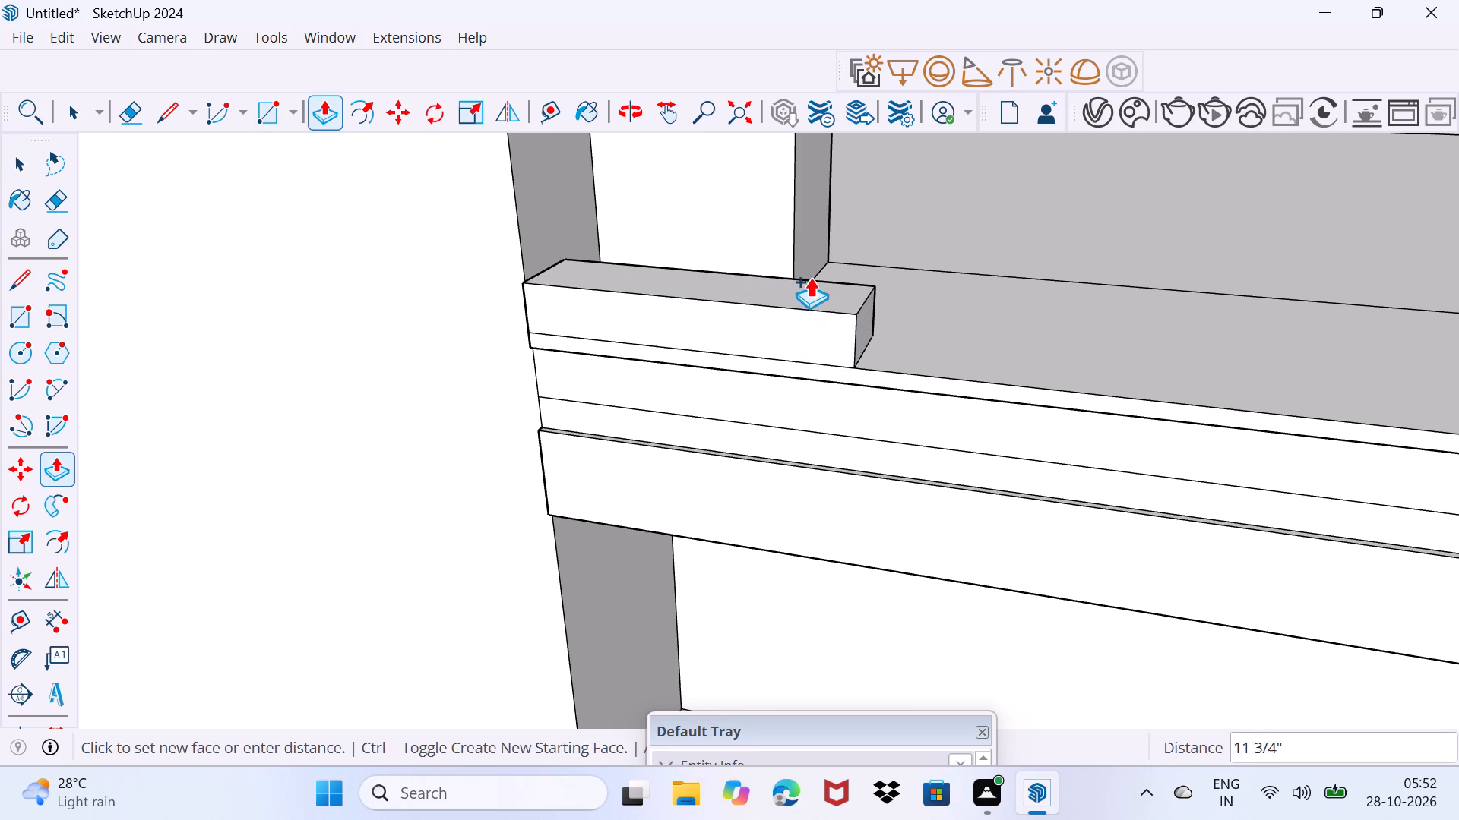
scroll(805, 263, down, 11)
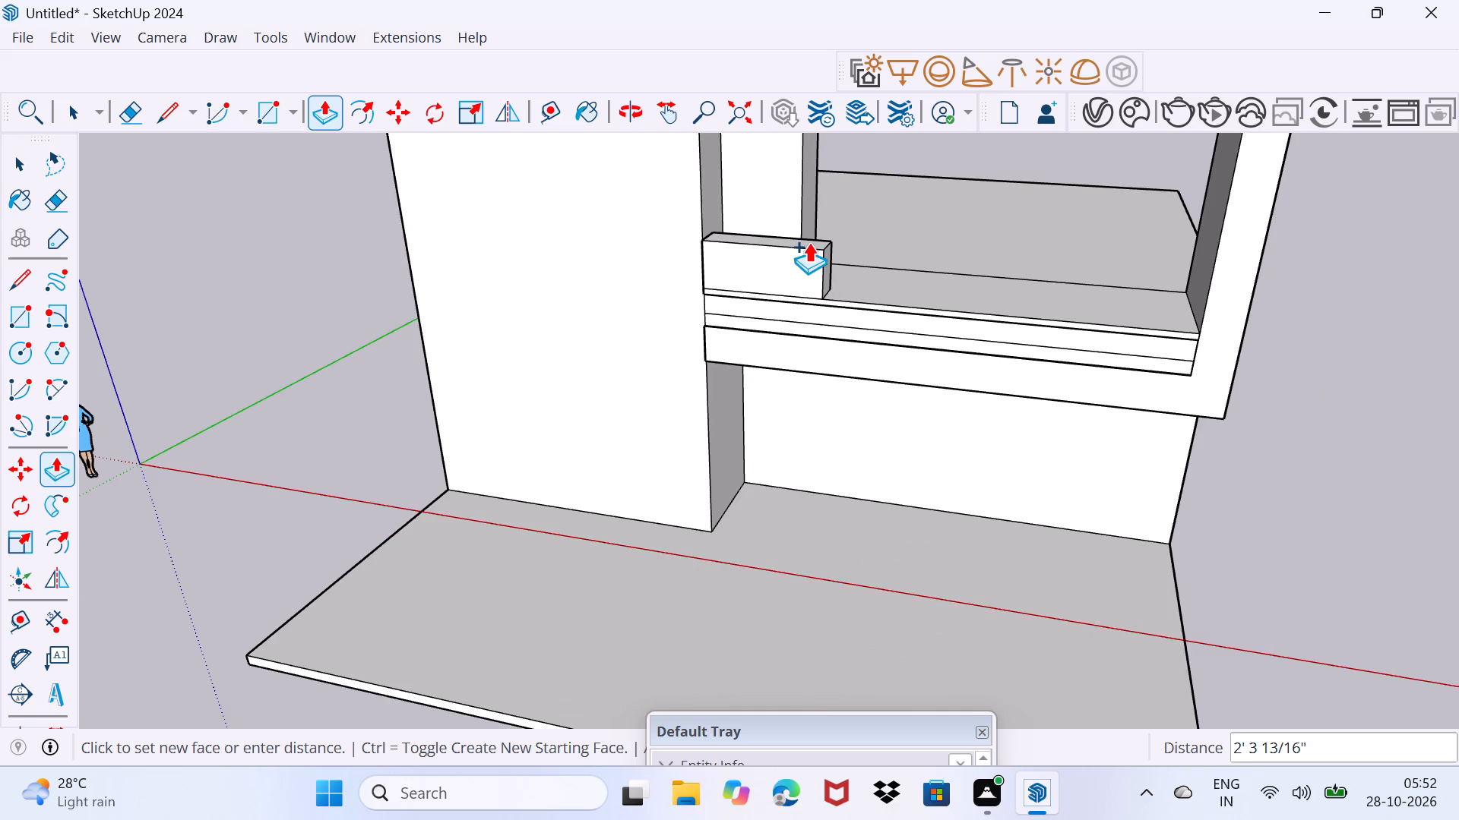
click(809, 236)
Push/Pull the parapet block's top face slightly upward as a separate thin cap layer.
middle_drag(822, 234, 557, 246)
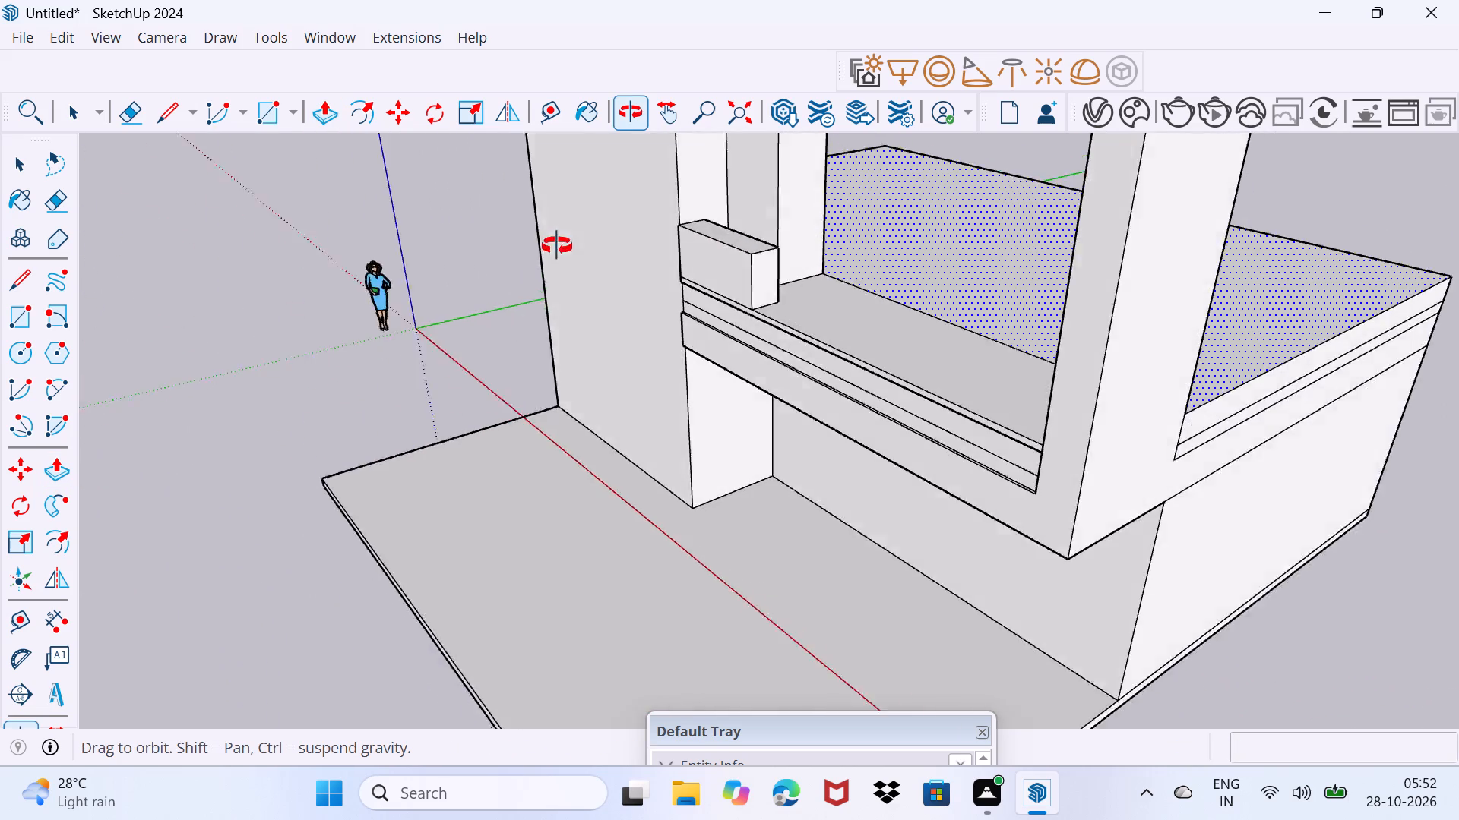
middle_drag(557, 246, 520, 244)
scroll(717, 232, up, 4)
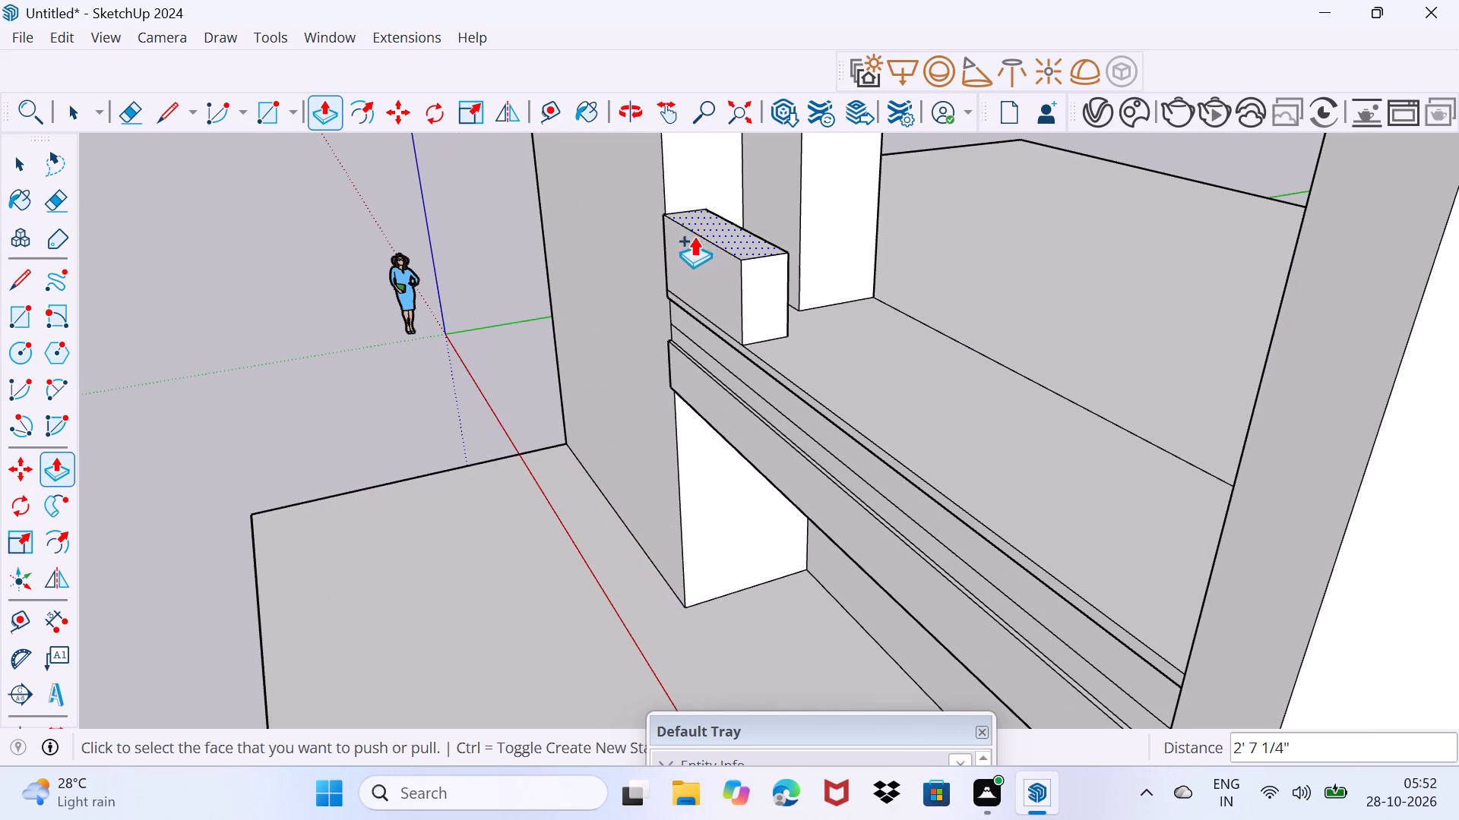
middle_drag(693, 248, 780, 254)
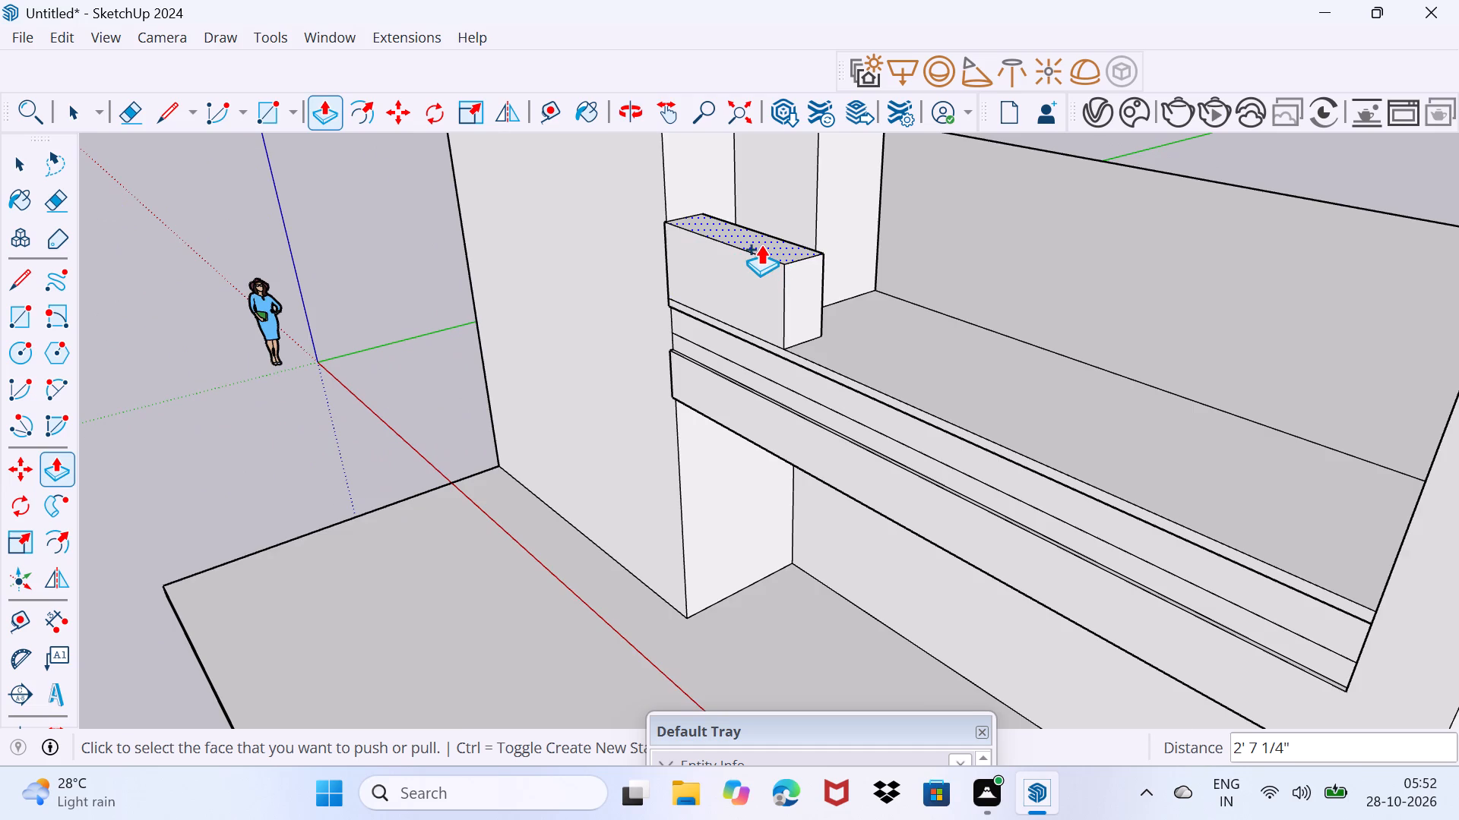
scroll(761, 244, up, 1)
click(761, 244)
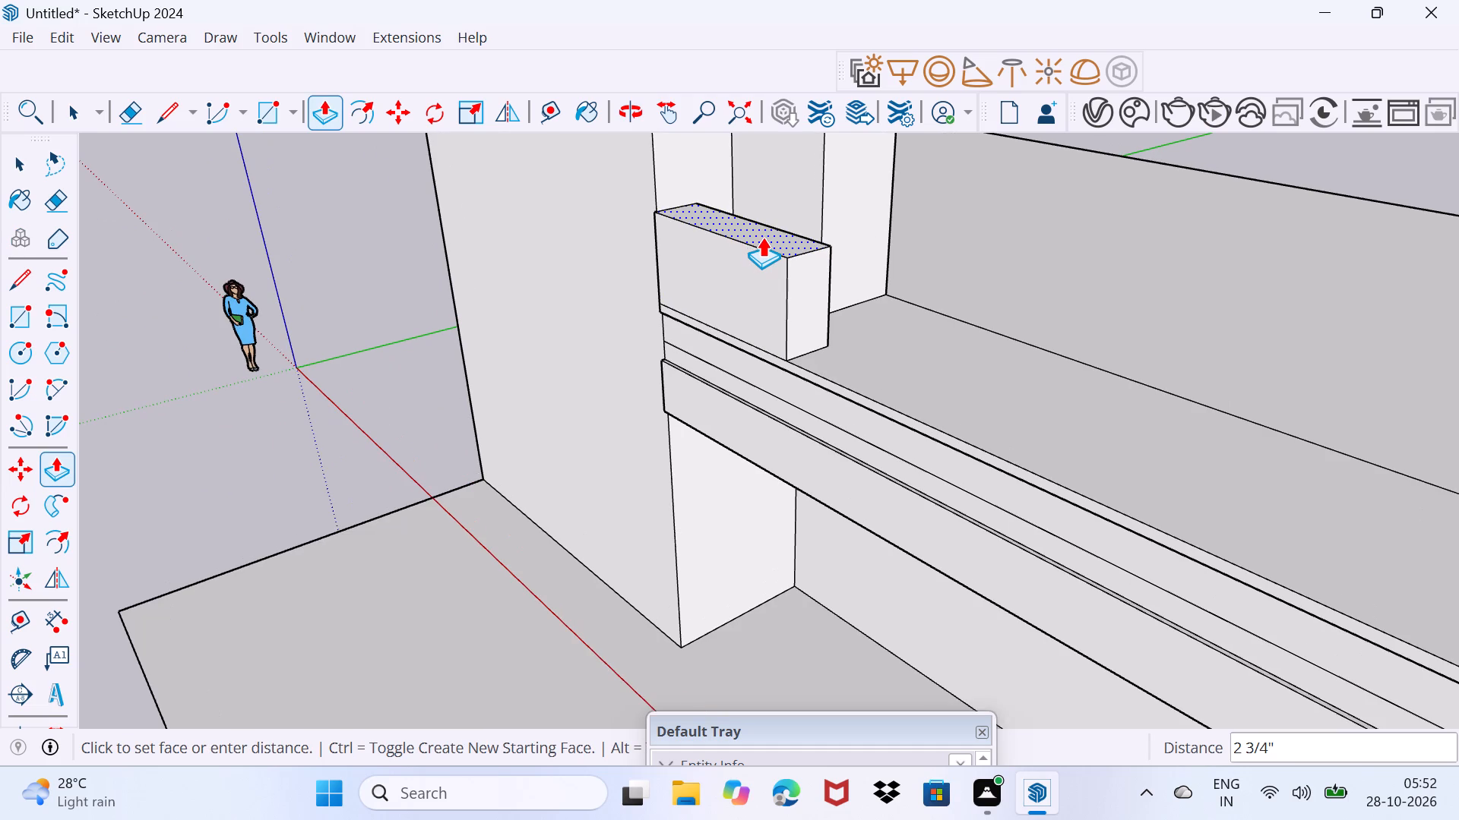
click(762, 236)
key(space)
Push/Pull the front face of the parapet's cap layer outward about 2".
scroll(725, 273, up, 6)
middle_drag(726, 263, 802, 281)
scroll(826, 248, up, 3)
click(835, 251)
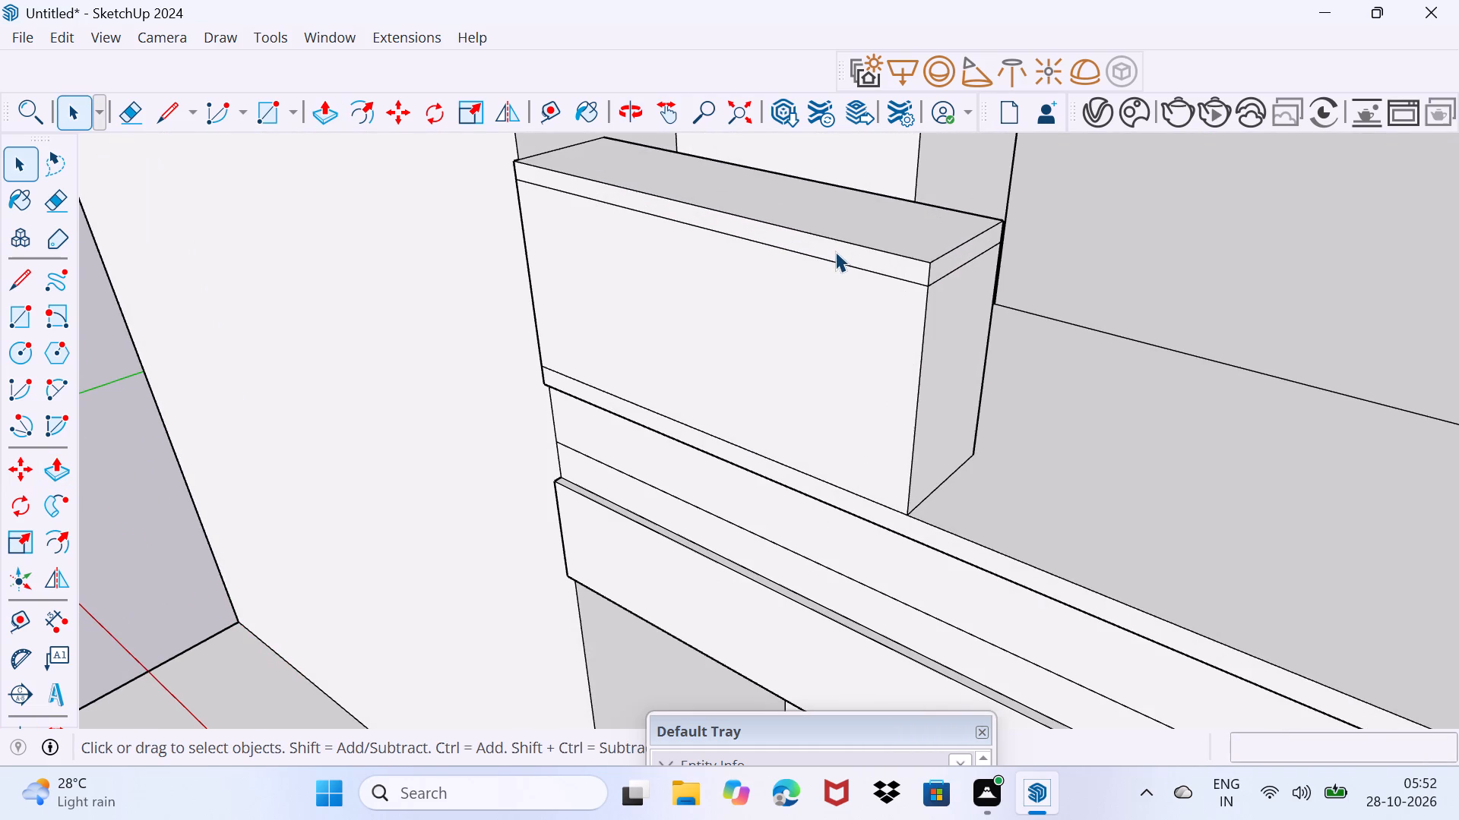
key(p)
click(835, 251)
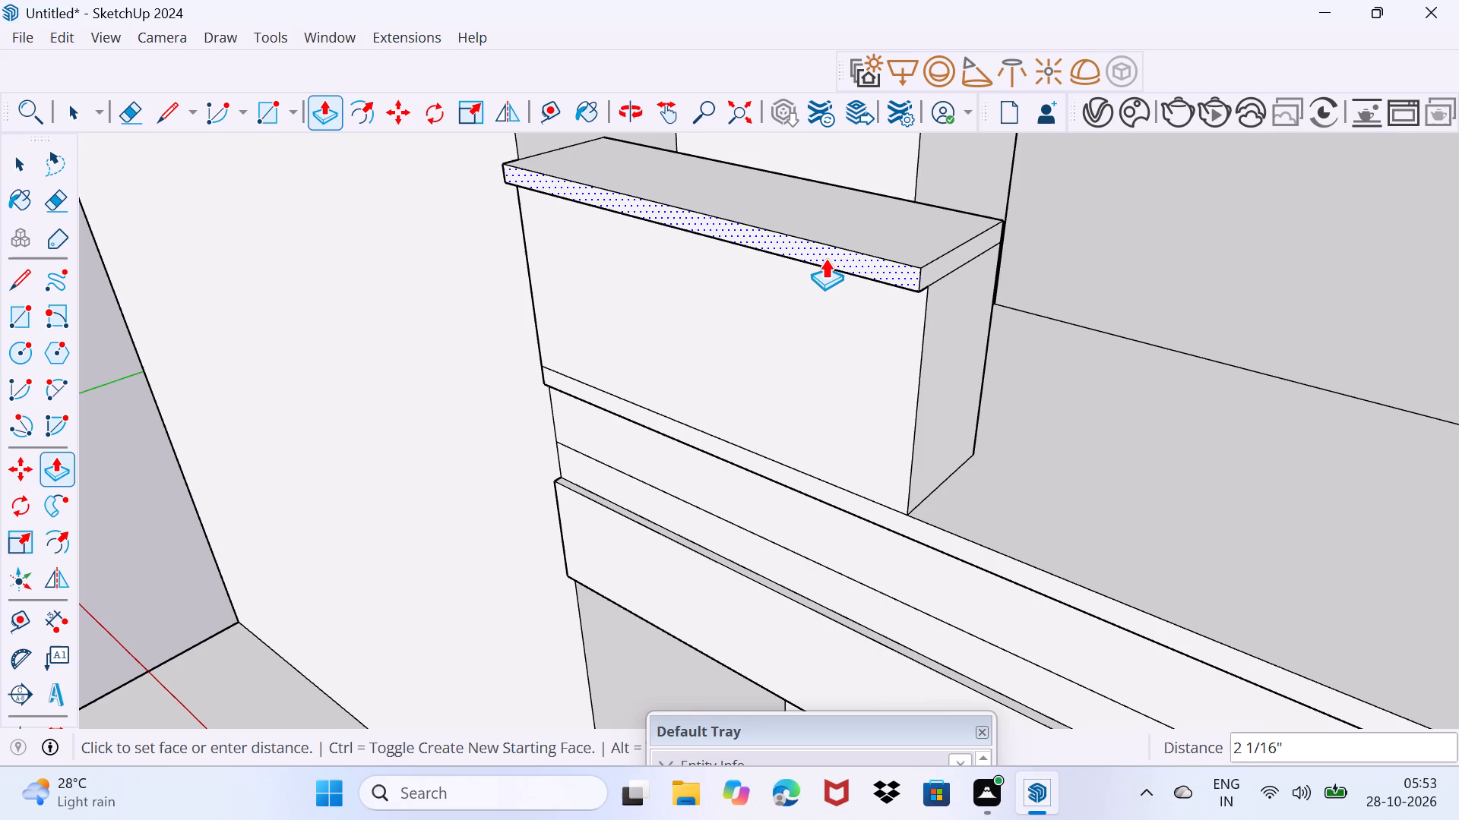
click(825, 258)
key(Escape)
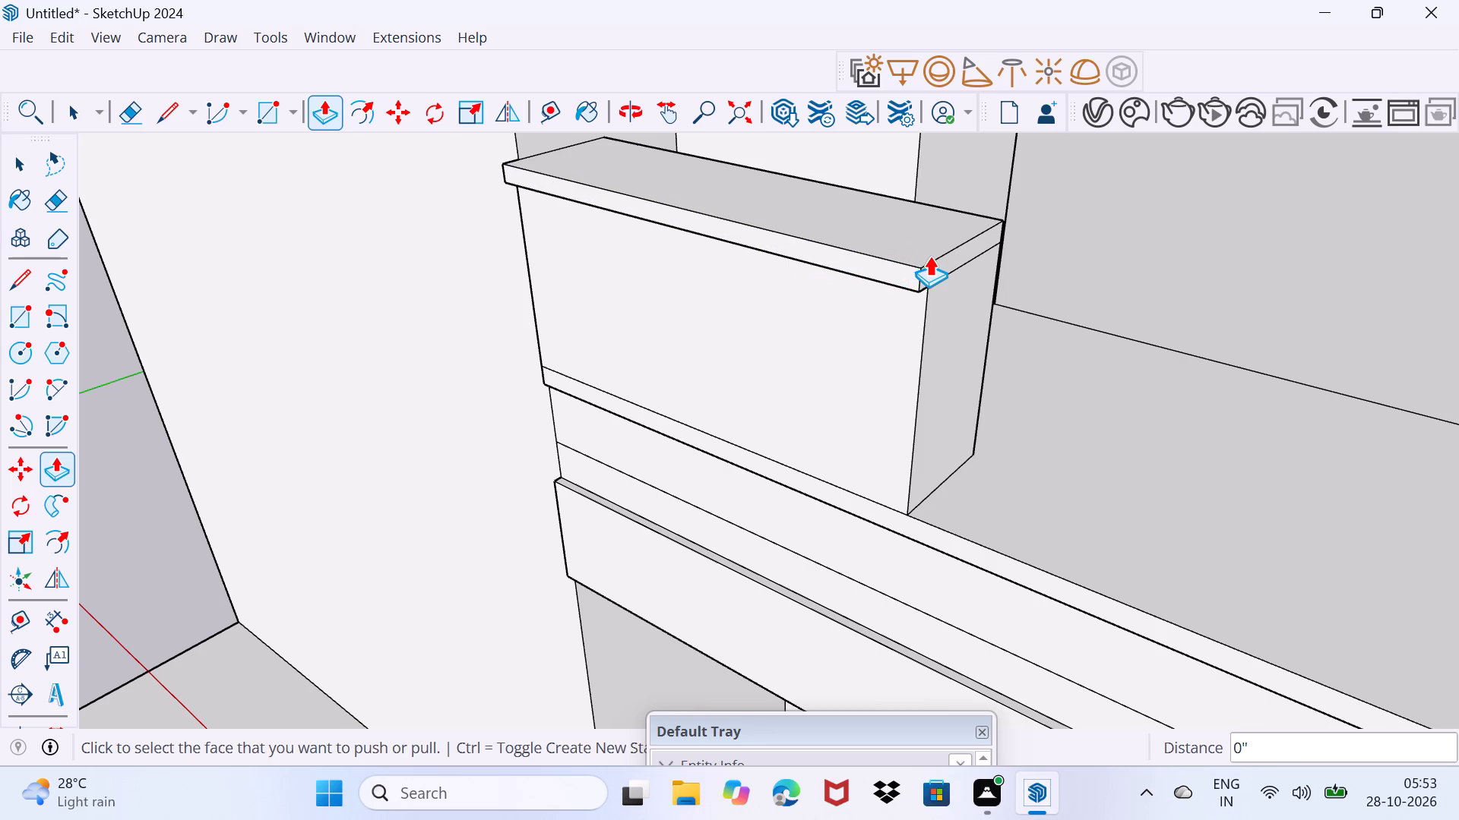
Push/Pull the free end face of the parapet's cap layer outward to form a small overhang.
click(942, 260)
click(948, 263)
key(space)
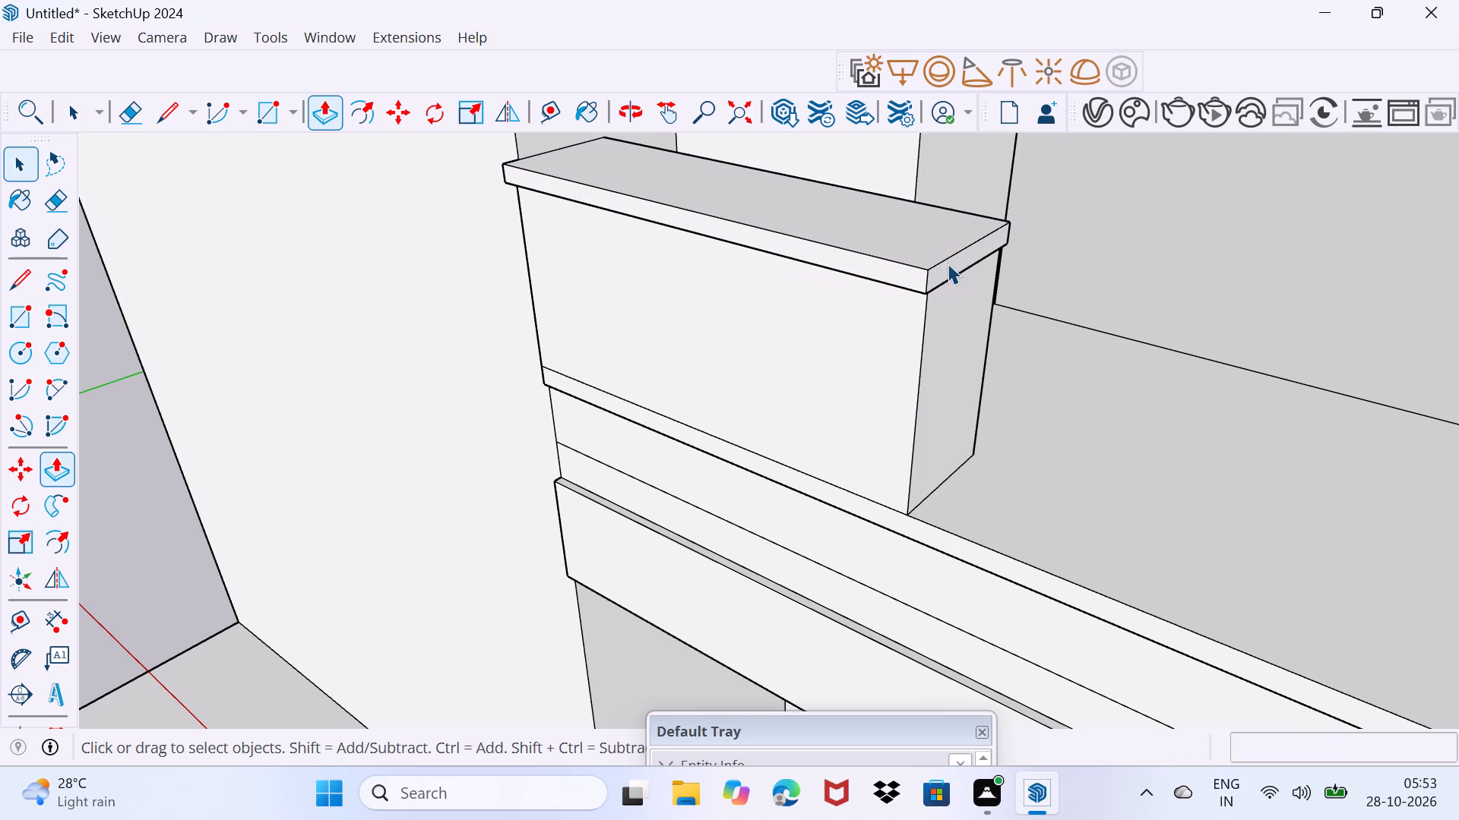
drag(892, 320, 924, 298)
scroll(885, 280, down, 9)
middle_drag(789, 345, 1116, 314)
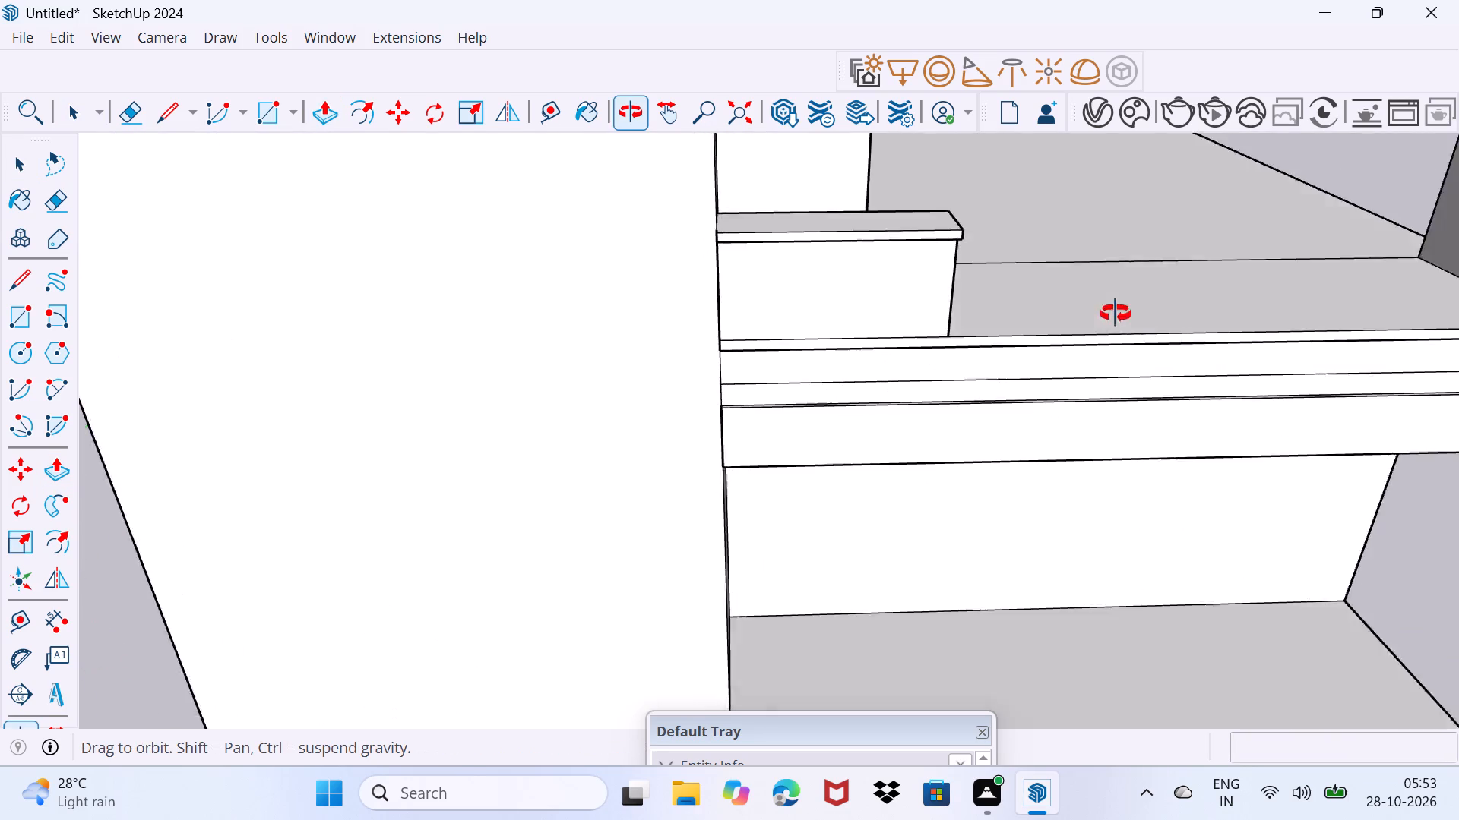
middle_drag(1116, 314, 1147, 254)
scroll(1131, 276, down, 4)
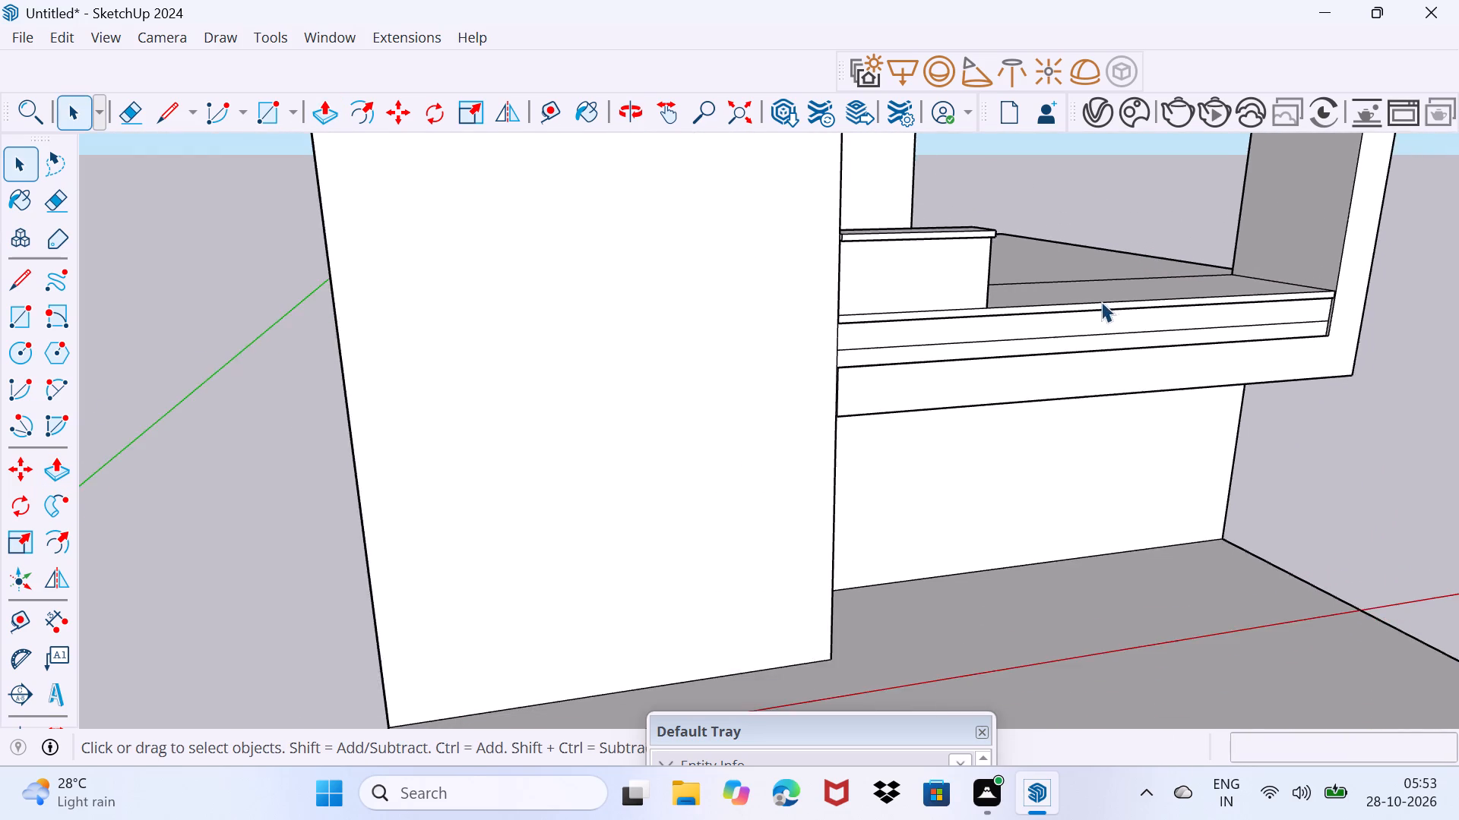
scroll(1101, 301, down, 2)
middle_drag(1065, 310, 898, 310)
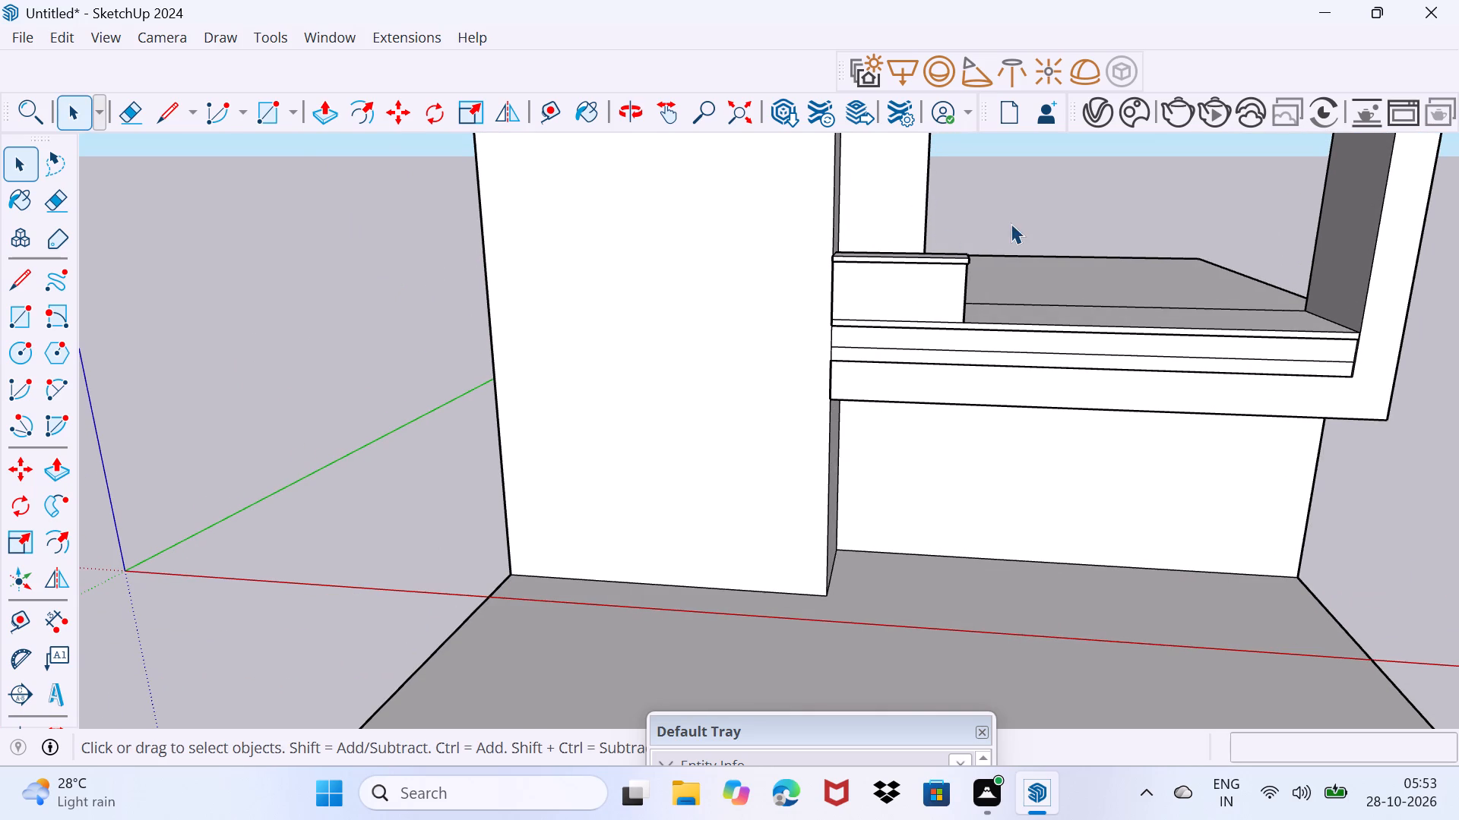
Copy the top edge of the tall wall's set-back face down to its base, dividing the distance with /5 into evenly spaced lines.
middle_drag(959, 248, 926, 415)
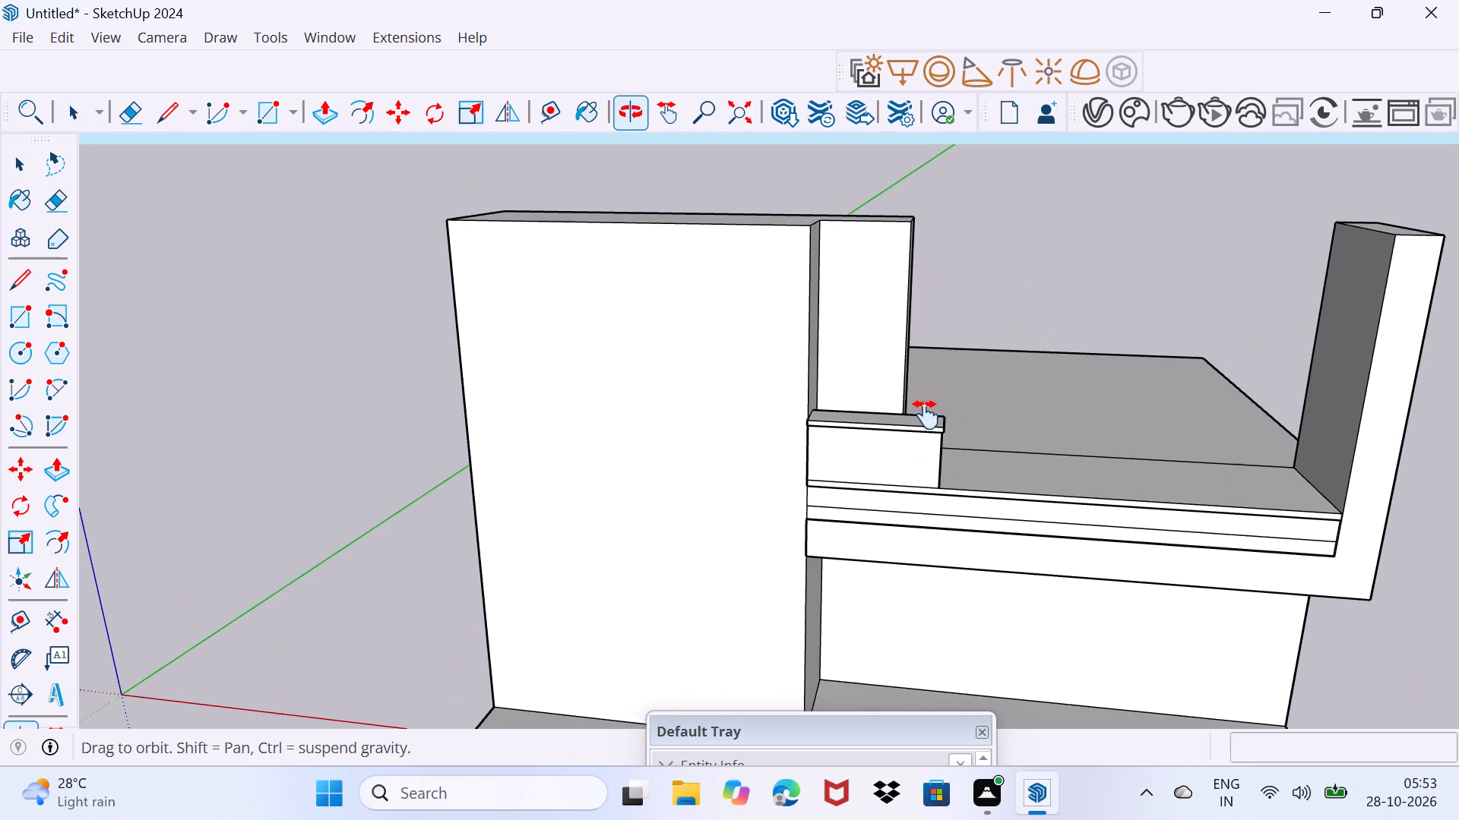
middle_drag(926, 415, 923, 408)
click(892, 223)
middle_drag(908, 269, 510, 273)
key(m)
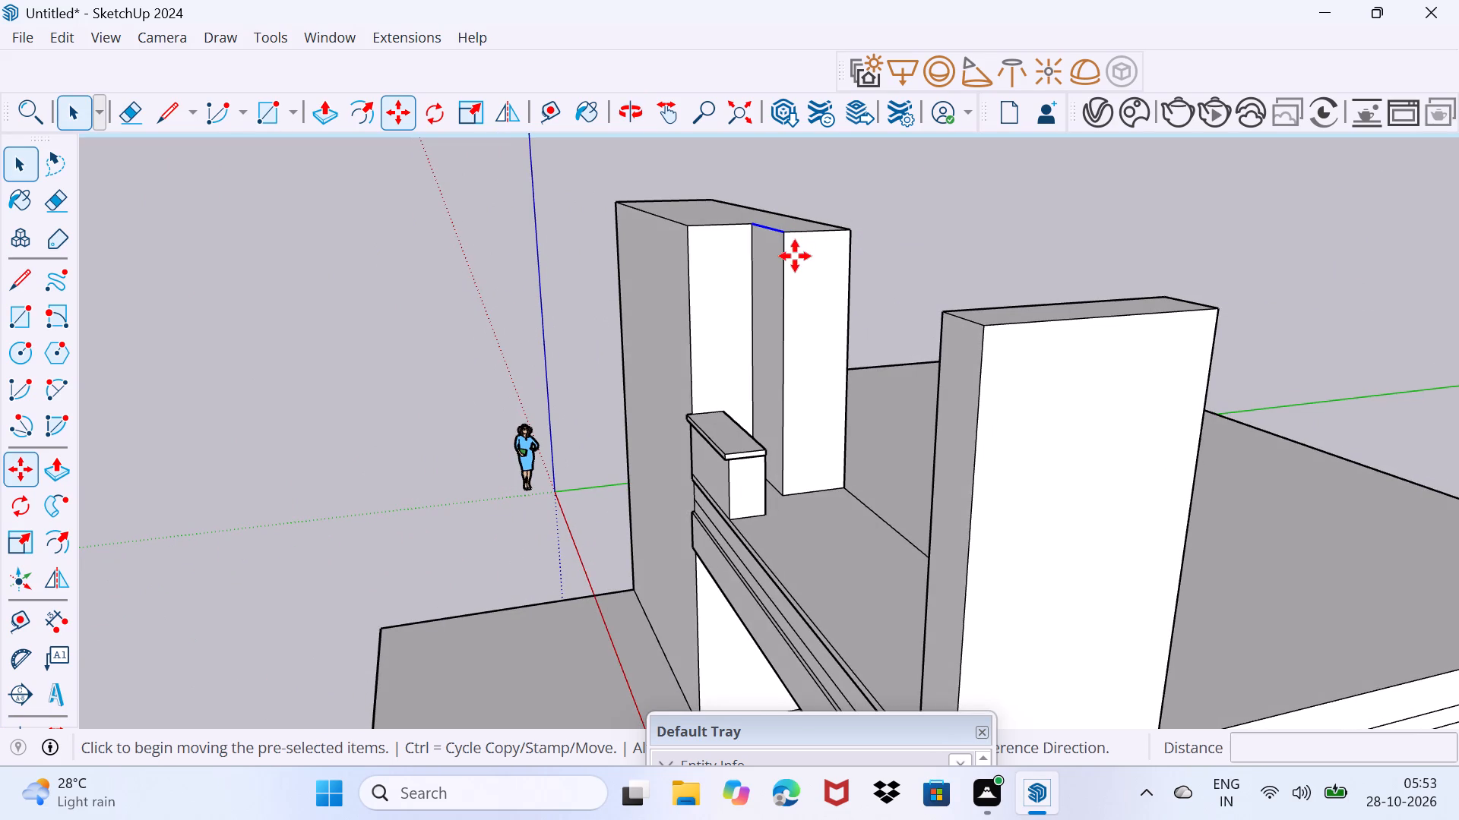
click(783, 234)
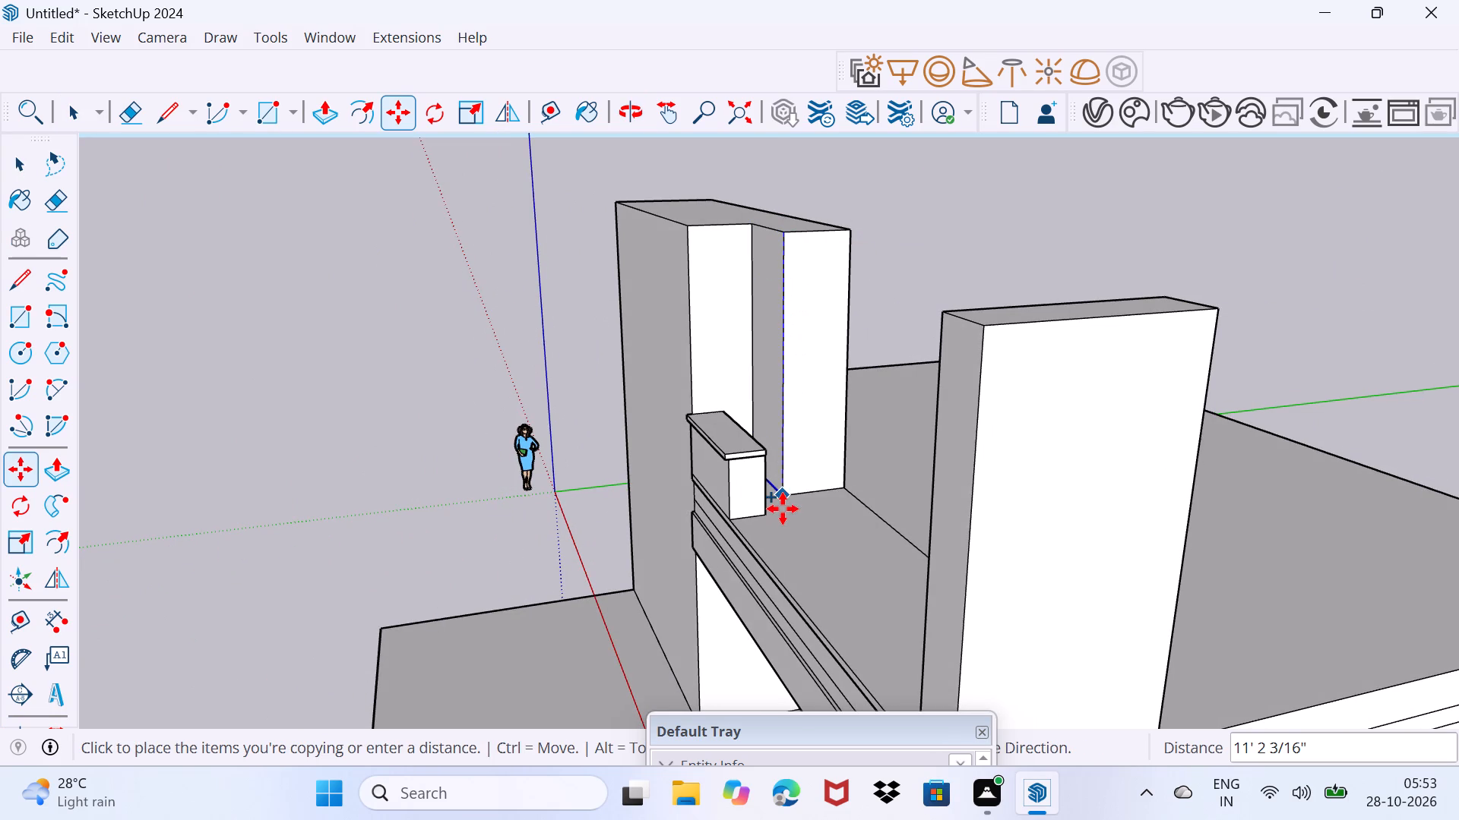
click(783, 506)
text(/5)
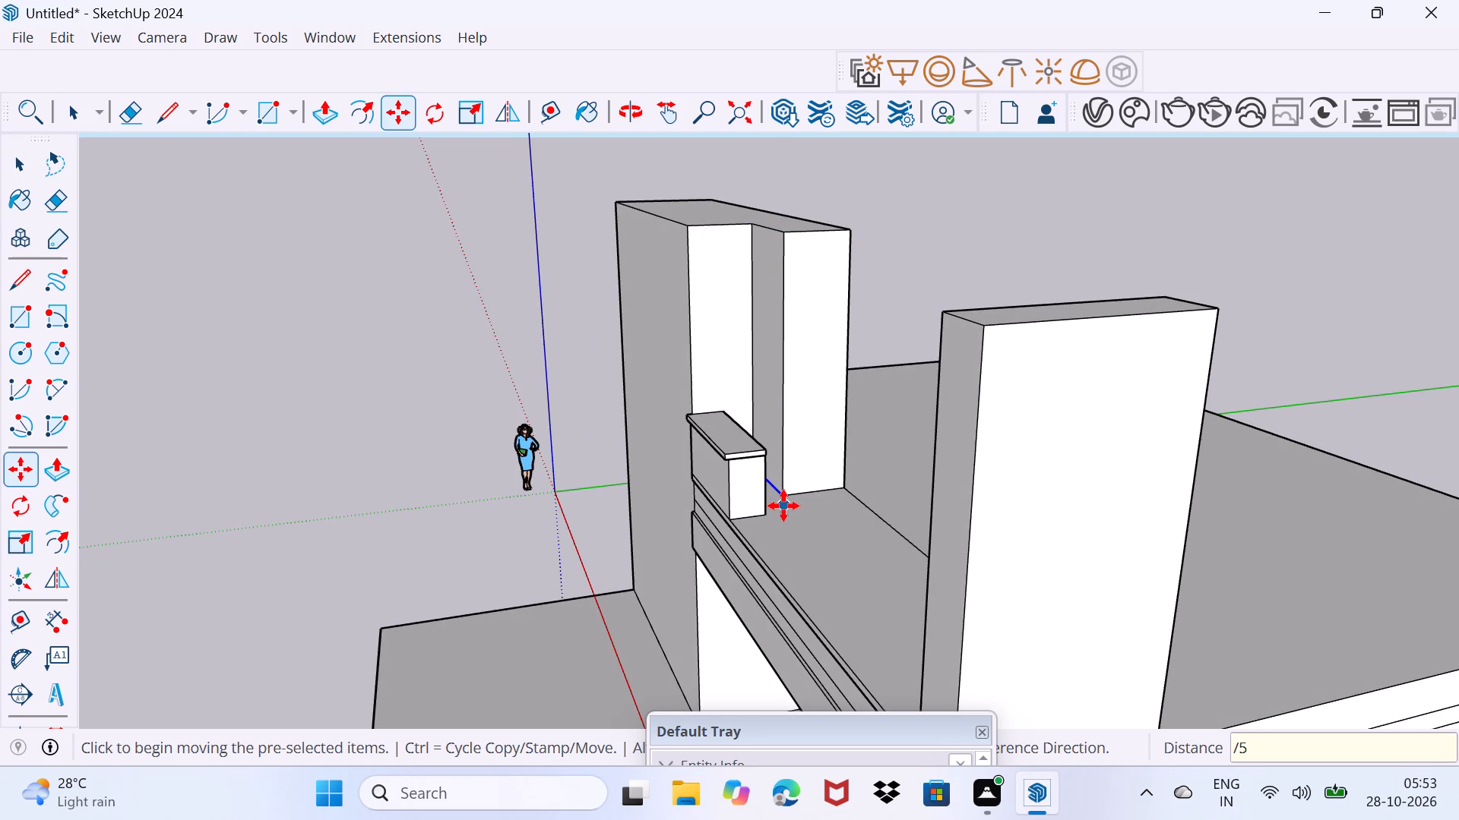
key(Return)
key(space)
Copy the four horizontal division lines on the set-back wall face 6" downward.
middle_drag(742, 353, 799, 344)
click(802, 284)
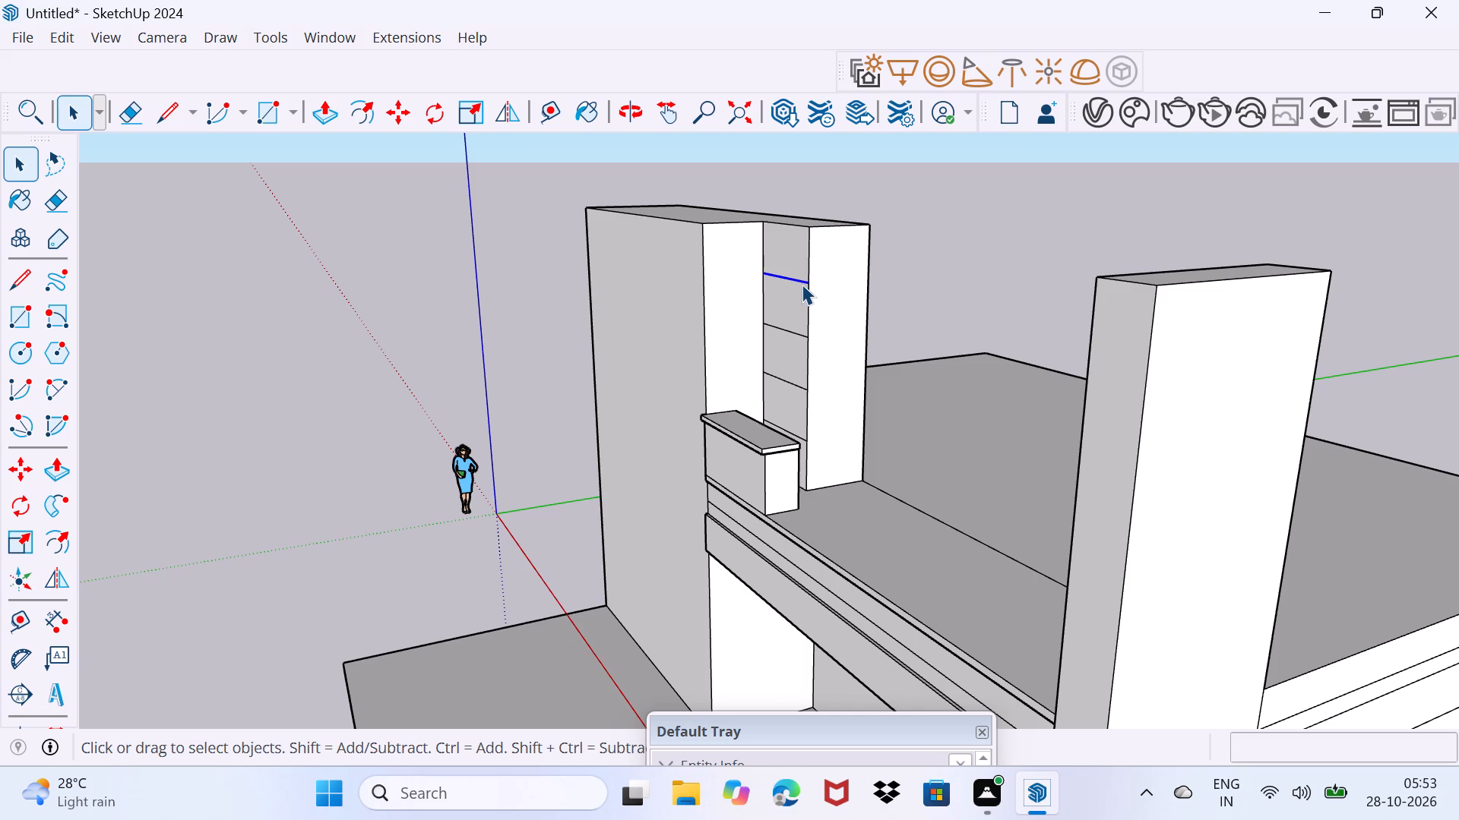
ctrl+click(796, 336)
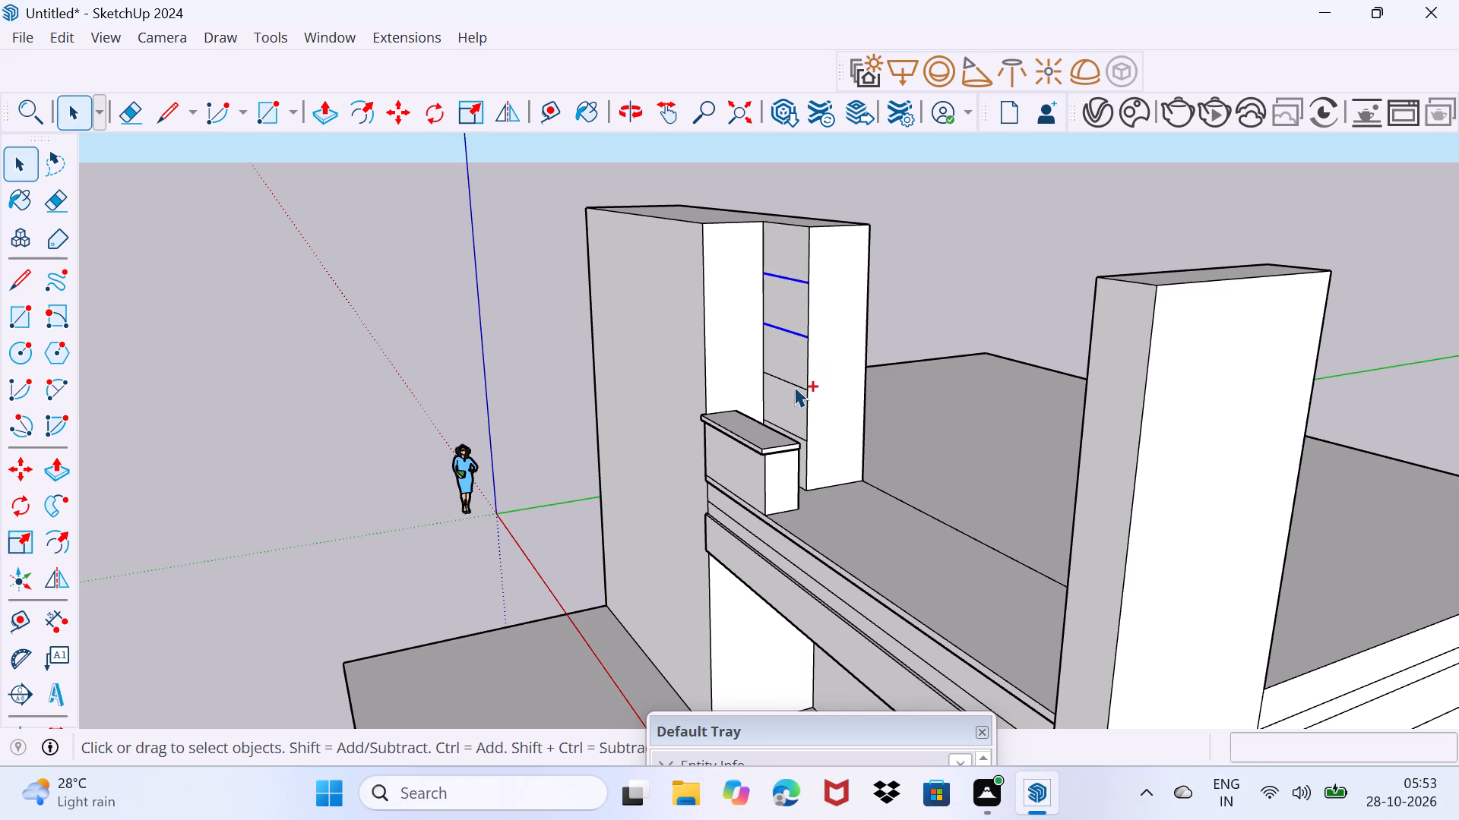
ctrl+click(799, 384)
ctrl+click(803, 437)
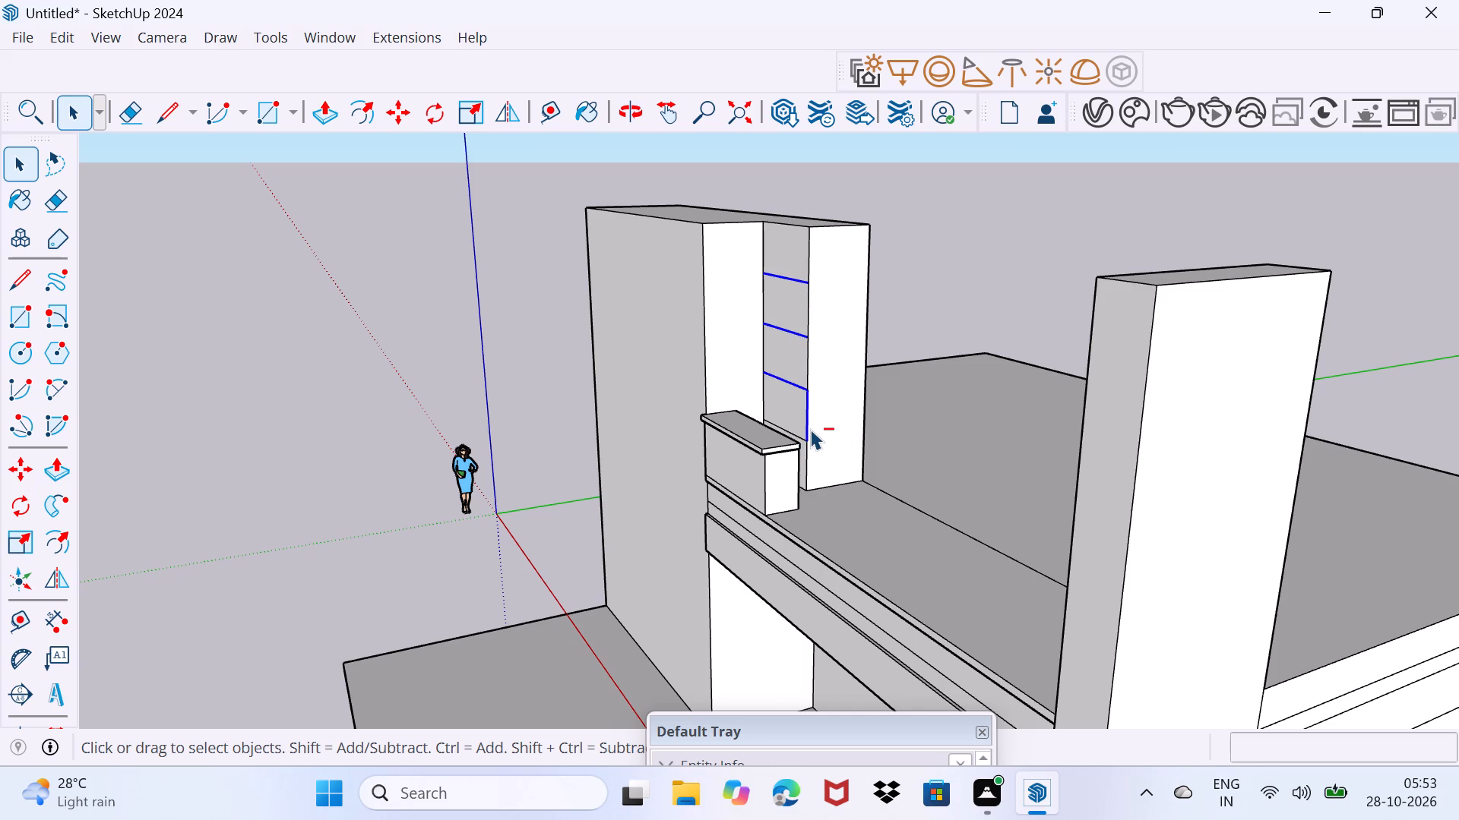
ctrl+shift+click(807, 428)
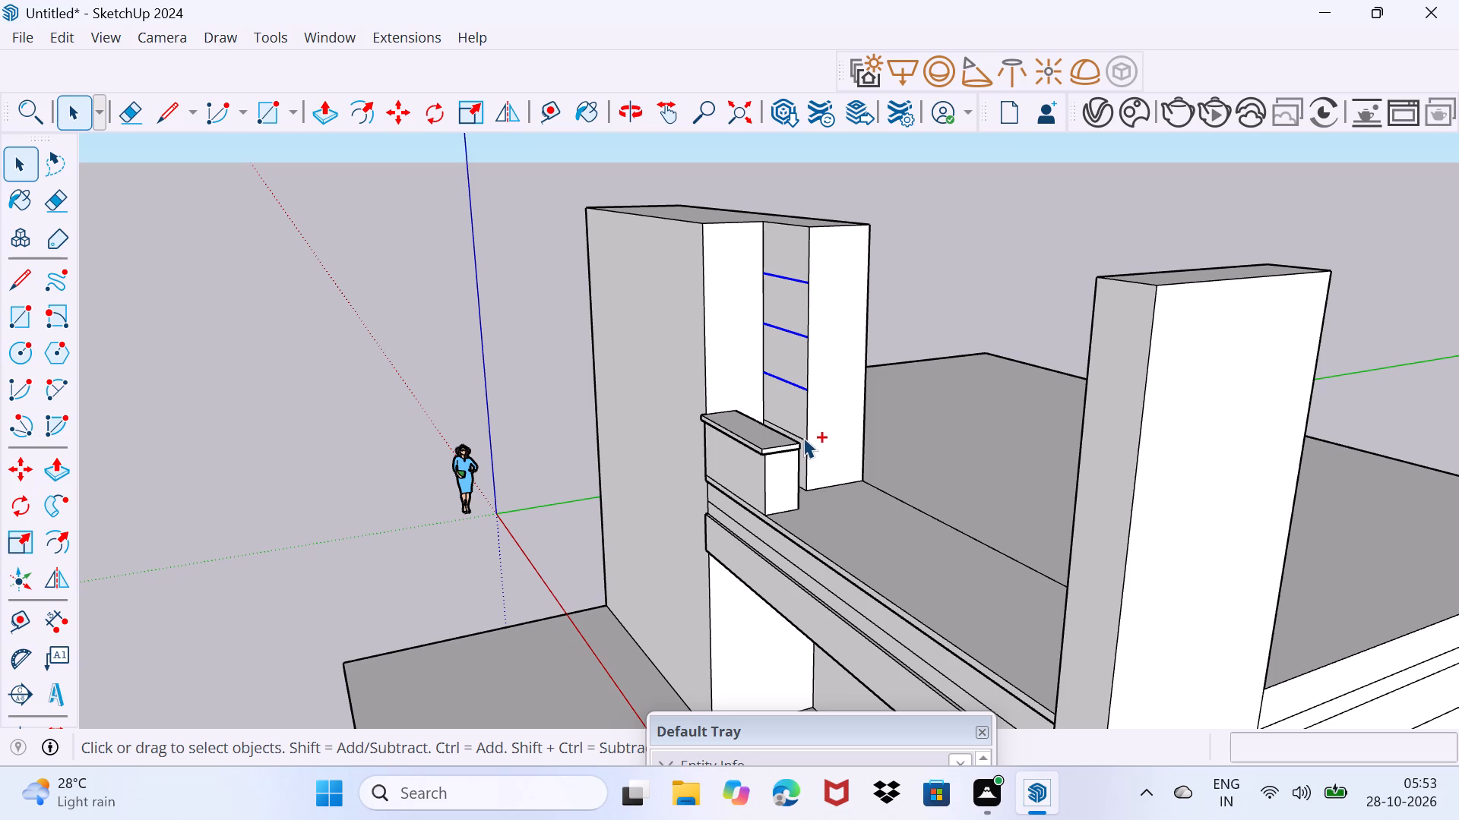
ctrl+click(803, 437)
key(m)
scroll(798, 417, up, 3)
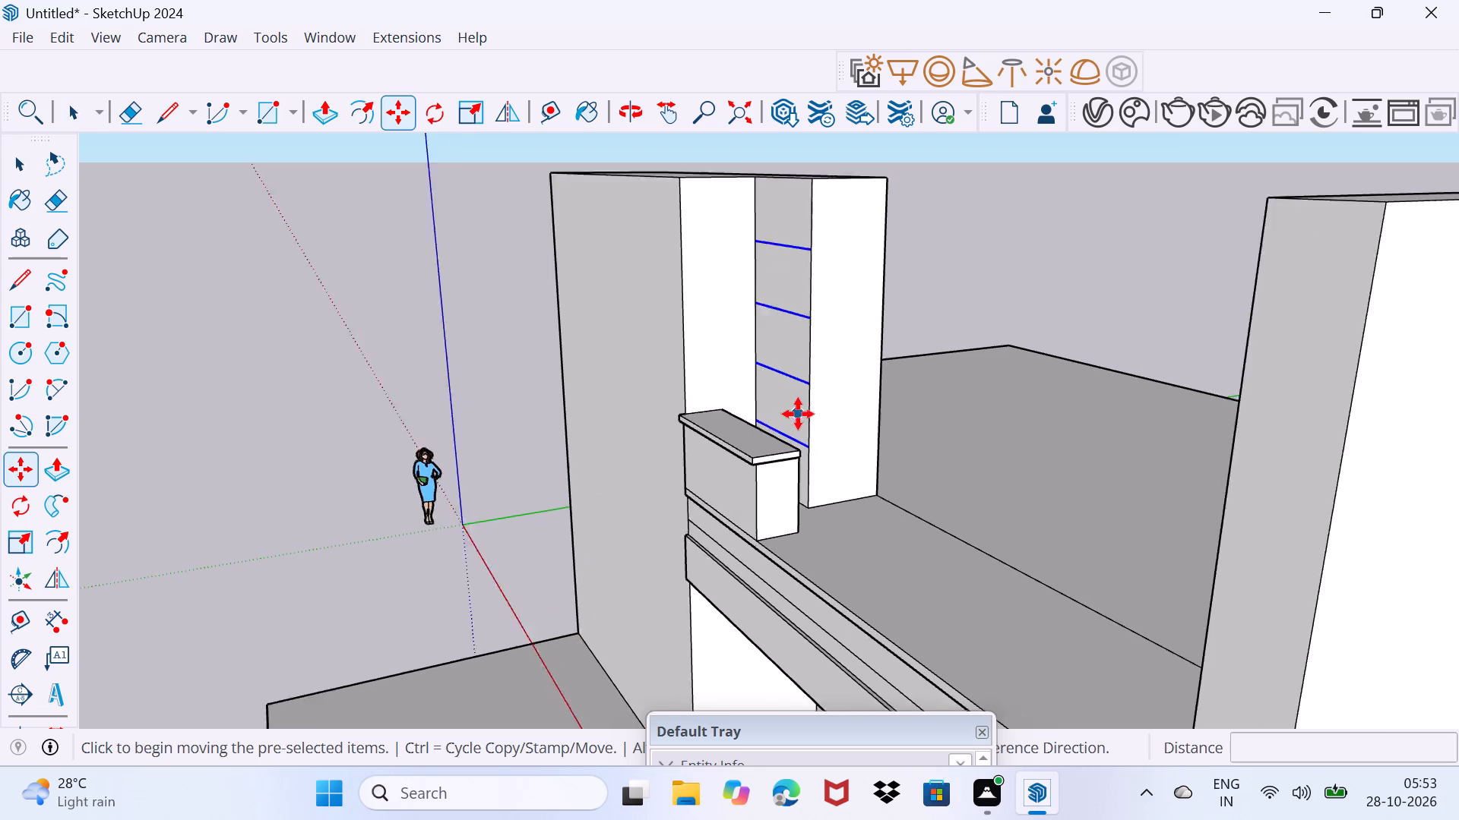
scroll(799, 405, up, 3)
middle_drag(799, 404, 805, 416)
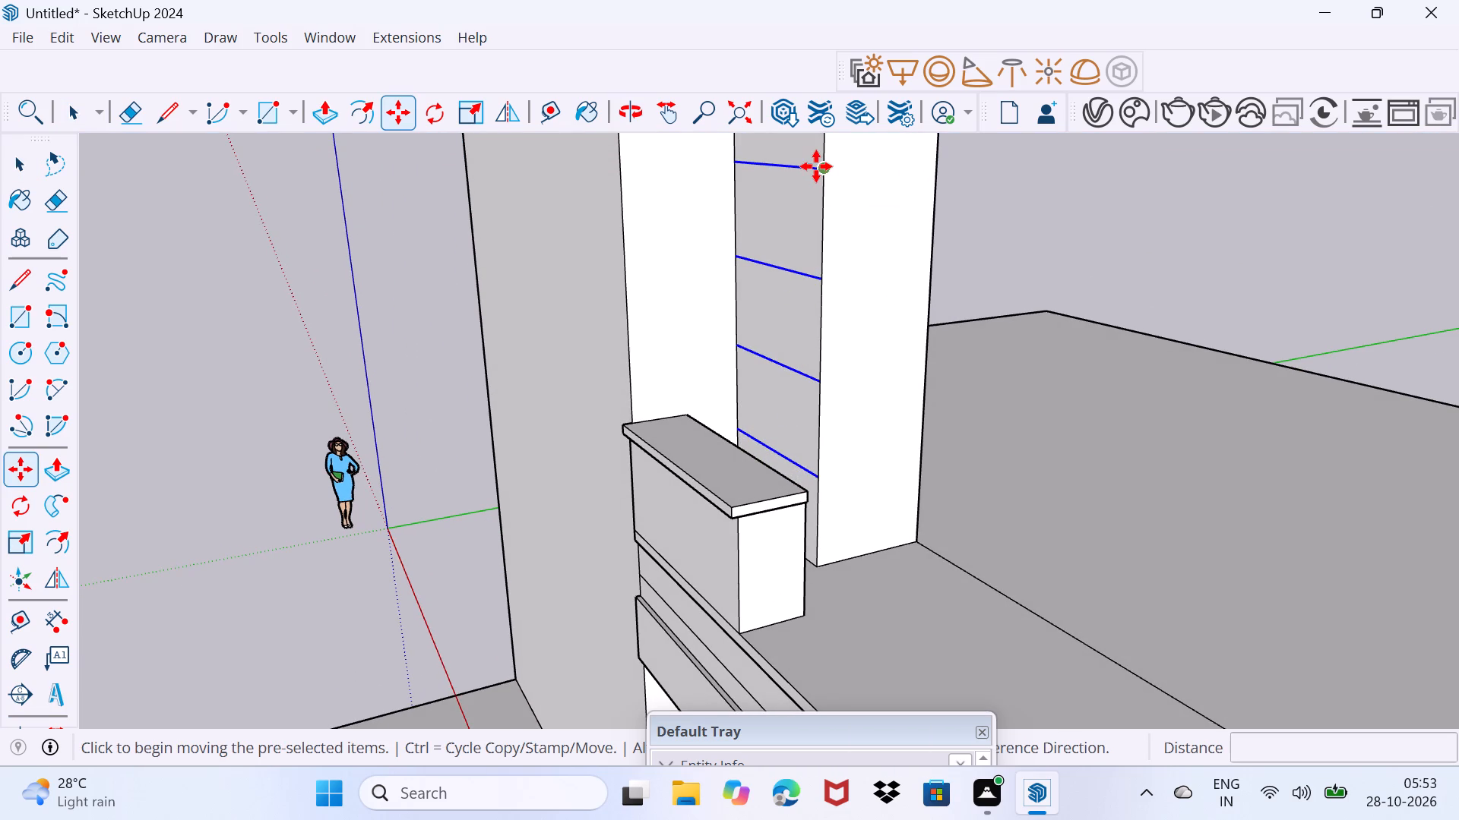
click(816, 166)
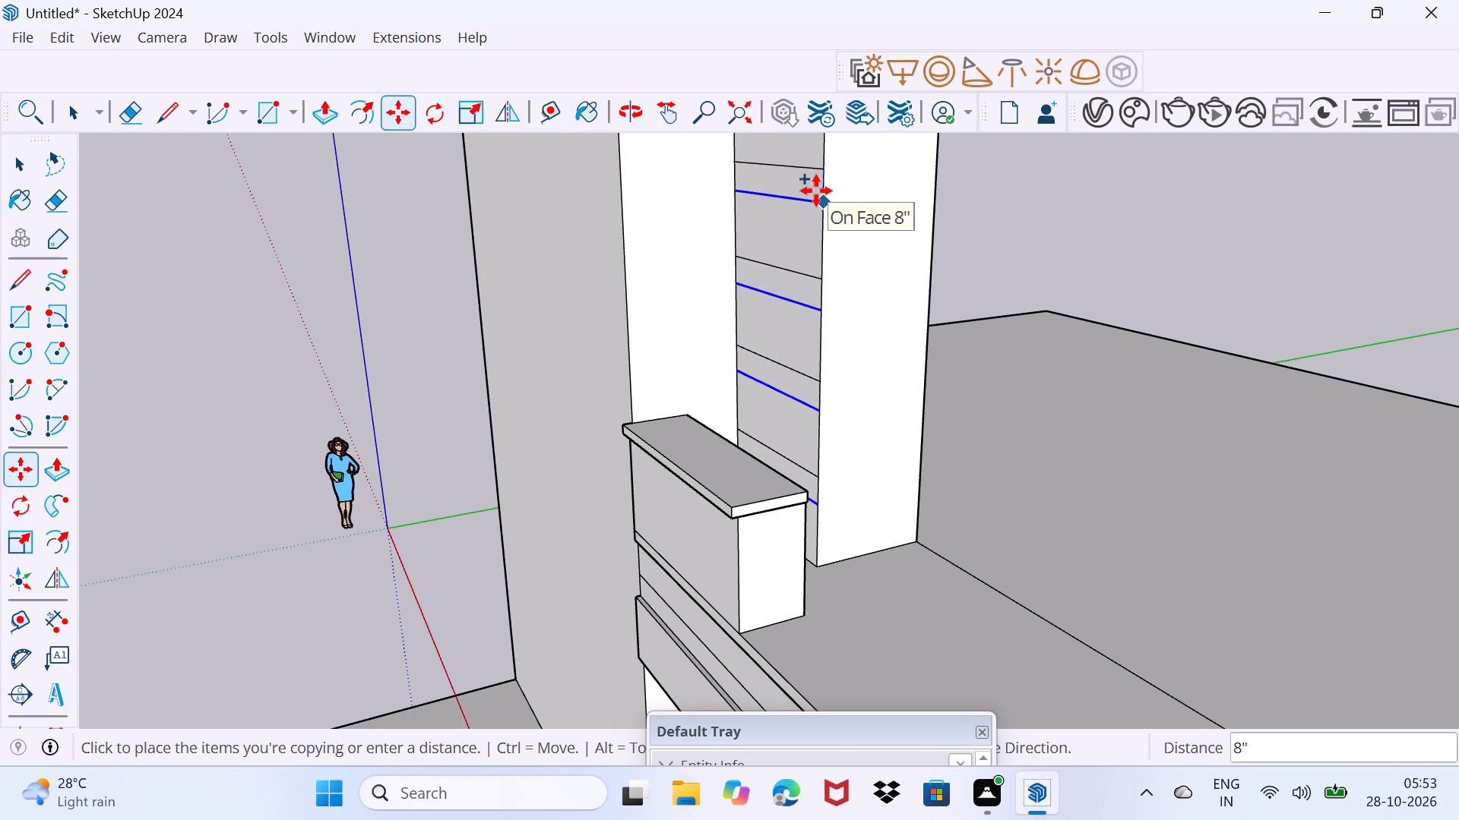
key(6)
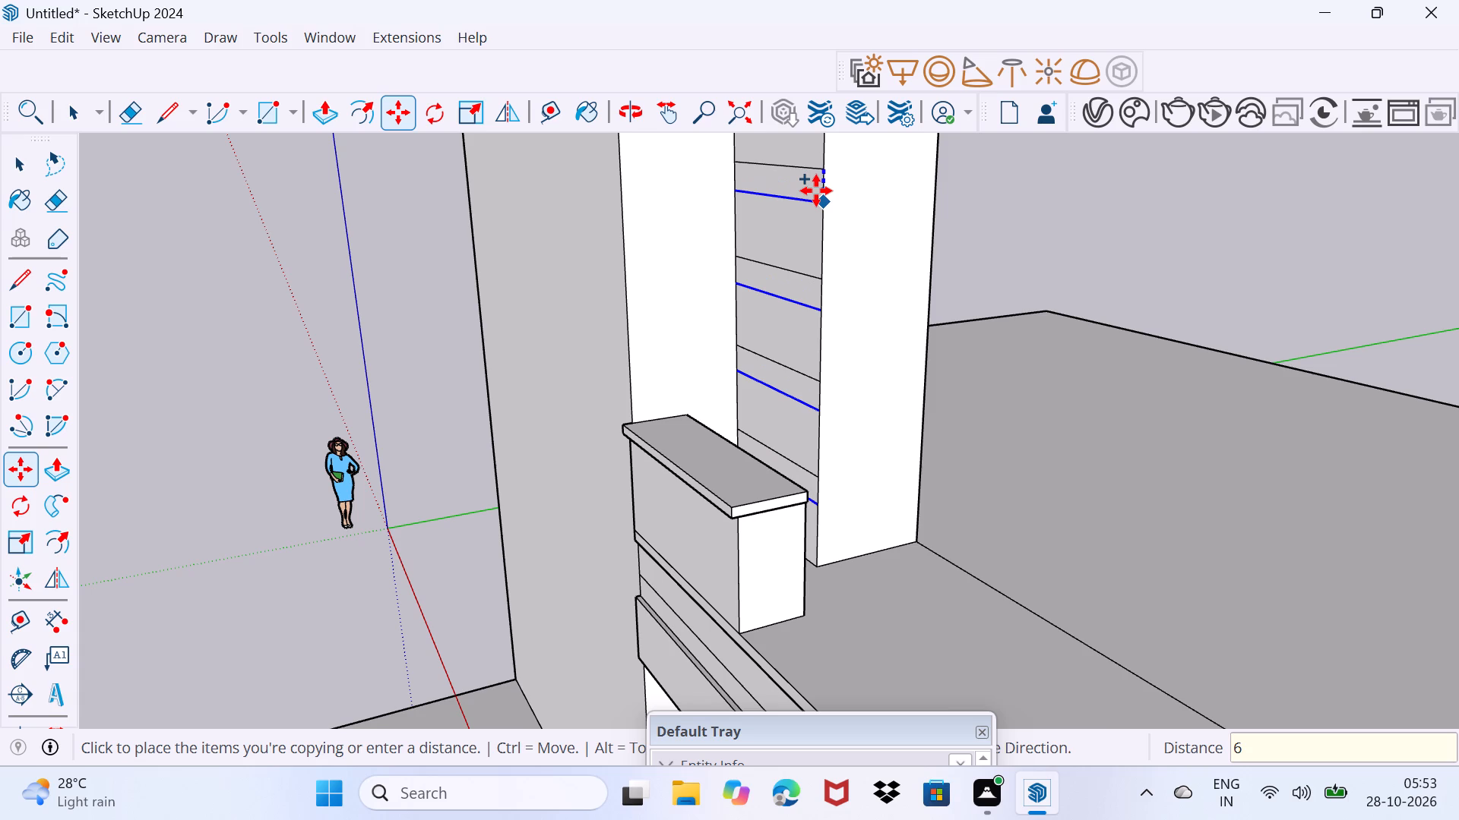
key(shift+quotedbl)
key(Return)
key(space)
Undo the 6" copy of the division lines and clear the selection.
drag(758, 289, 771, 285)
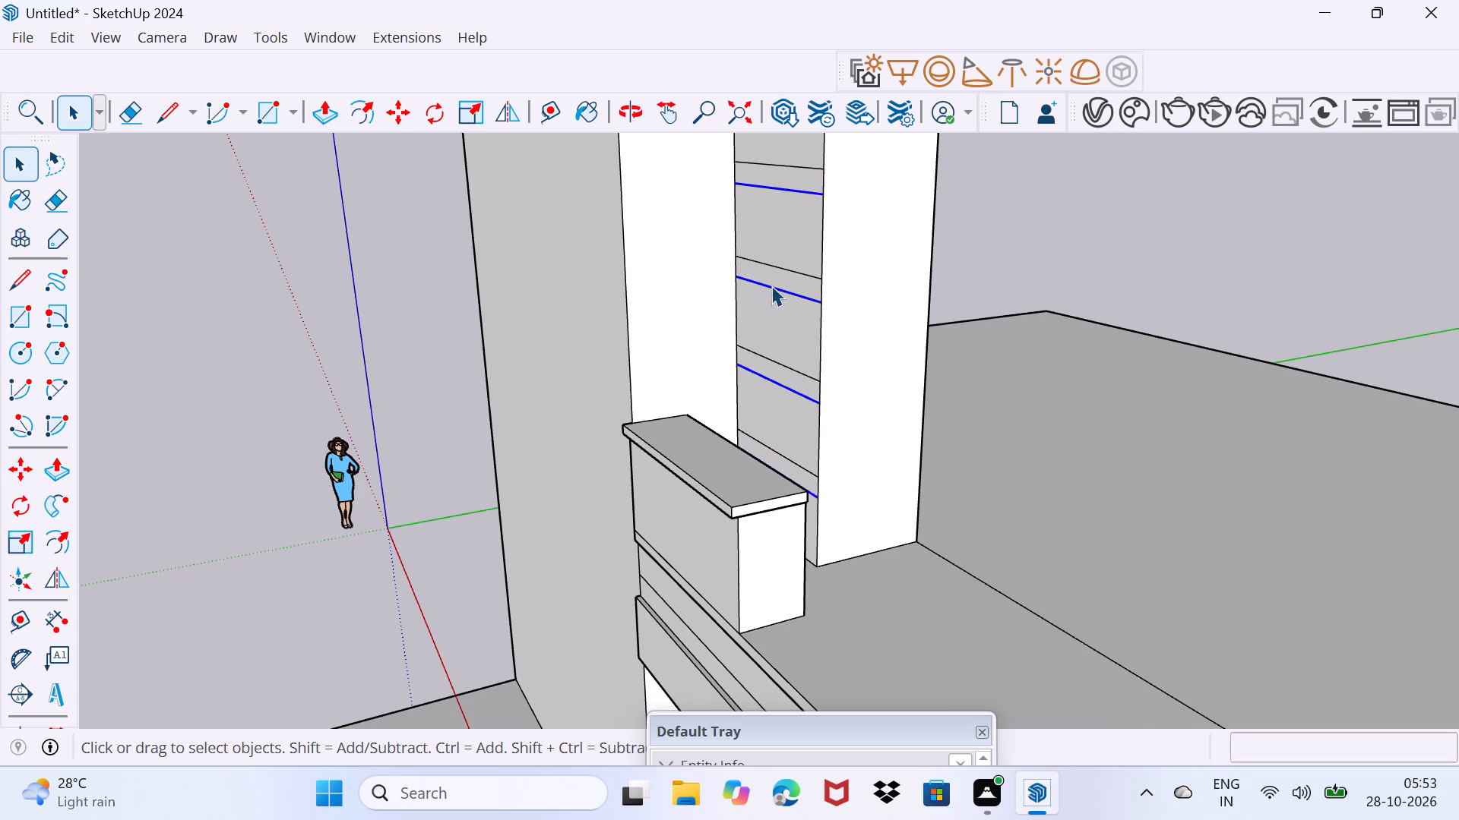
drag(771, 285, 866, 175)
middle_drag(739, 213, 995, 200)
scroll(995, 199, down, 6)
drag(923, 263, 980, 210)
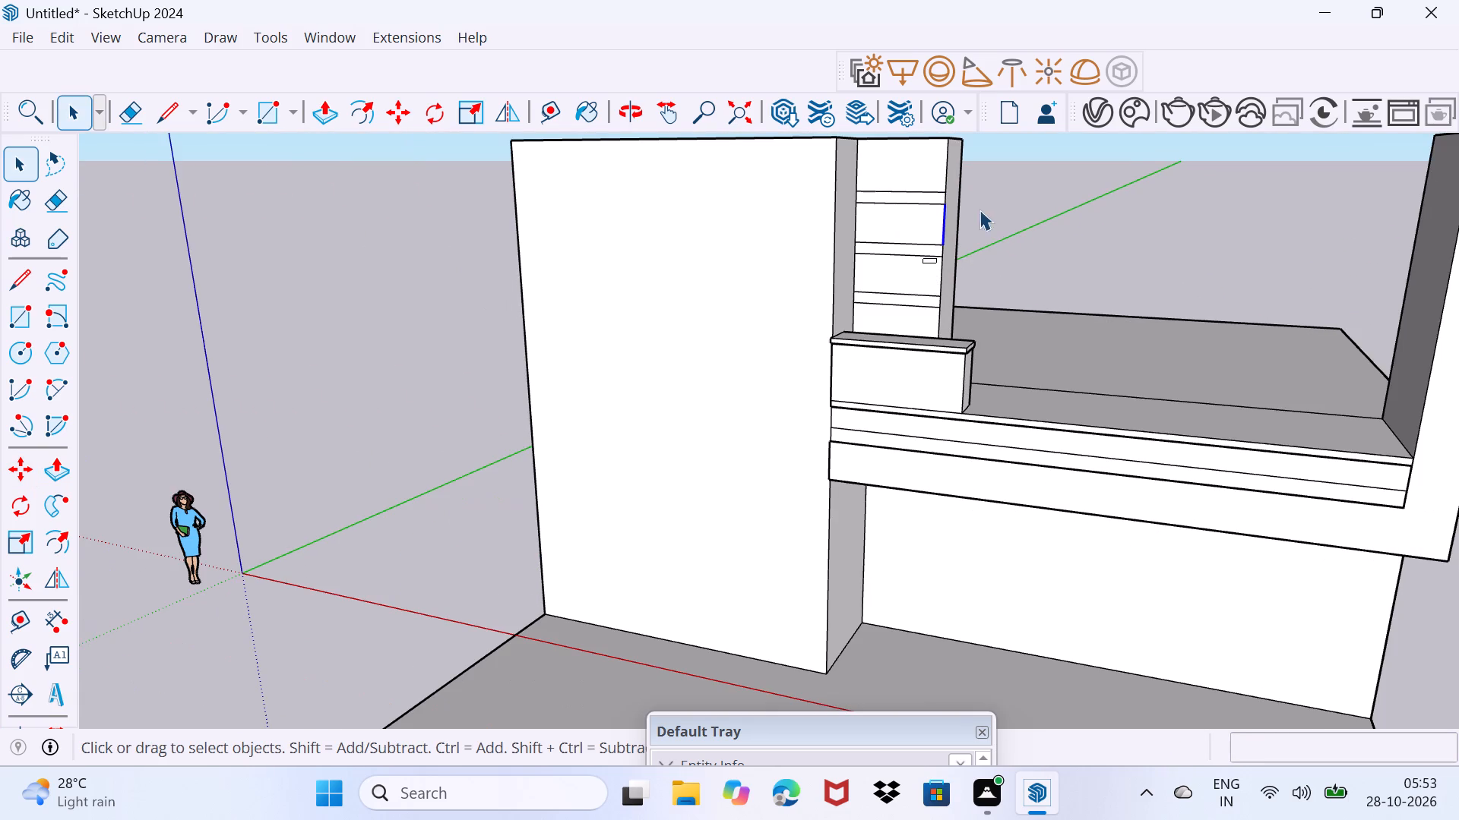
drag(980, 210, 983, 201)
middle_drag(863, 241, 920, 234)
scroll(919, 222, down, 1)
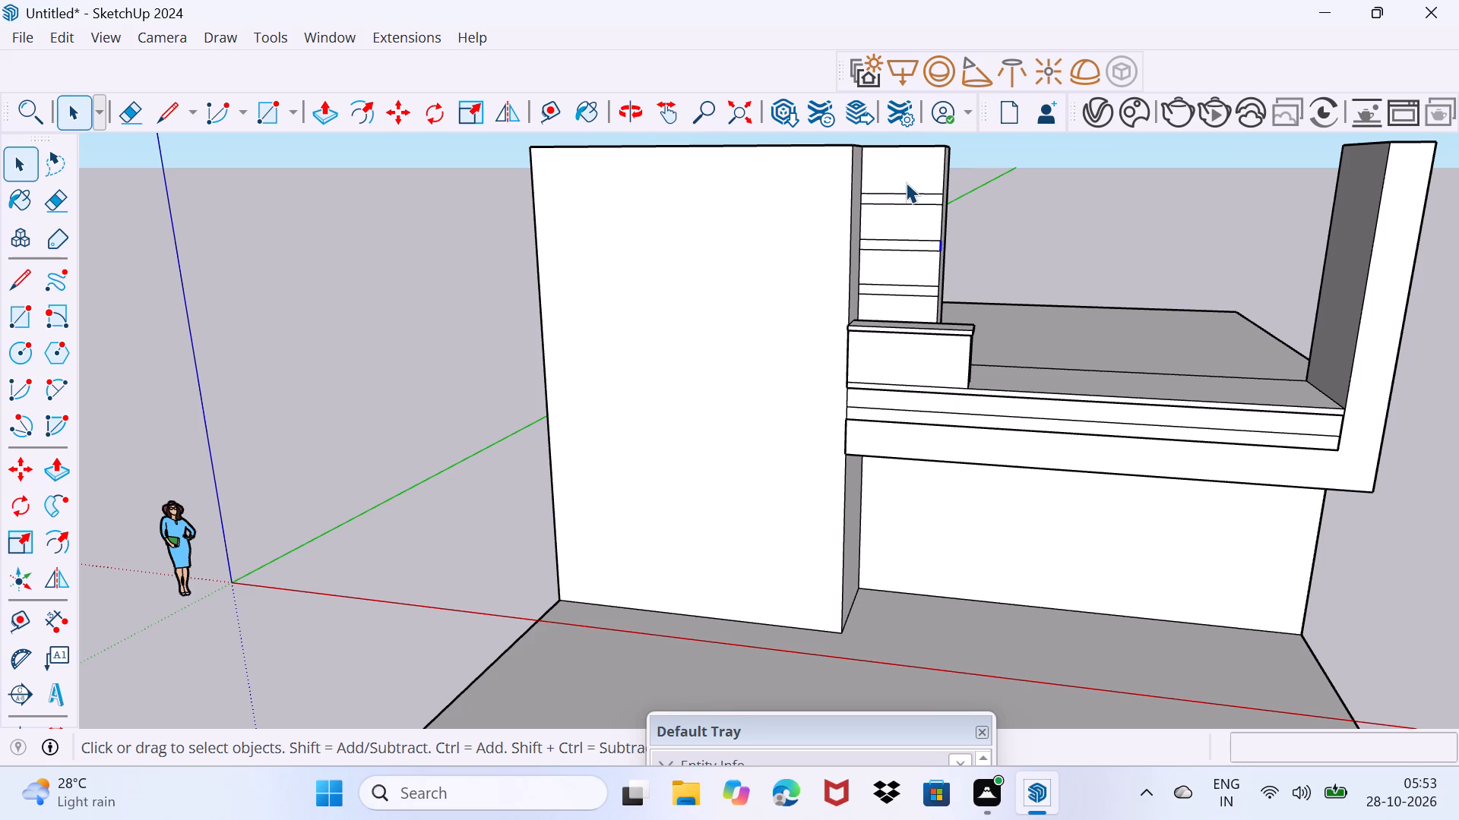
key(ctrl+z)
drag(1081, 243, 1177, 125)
Copy the four horizontal division lines on the set-back wall face 0.9" downward to outline thin strips.
scroll(919, 217, up, 1)
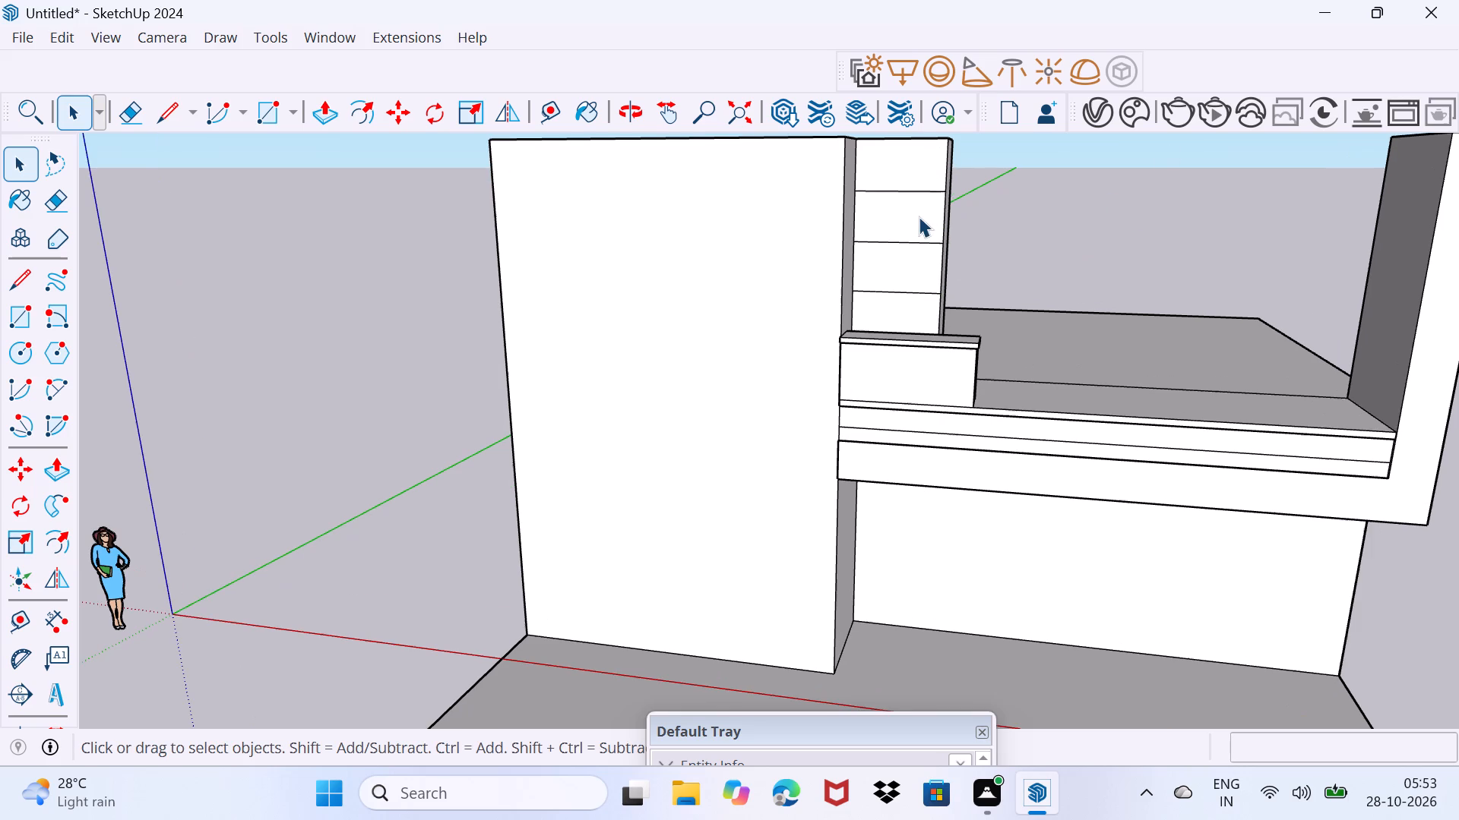
click(924, 190)
ctrl+click(919, 242)
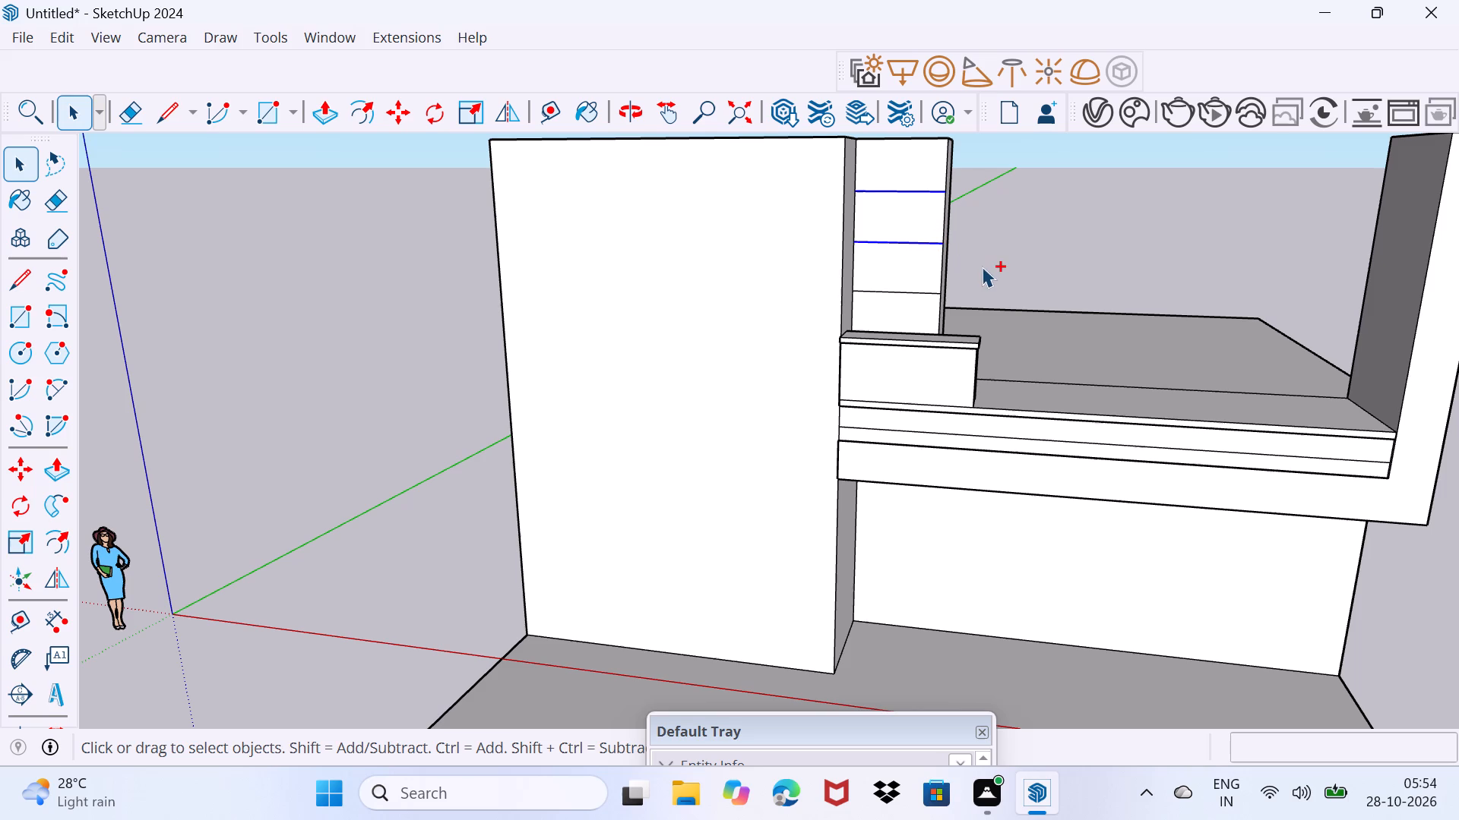
ctrl+middle_drag(982, 266, 849, 276)
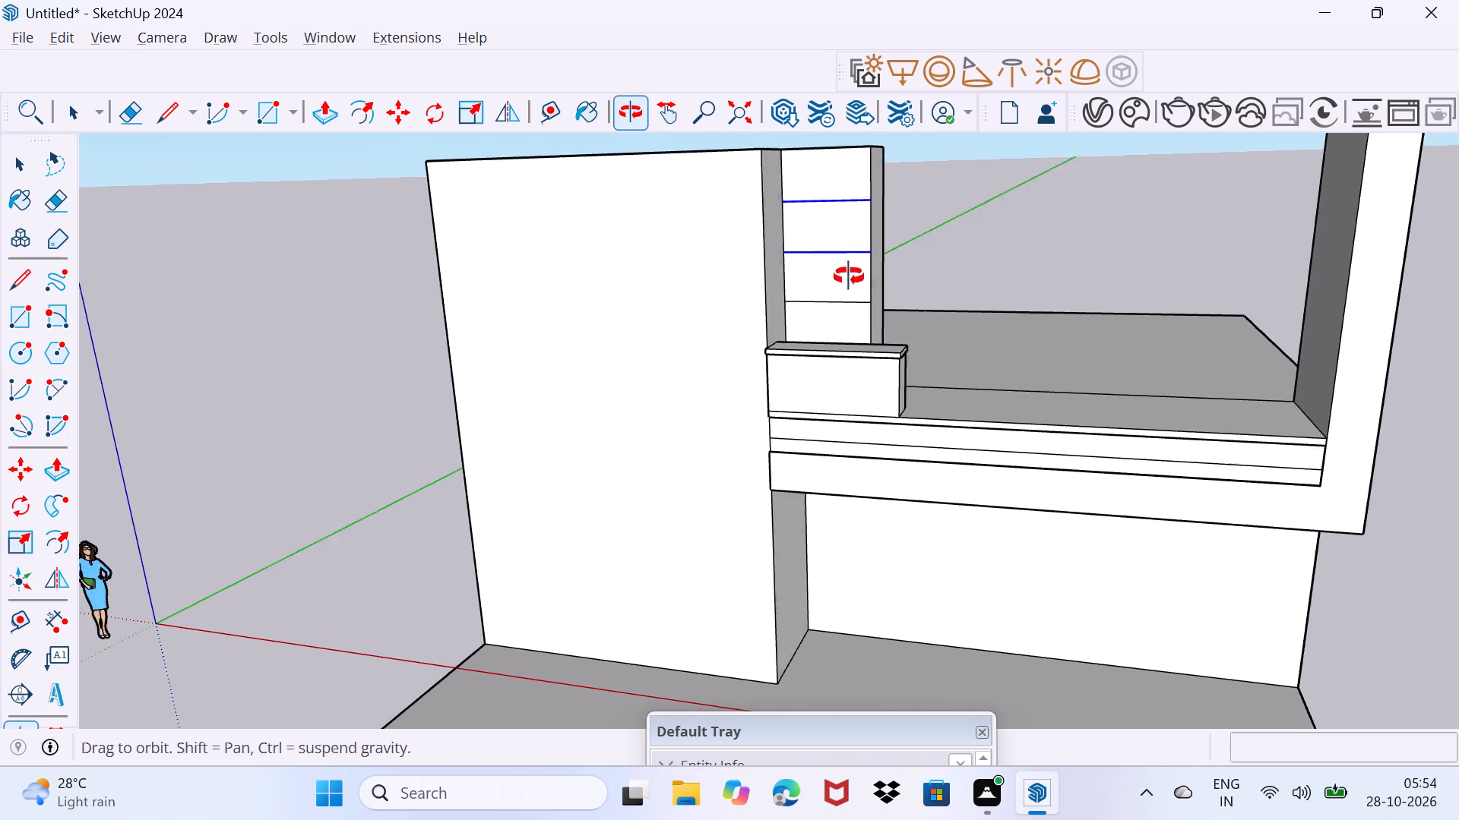
ctrl+middle_drag(849, 276, 350, 466)
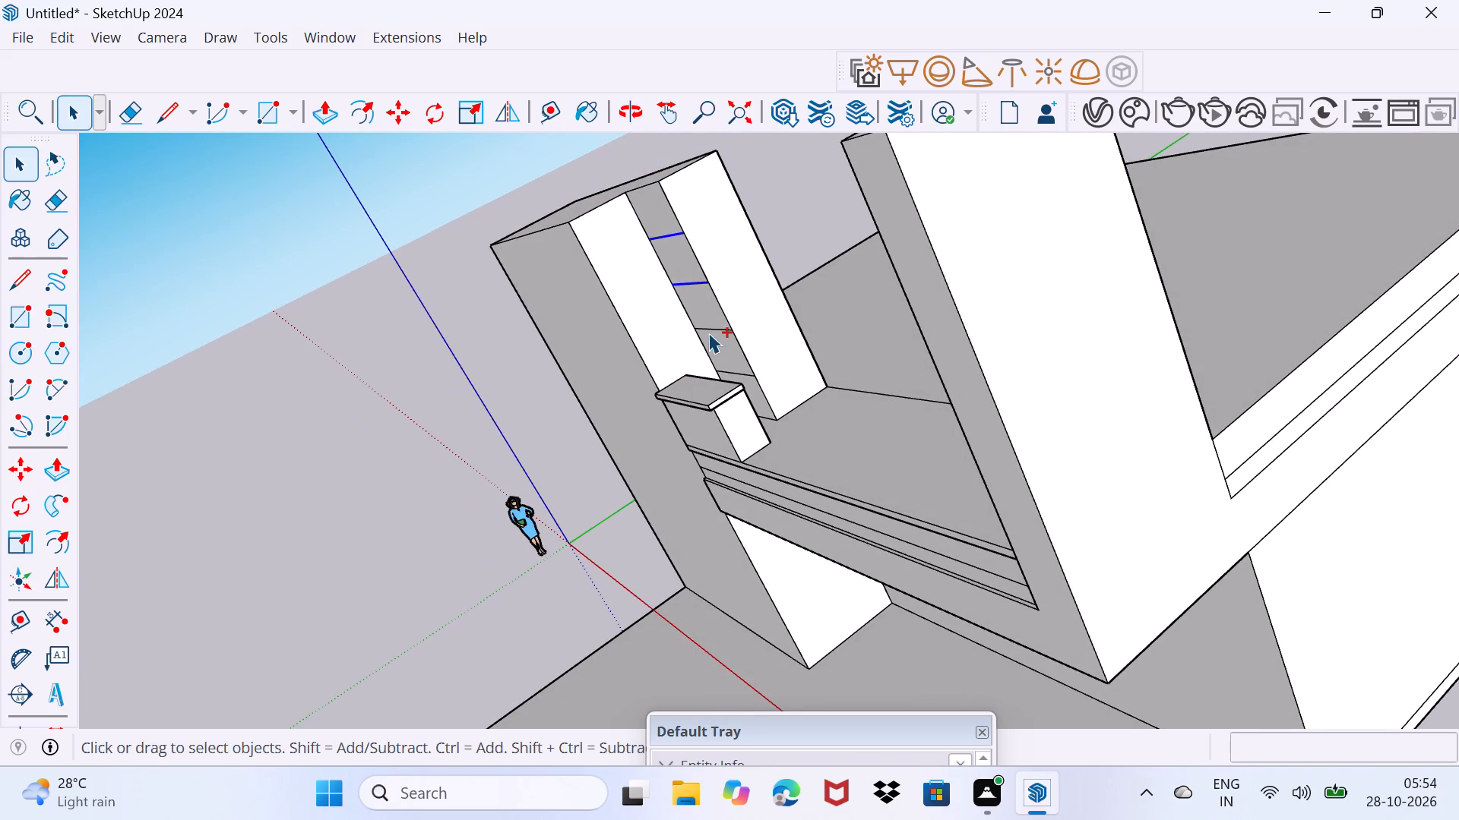
ctrl+click(719, 330)
ctrl+click(747, 375)
ctrl+middle_drag(683, 367, 785, 383)
key(m)
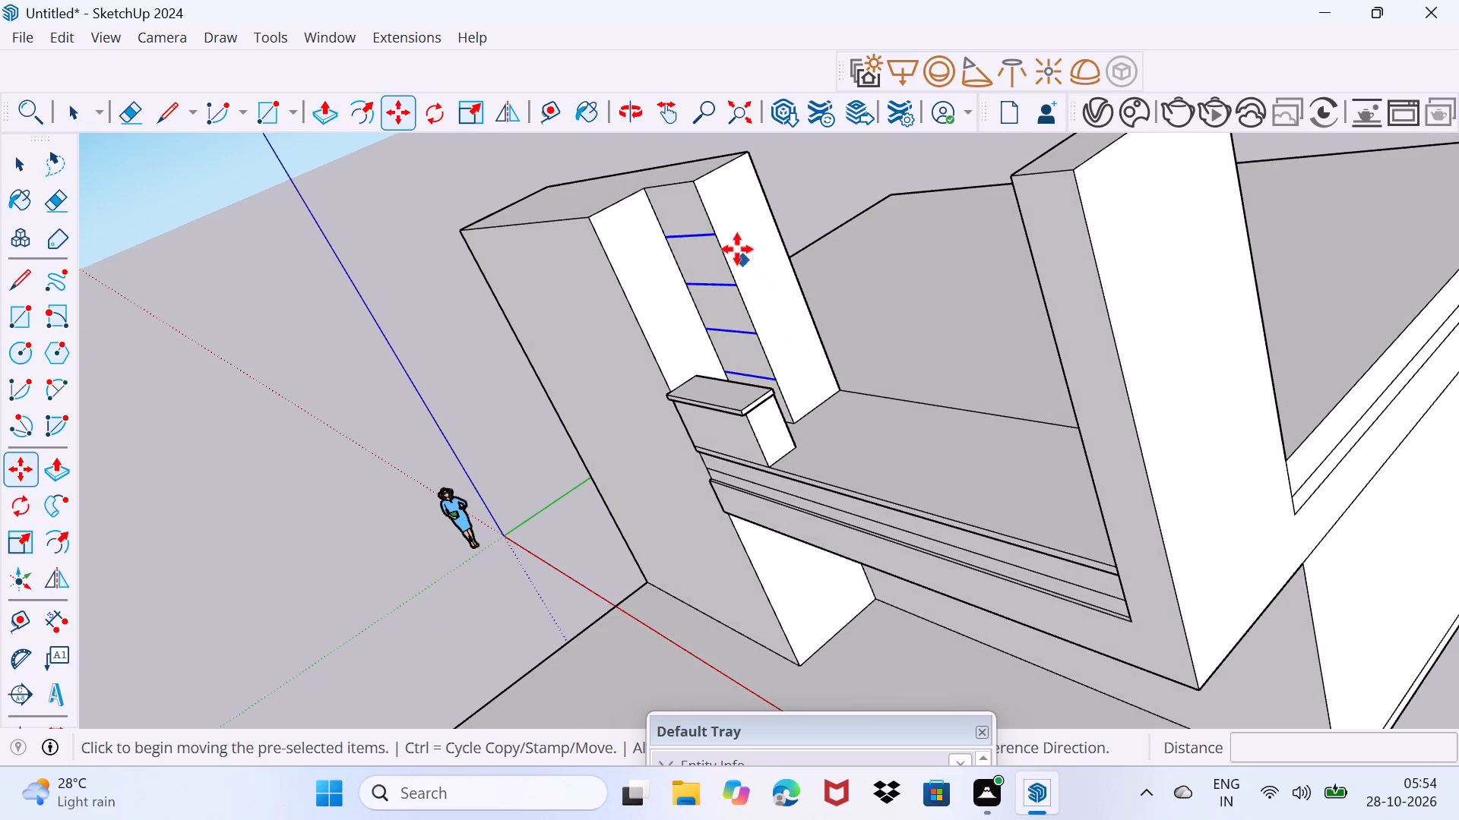
click(706, 228)
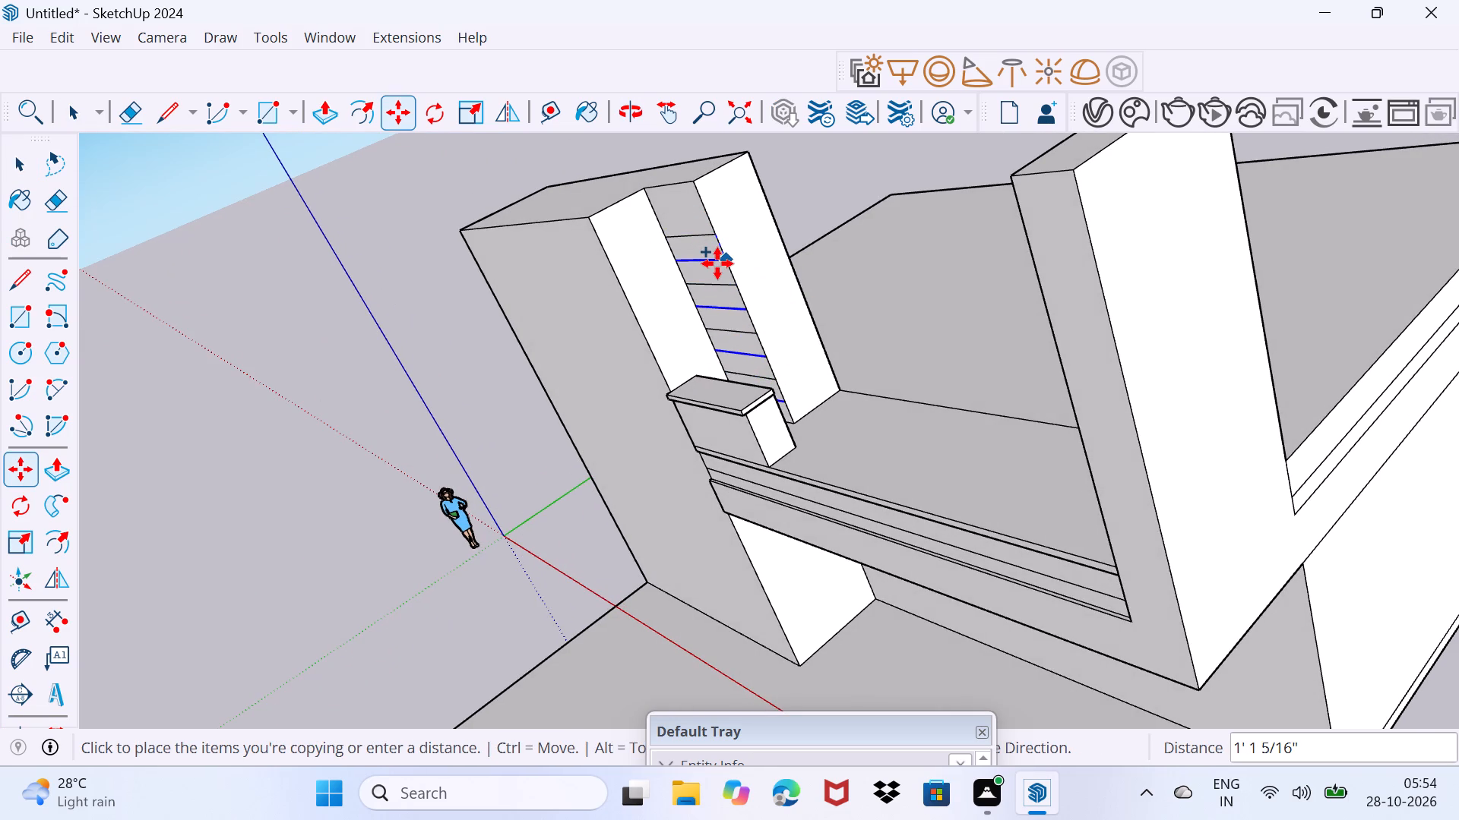
text(0.)
text(9")
key(Return)
key(v)
key(space)
Push/Pull the topmost thin strip on the set-back wall face inward about 15/16" to form a groove.
drag(679, 320, 752, 226)
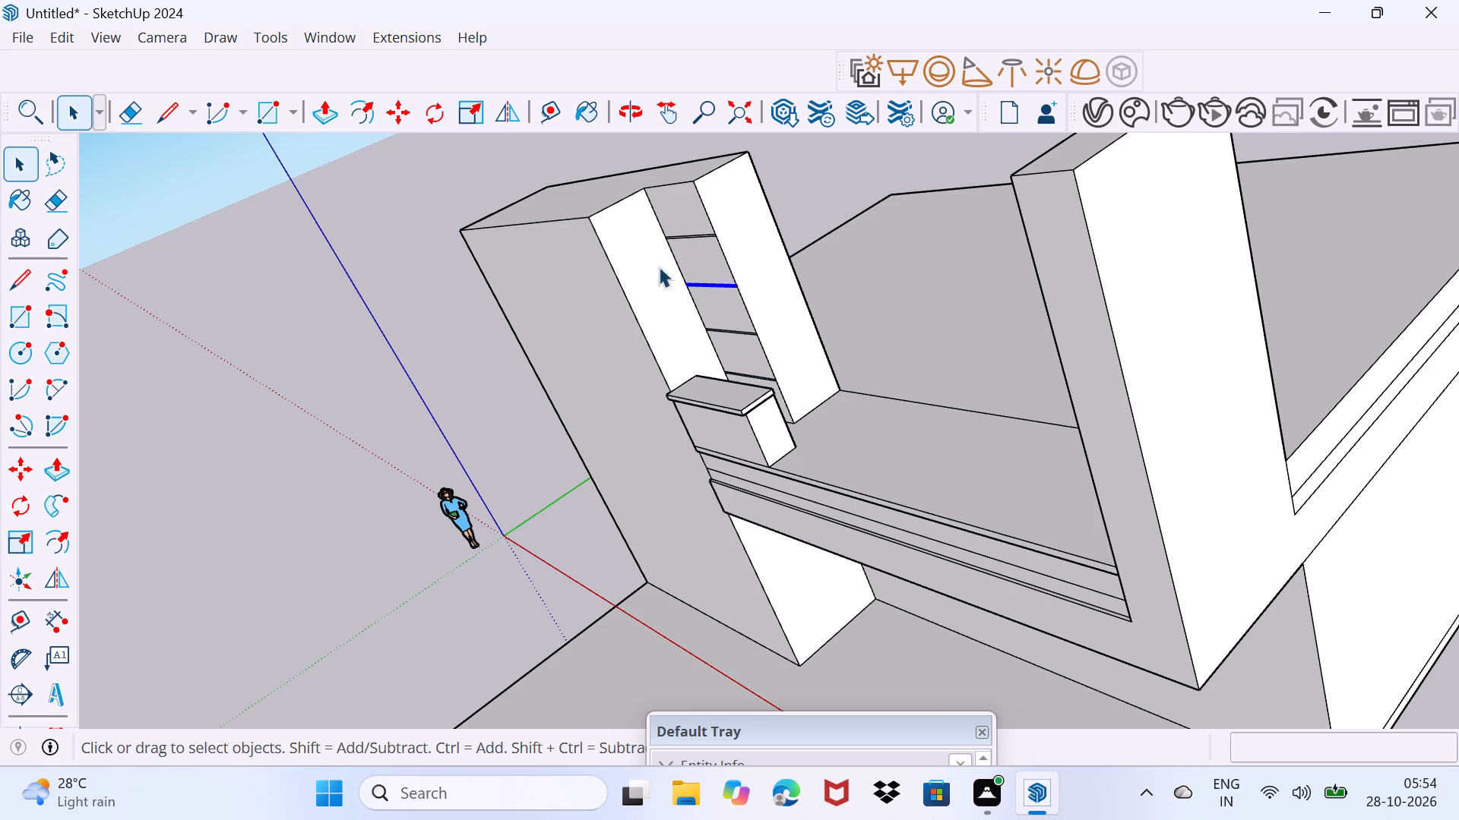
middle_drag(621, 296, 844, 292)
scroll(819, 233, up, 4)
drag(767, 273, 812, 188)
scroll(720, 307, up, 2)
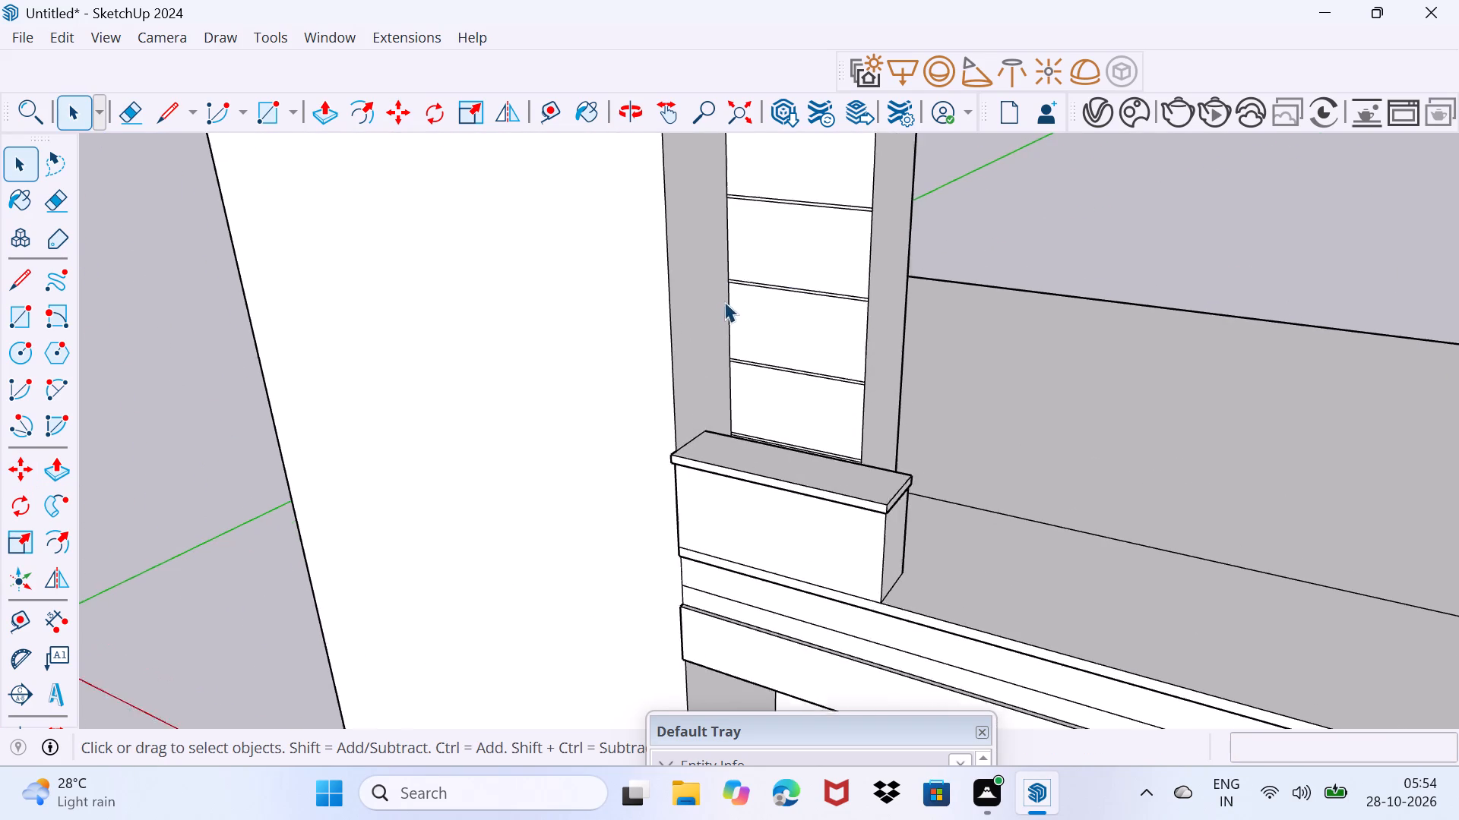
scroll(724, 301, up, 2)
middle_drag(765, 269, 811, 339)
scroll(872, 195, up, 3)
scroll(944, 207, up, 2)
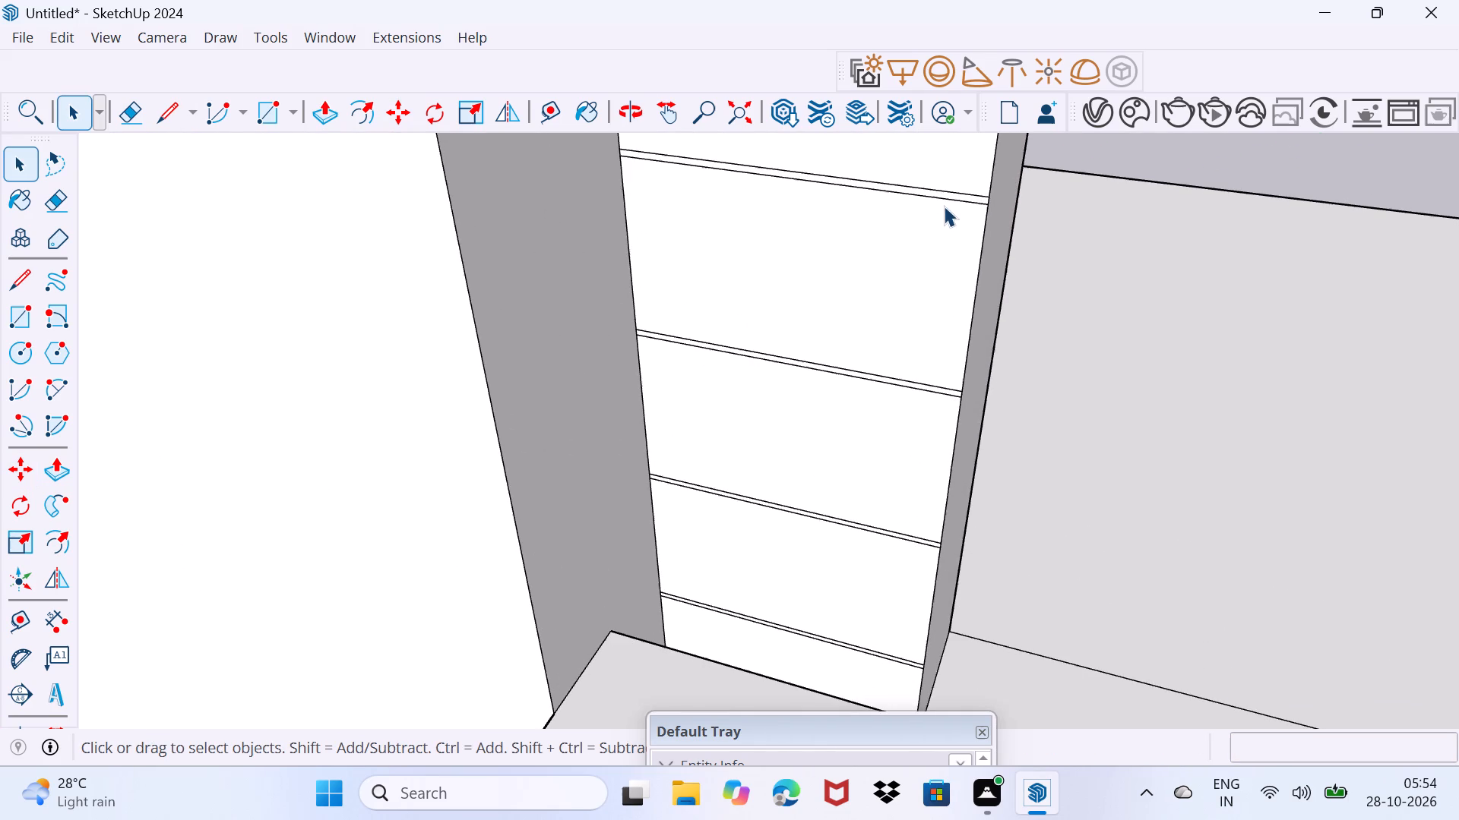
scroll(951, 191, up, 3)
click(955, 197)
click(955, 197)
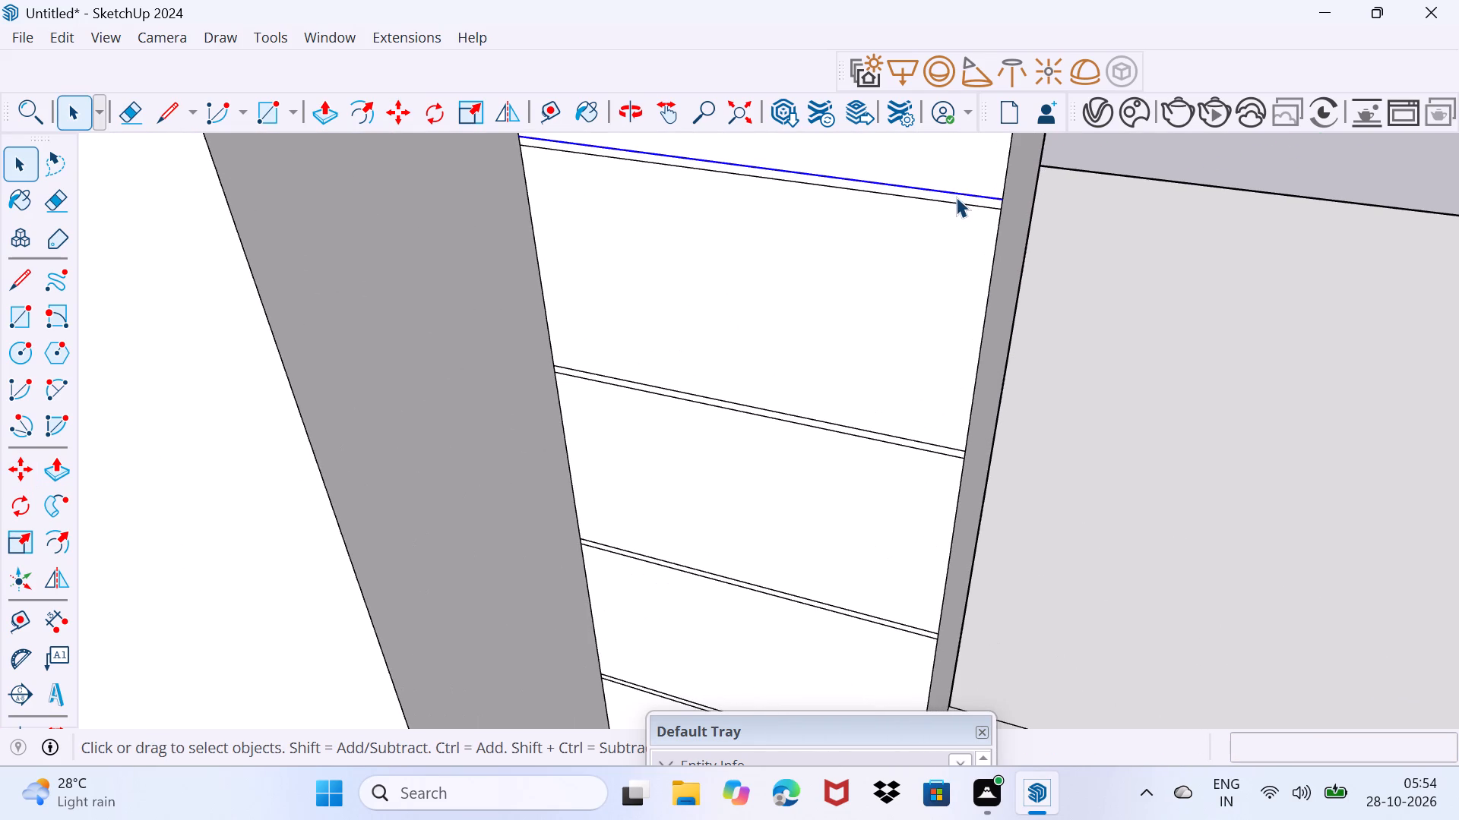
drag(957, 203, 986, 150)
click(967, 197)
drag(967, 197, 992, 172)
drag(992, 172, 980, 187)
scroll(977, 207, up, 3)
click(981, 198)
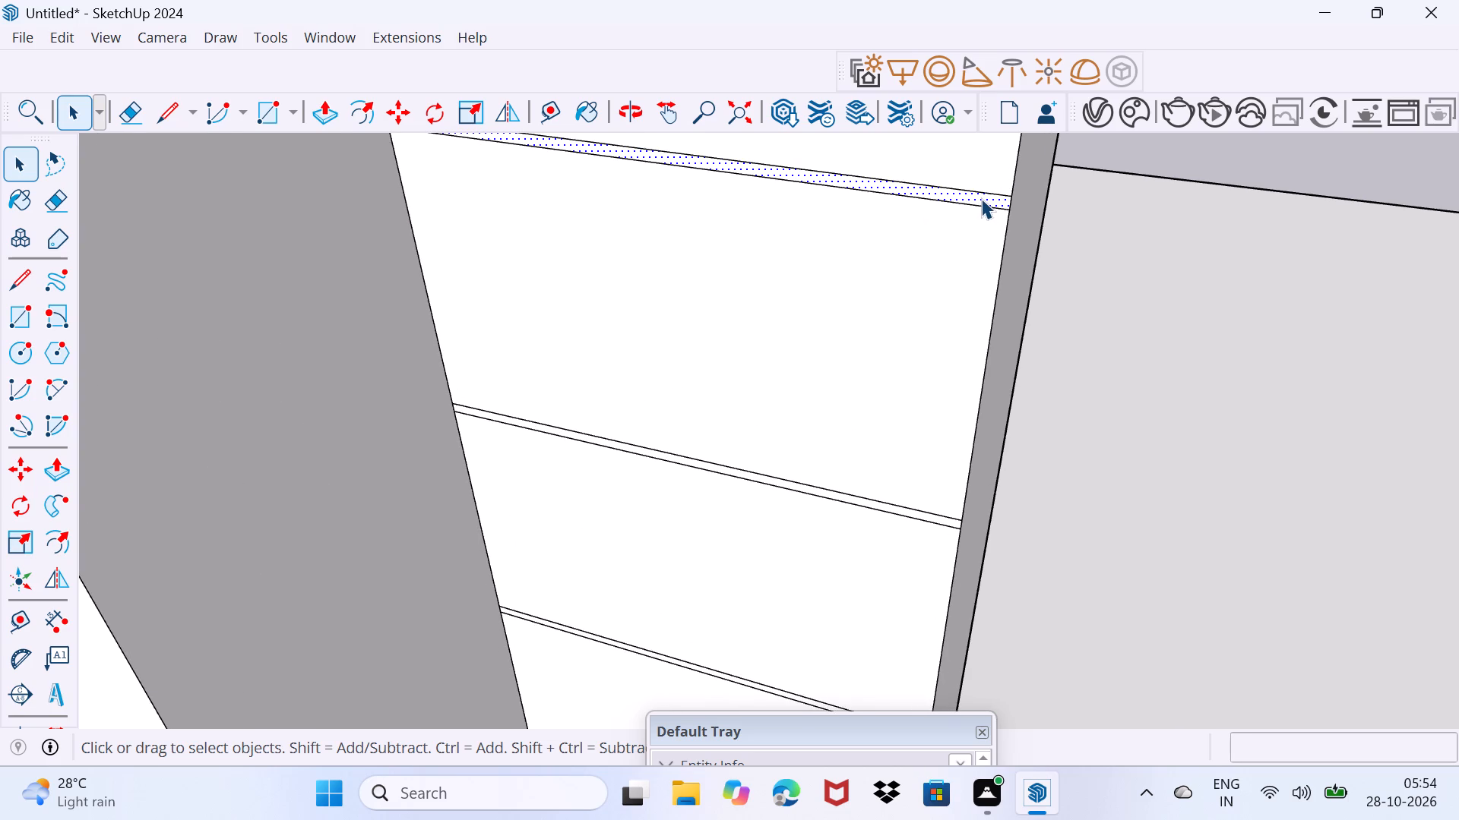
key(p)
click(981, 198)
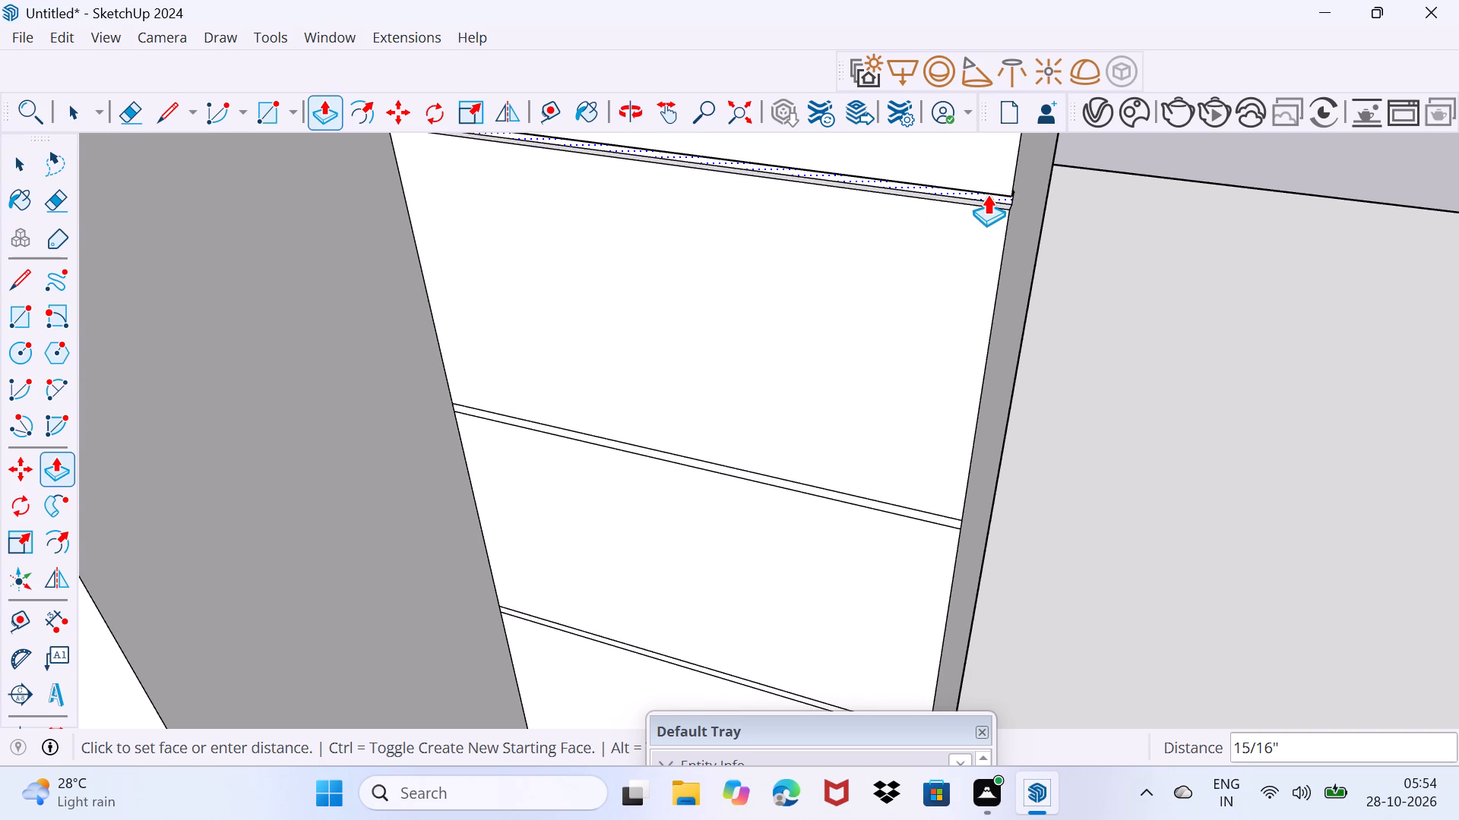
click(987, 194)
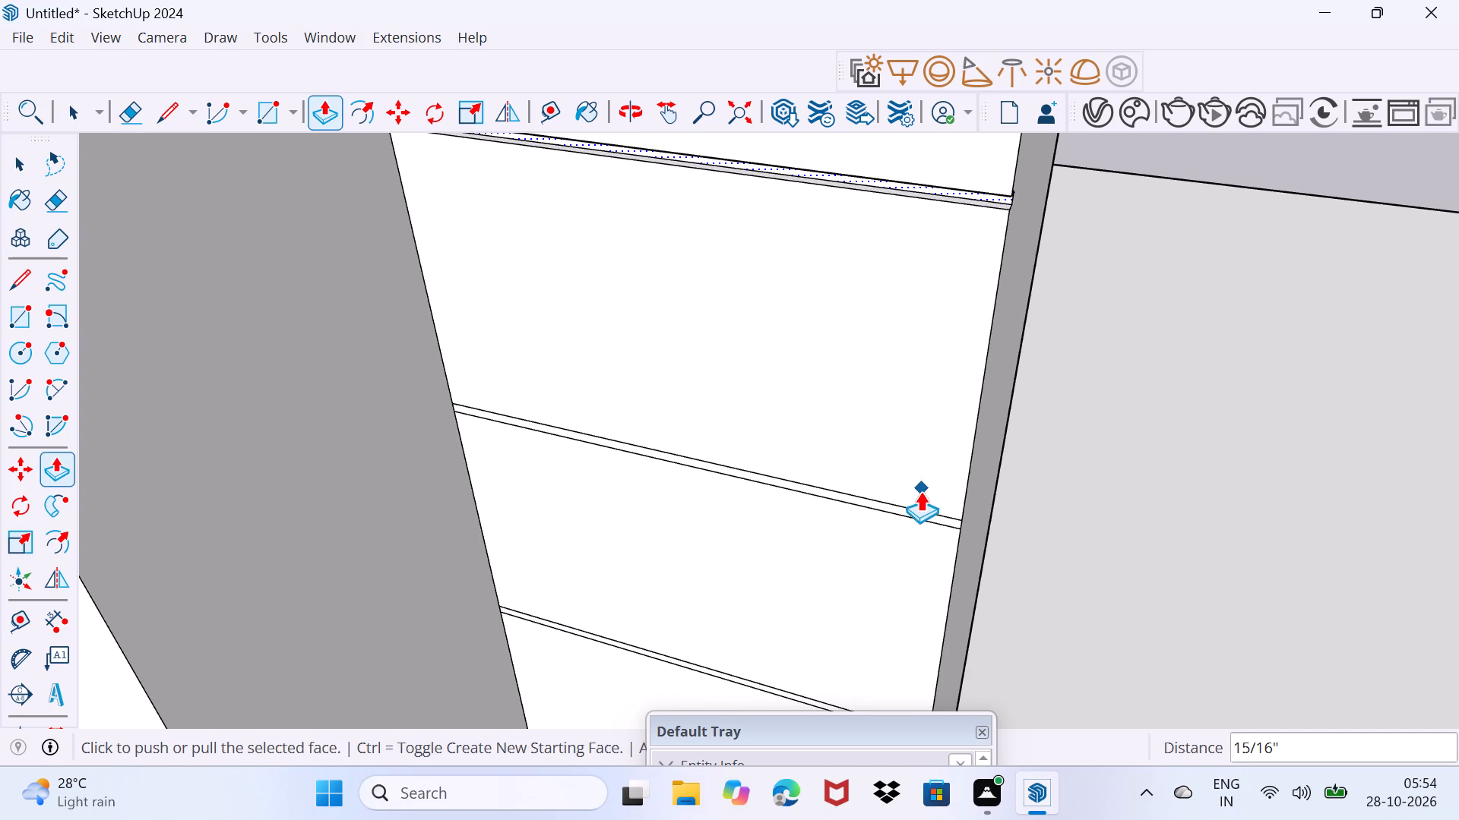
key(Escape)
Push/Pull the second thin strip from the top of the set-back wall face inward about 1" as a groove.
click(926, 516)
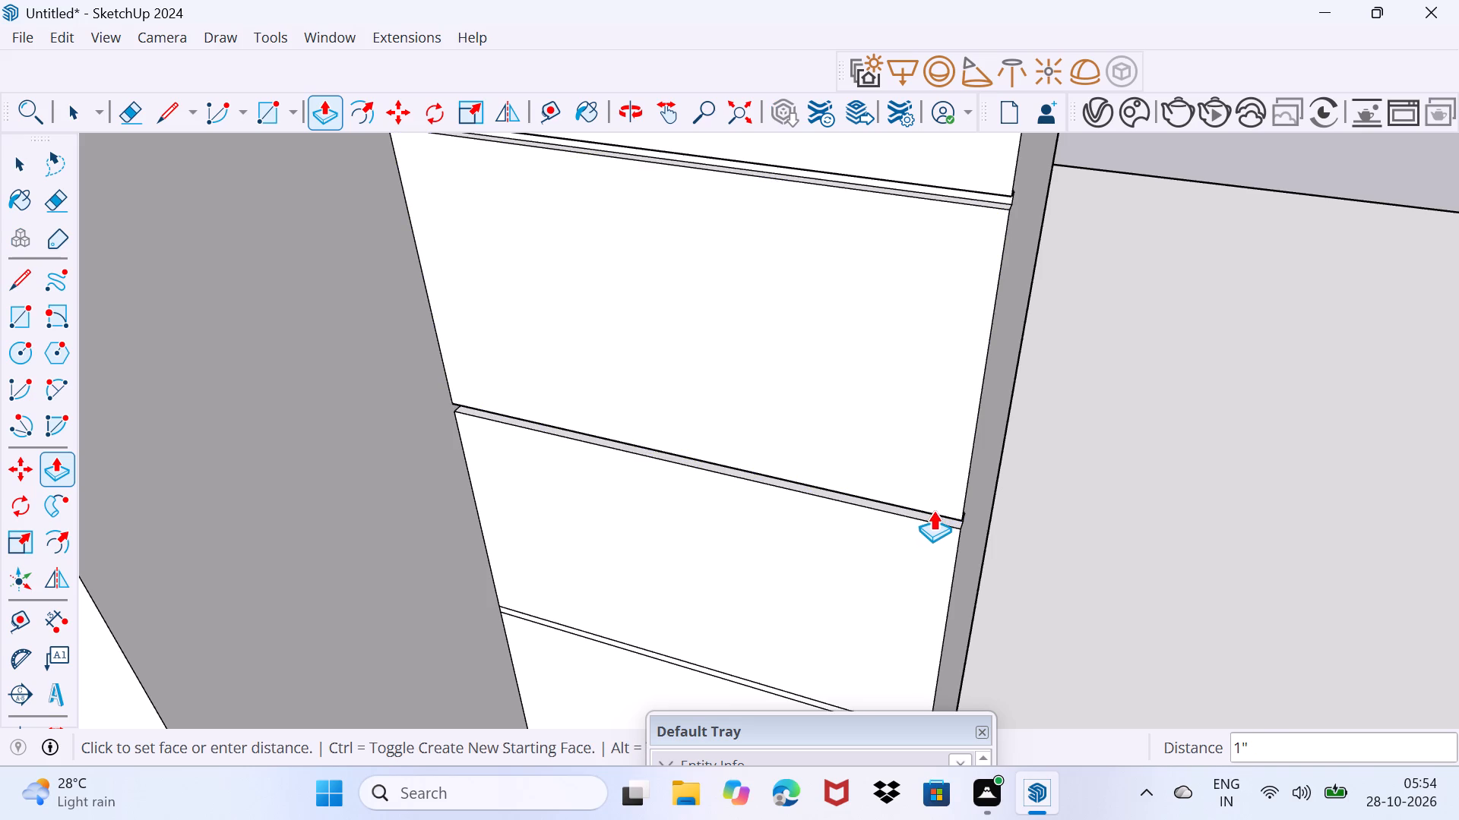
click(933, 510)
scroll(922, 516, down, 3)
middle_drag(922, 517, 704, 128)
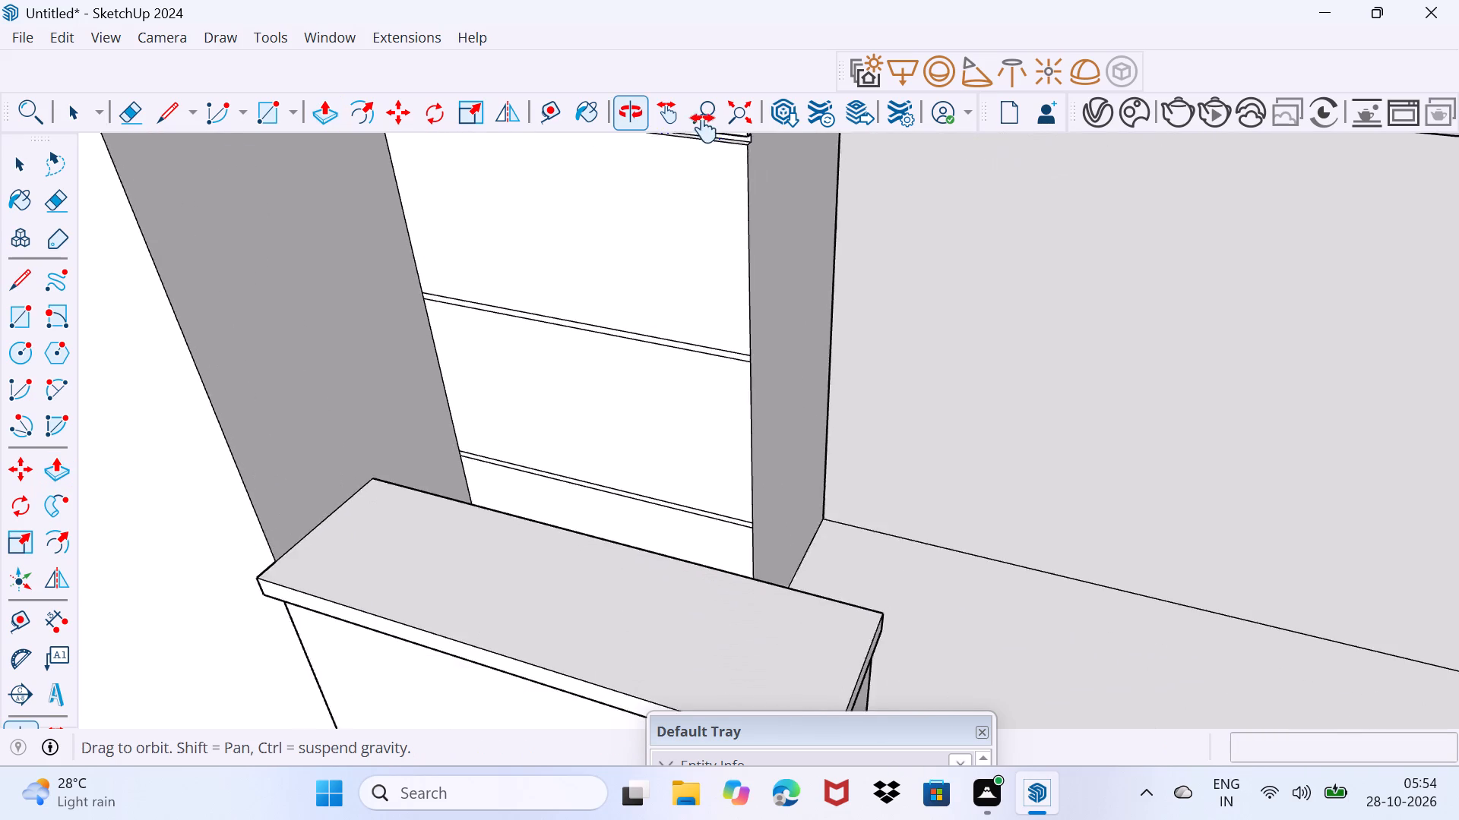
Push/Pull the two lowest thin strips on the set-back wall face inward about 1 1/2" and 1 1/16" as grooves.
middle_drag(704, 128, 692, 147)
click(706, 364)
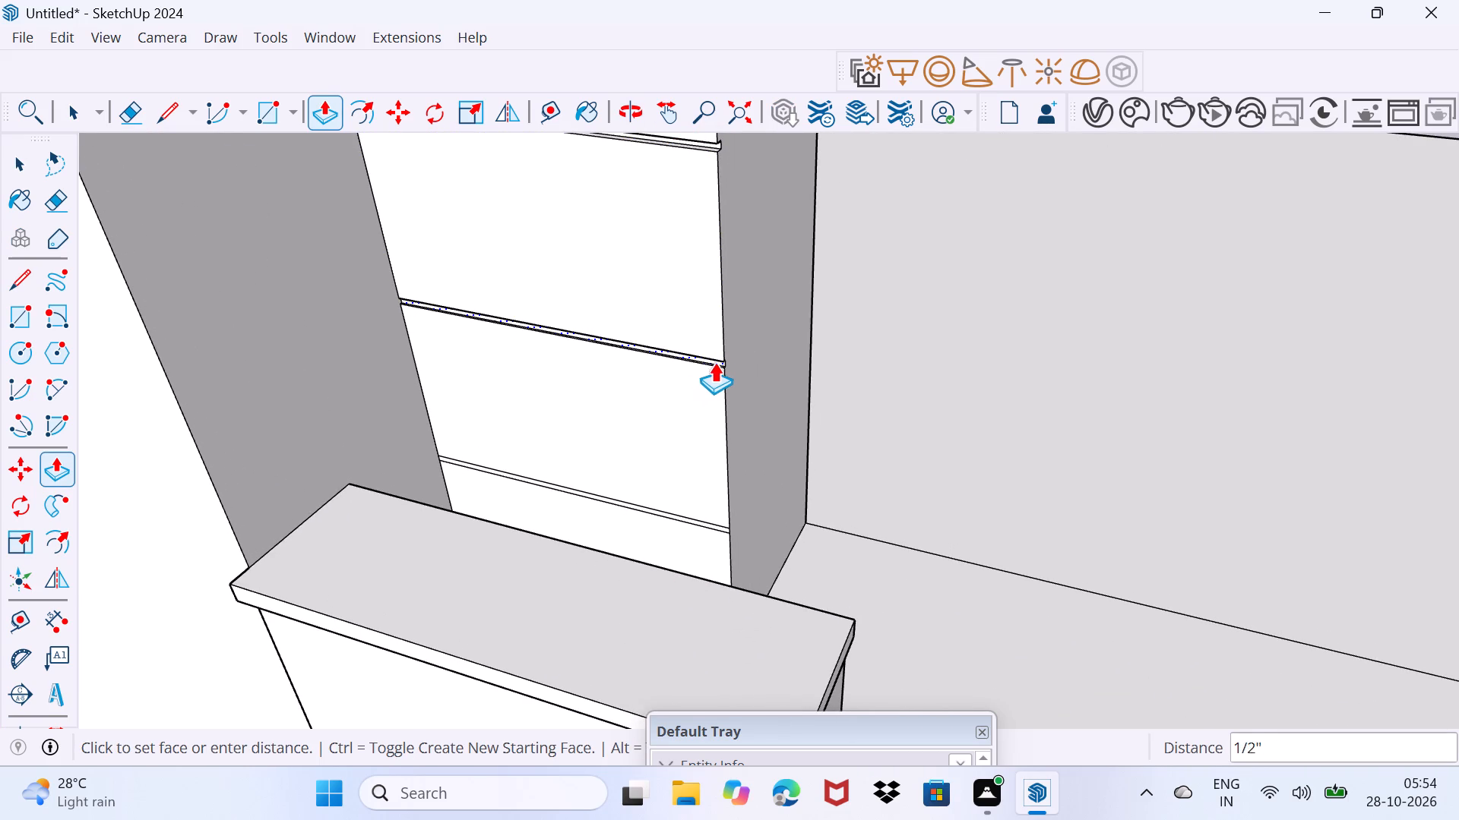
click(715, 362)
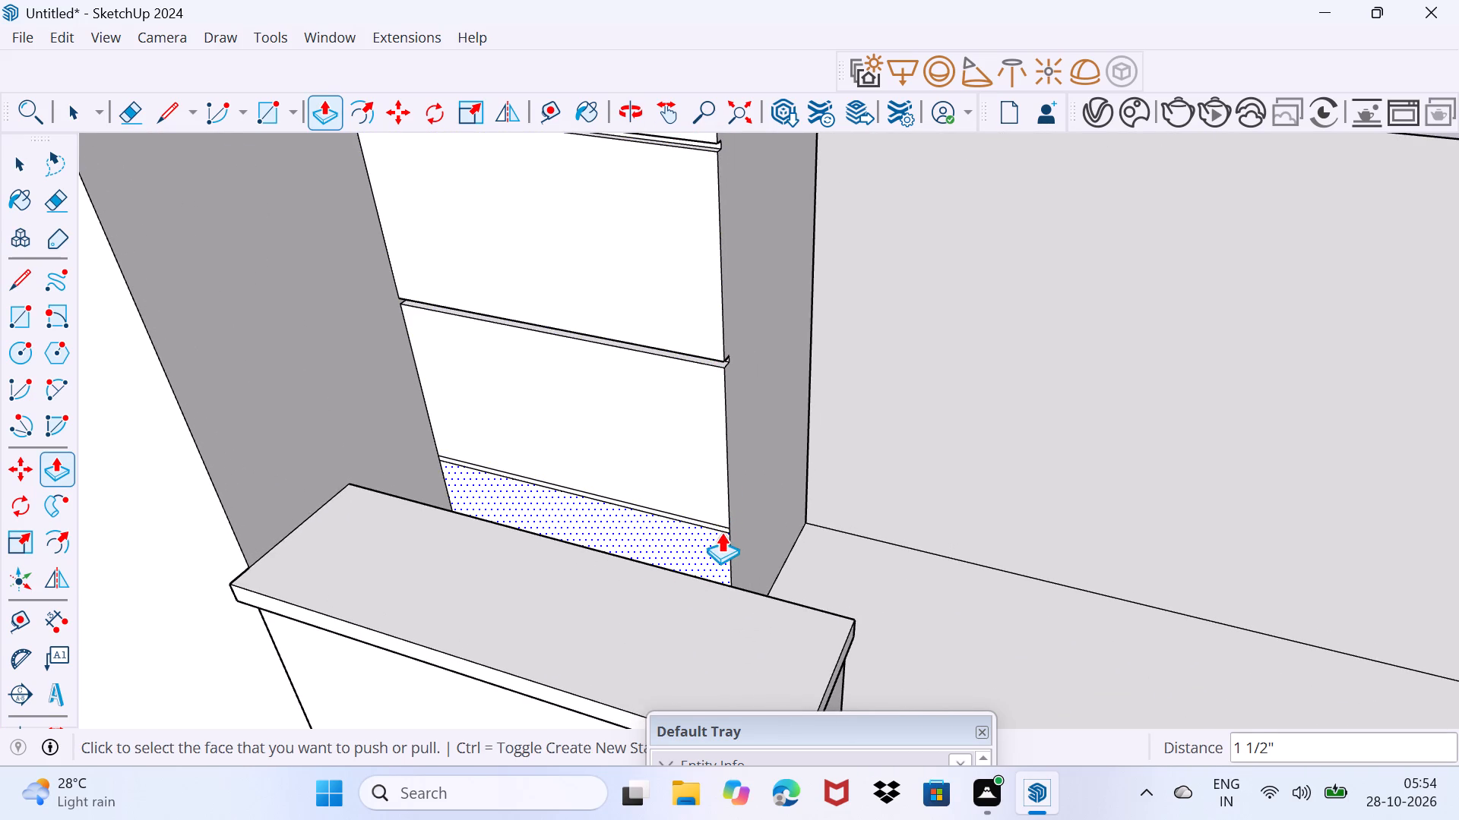
click(720, 528)
click(728, 526)
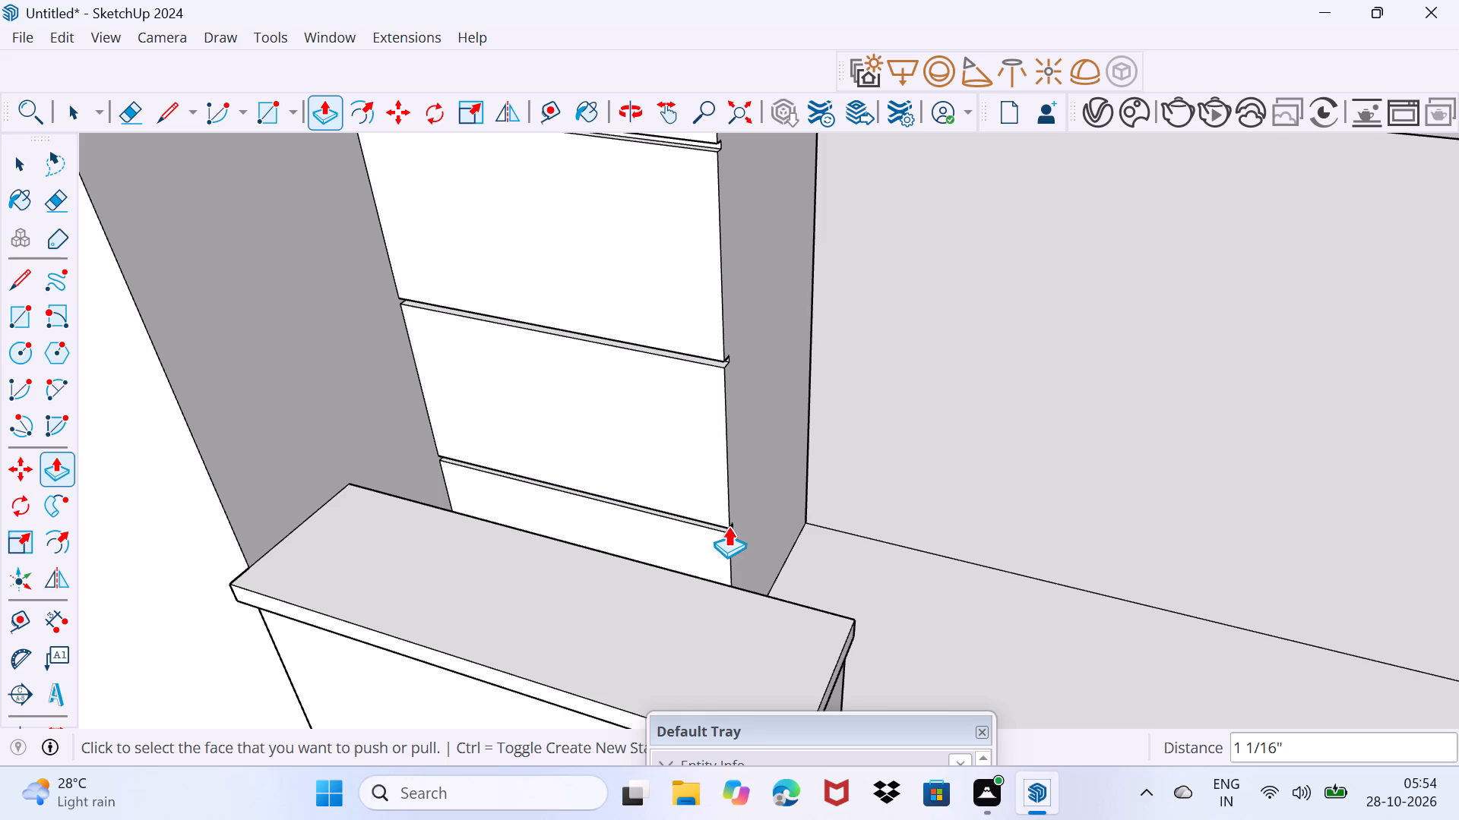
key(space)
Push/Pull the top face of the tall stepped wall upward as a new, separate band above it.
drag(708, 538, 762, 476)
scroll(753, 453, down, 9)
drag(752, 456, 799, 410)
scroll(788, 399, down, 8)
middle_drag(724, 432, 840, 346)
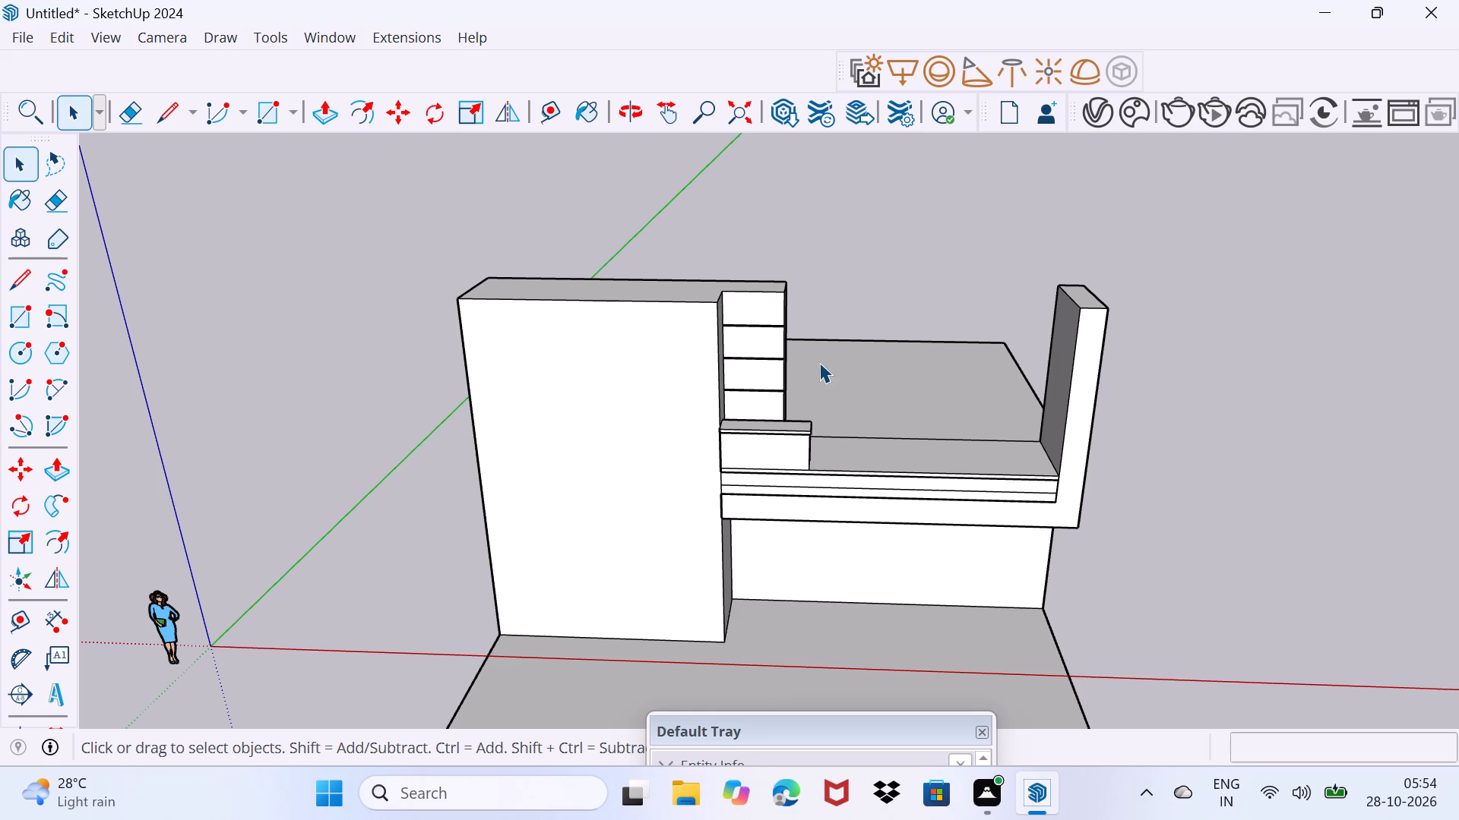
click(695, 289)
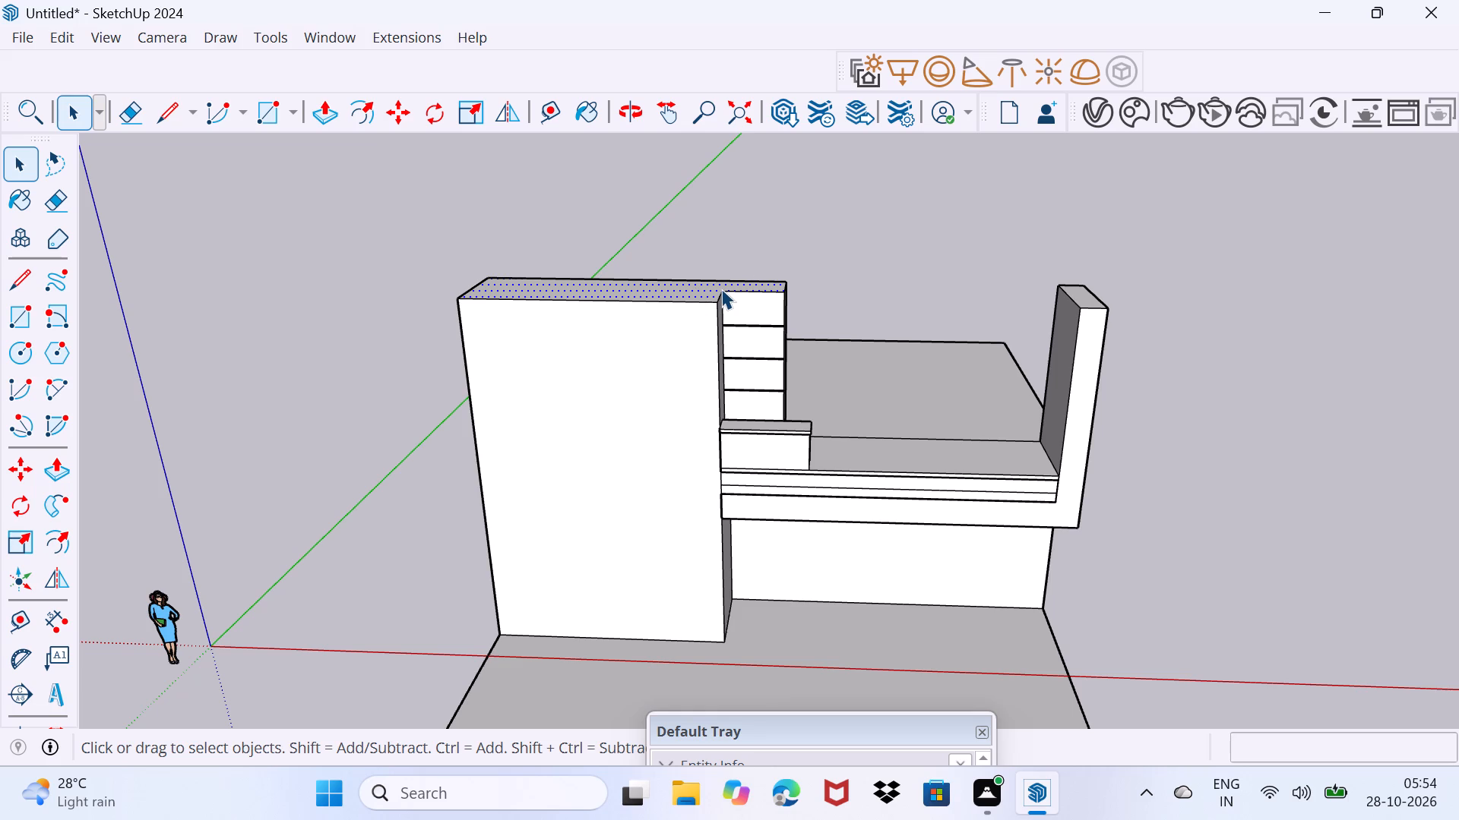
key(p)
click(721, 289)
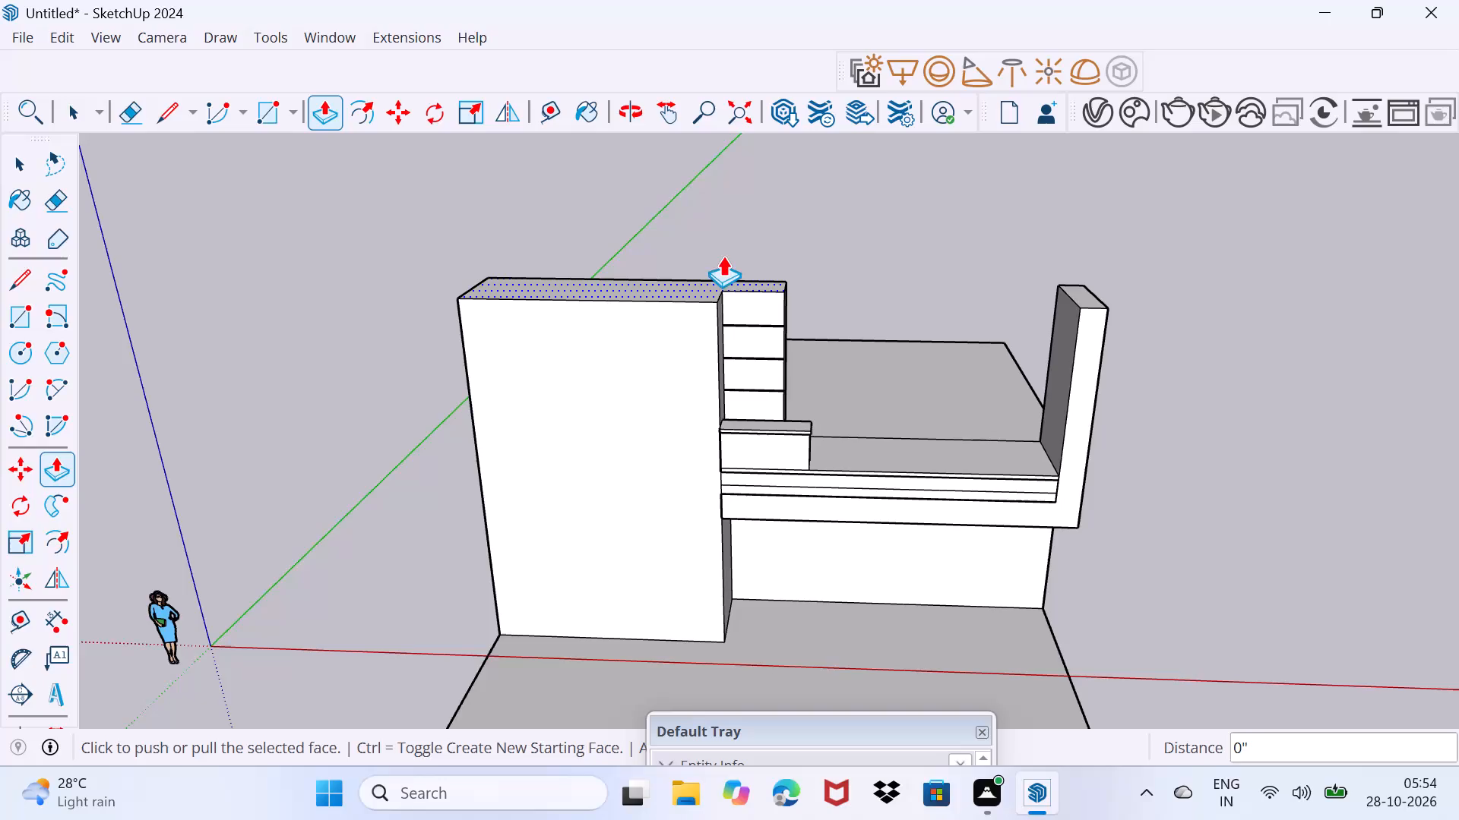
click(692, 285)
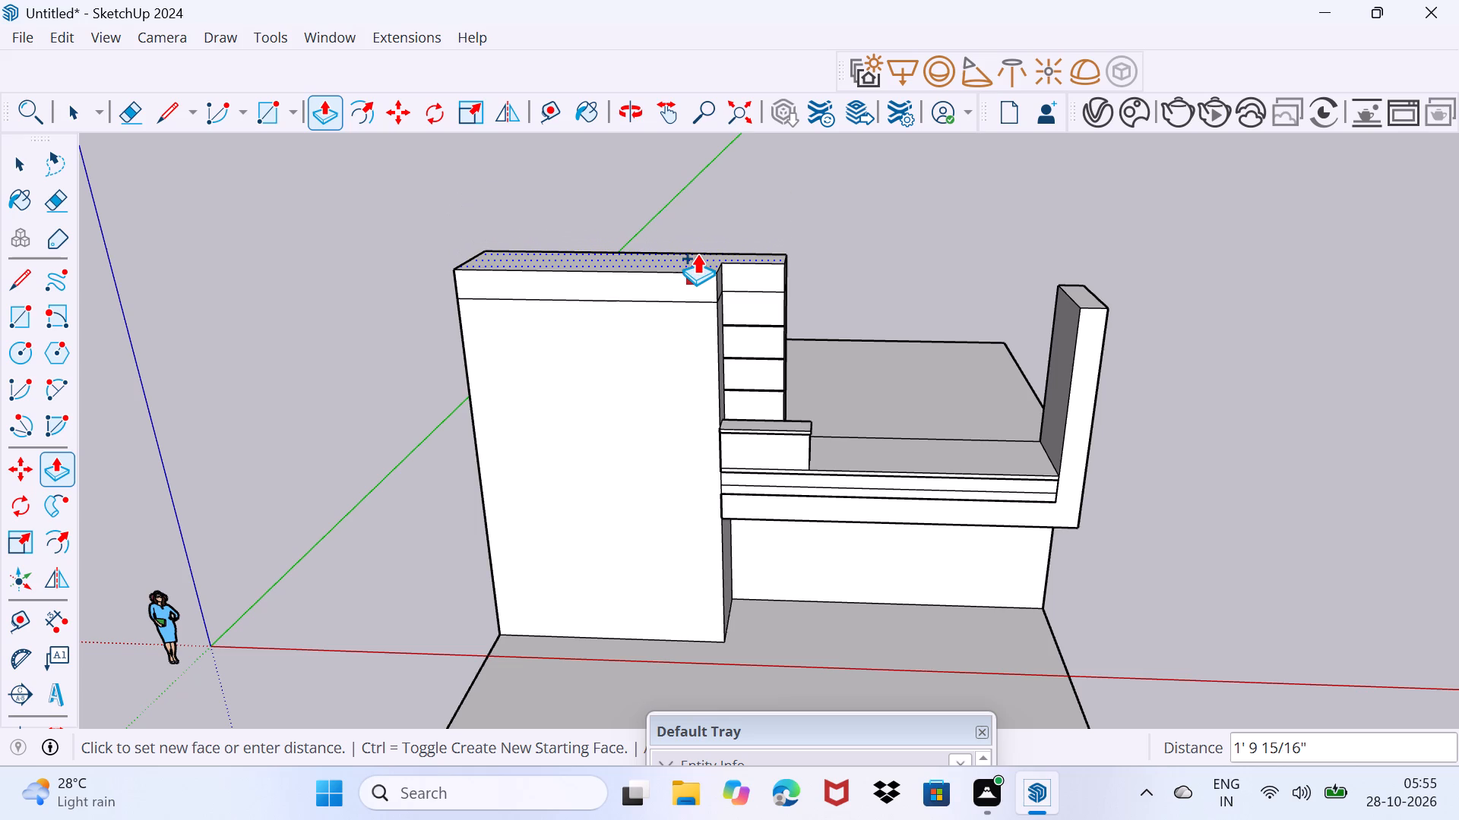
click(698, 238)
key(space)
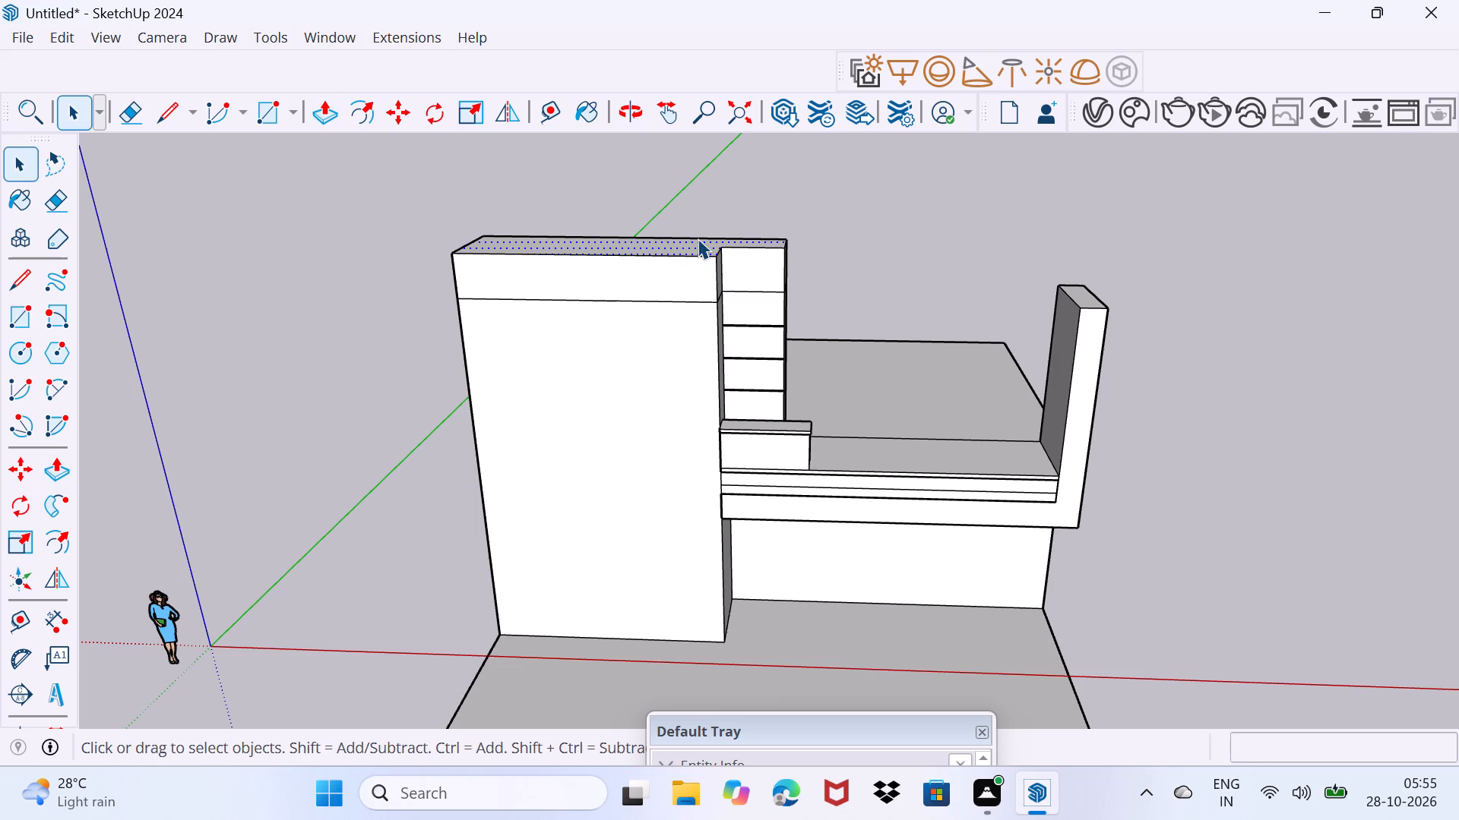
Extend the front part of the top band by about 4', and by a further 19' 8" across the opening to the upright's outer side.
middle_drag(900, 355, 511, 352)
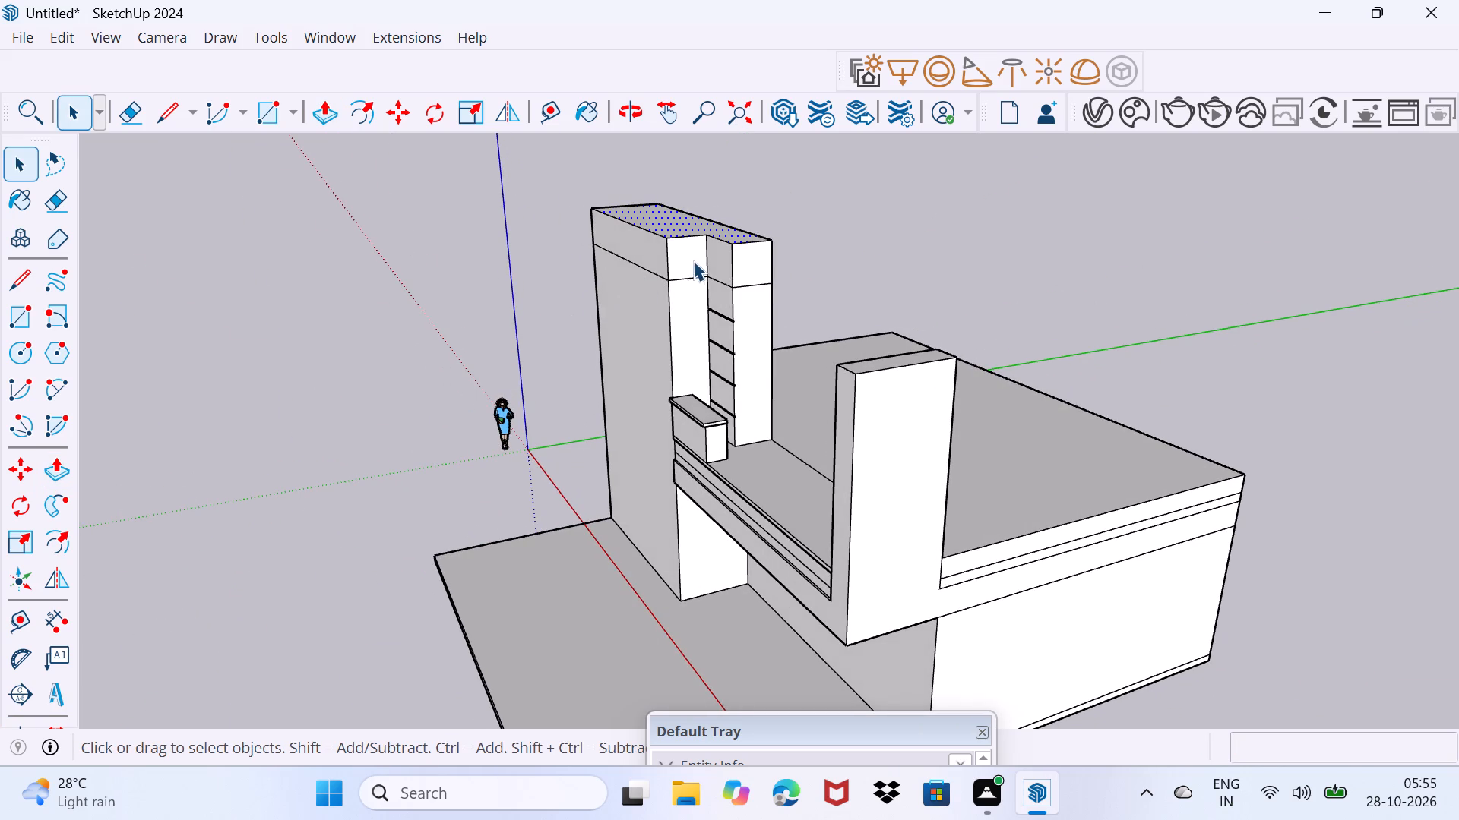
click(680, 258)
key(p)
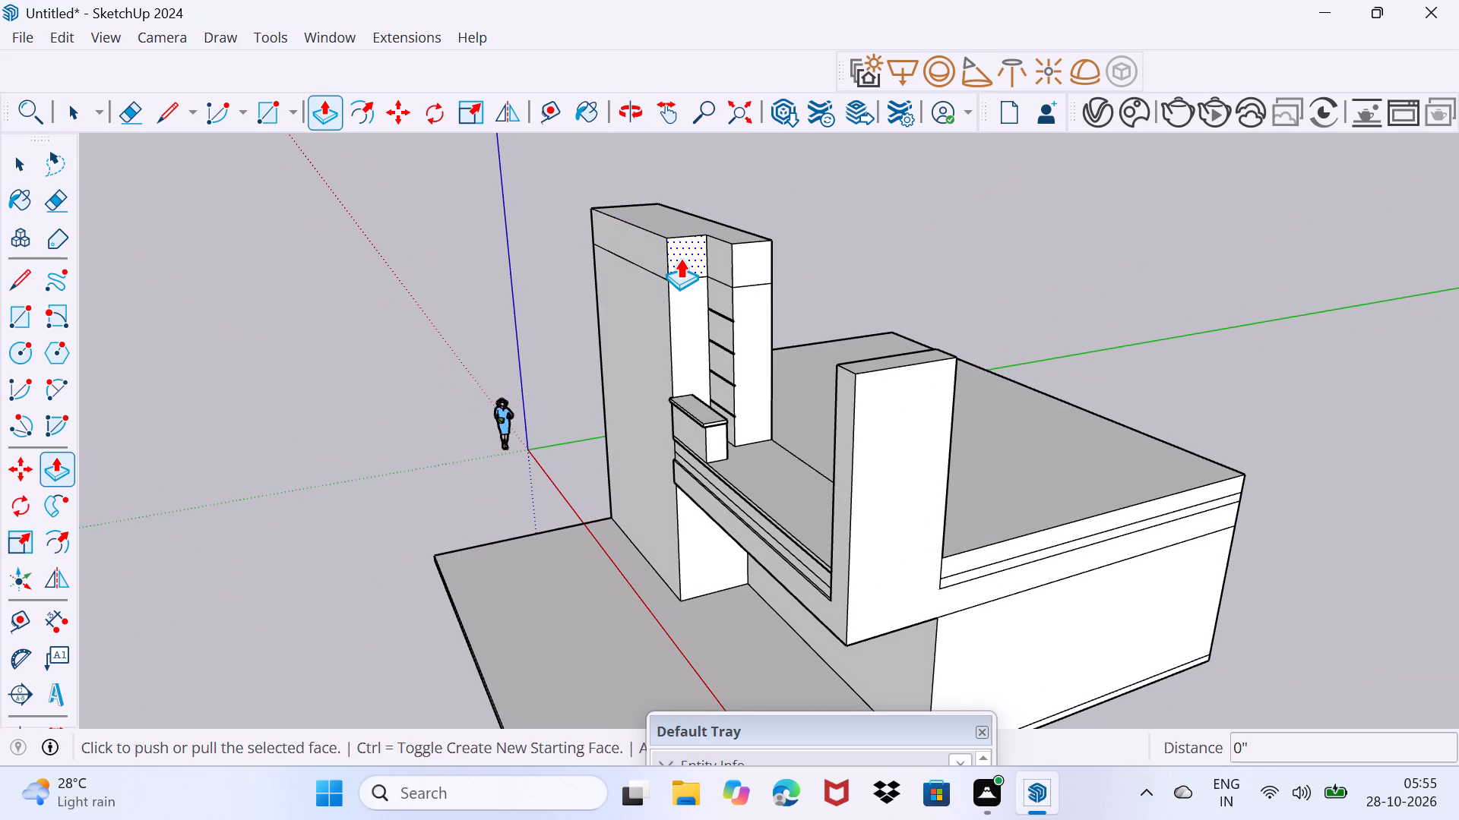
click(680, 258)
click(859, 385)
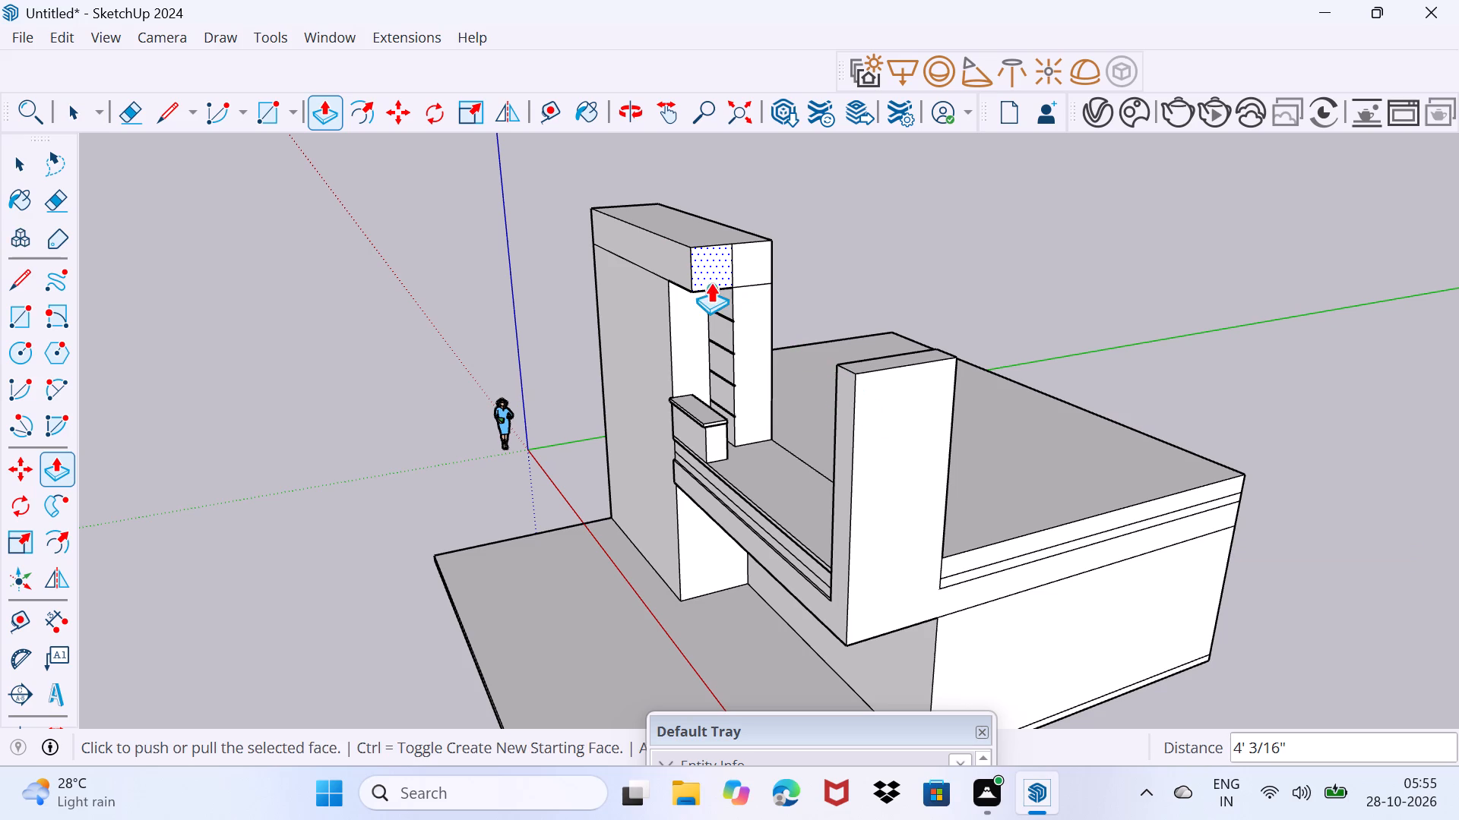
click(707, 280)
click(859, 400)
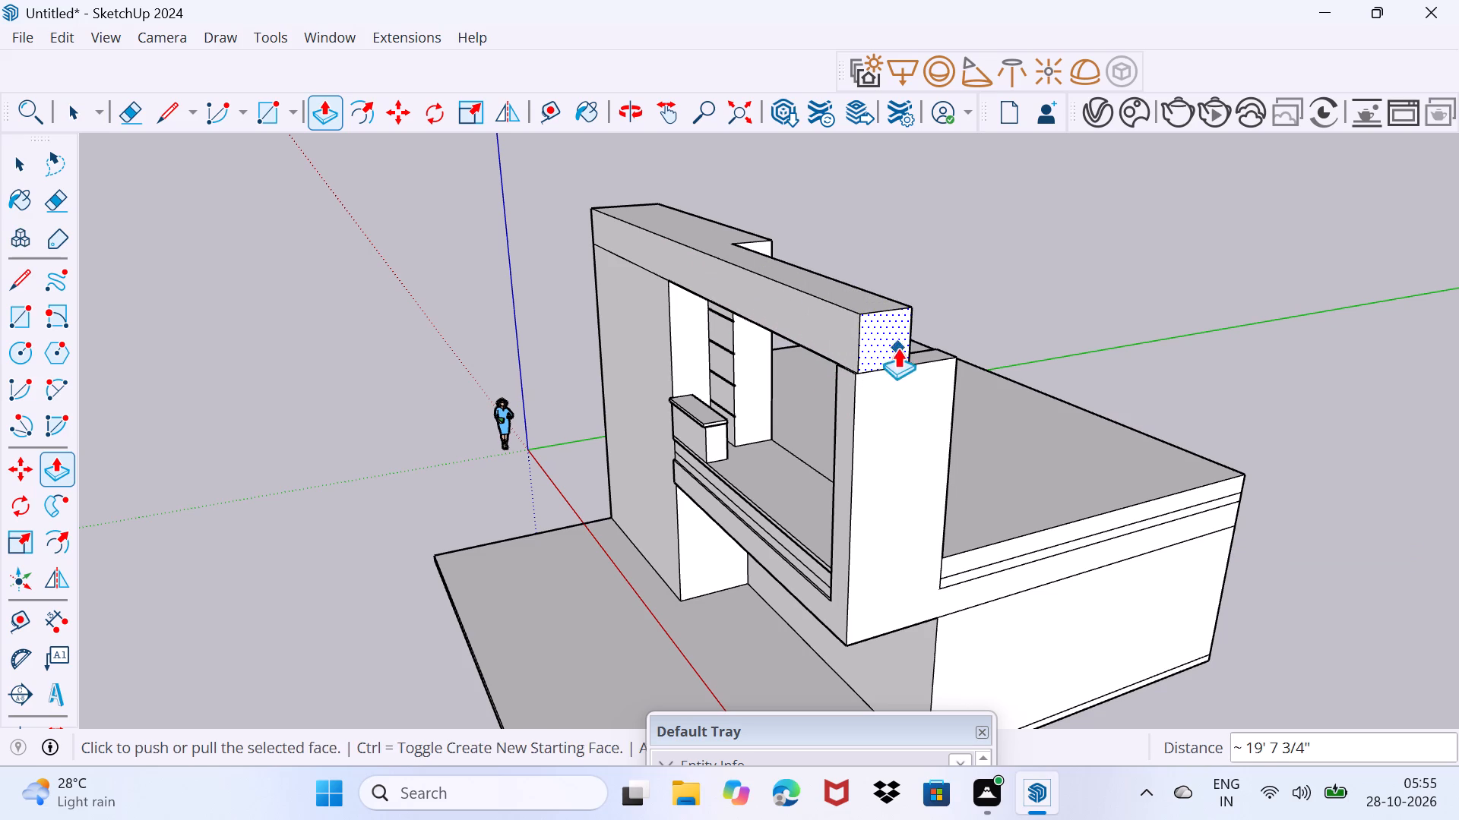
Extend the set-back rear part of the top band about 19' 8" across to the upright's outer side.
middle_drag(895, 348, 706, 352)
click(783, 251)
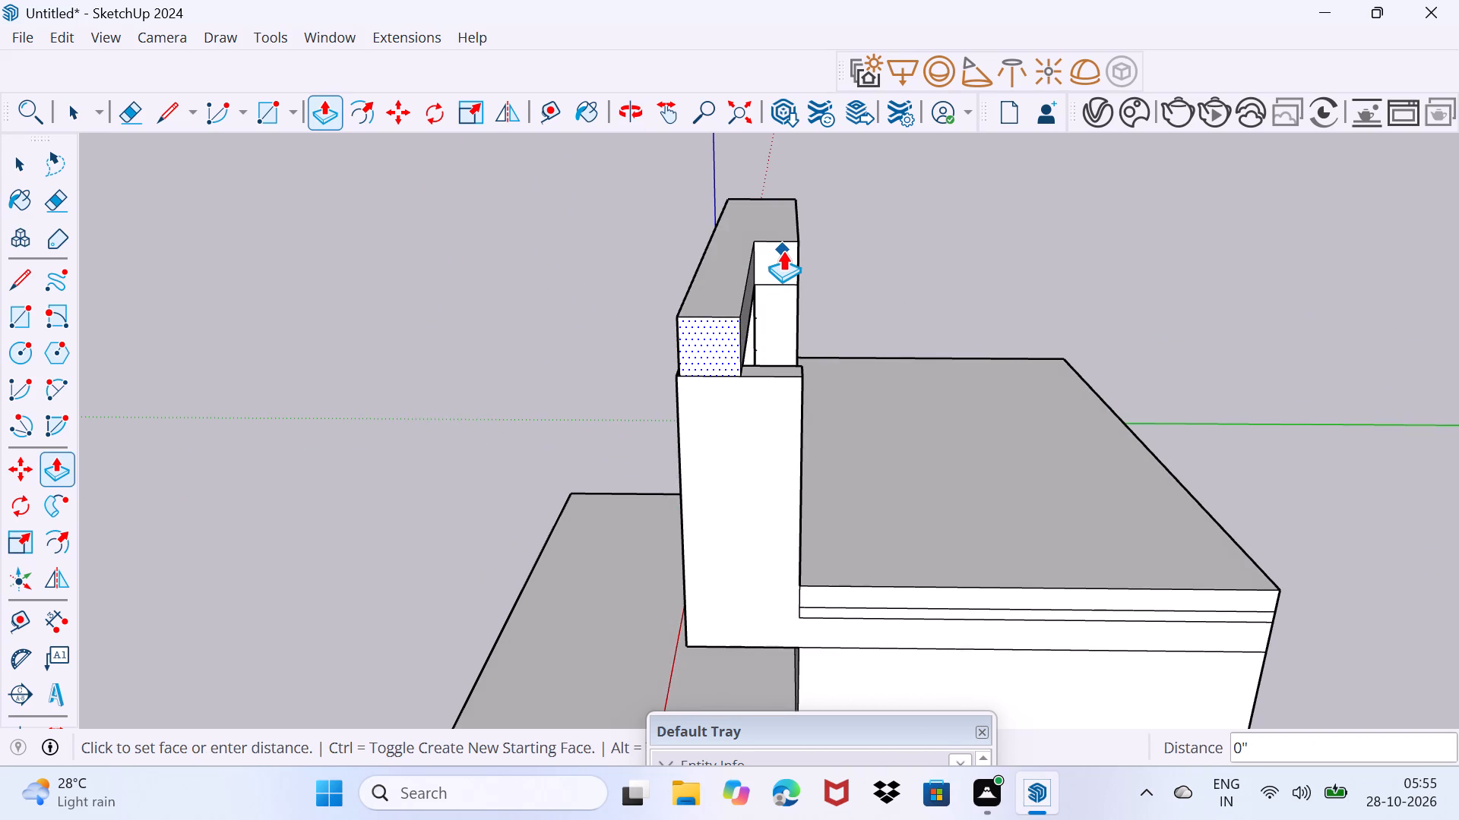
key(Escape)
click(779, 269)
click(739, 402)
Push/Pull the rear face of the top band backward about 14' 2" to form an overhanging slab above the roof.
scroll(736, 339, up, 1)
middle_drag(714, 350, 922, 364)
scroll(843, 349, up, 7)
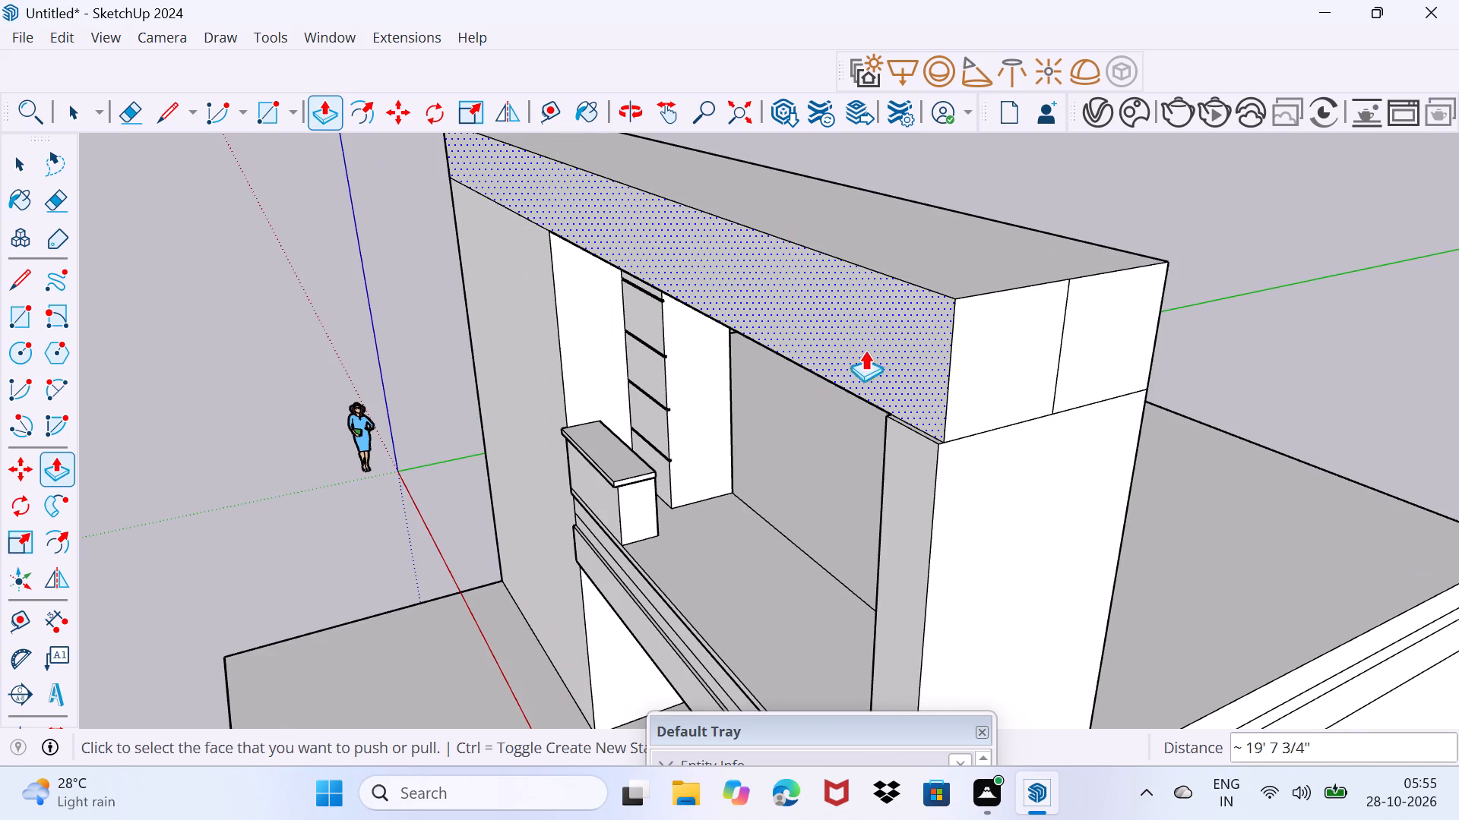
click(913, 368)
click(943, 478)
middle_drag(1068, 418, 619, 396)
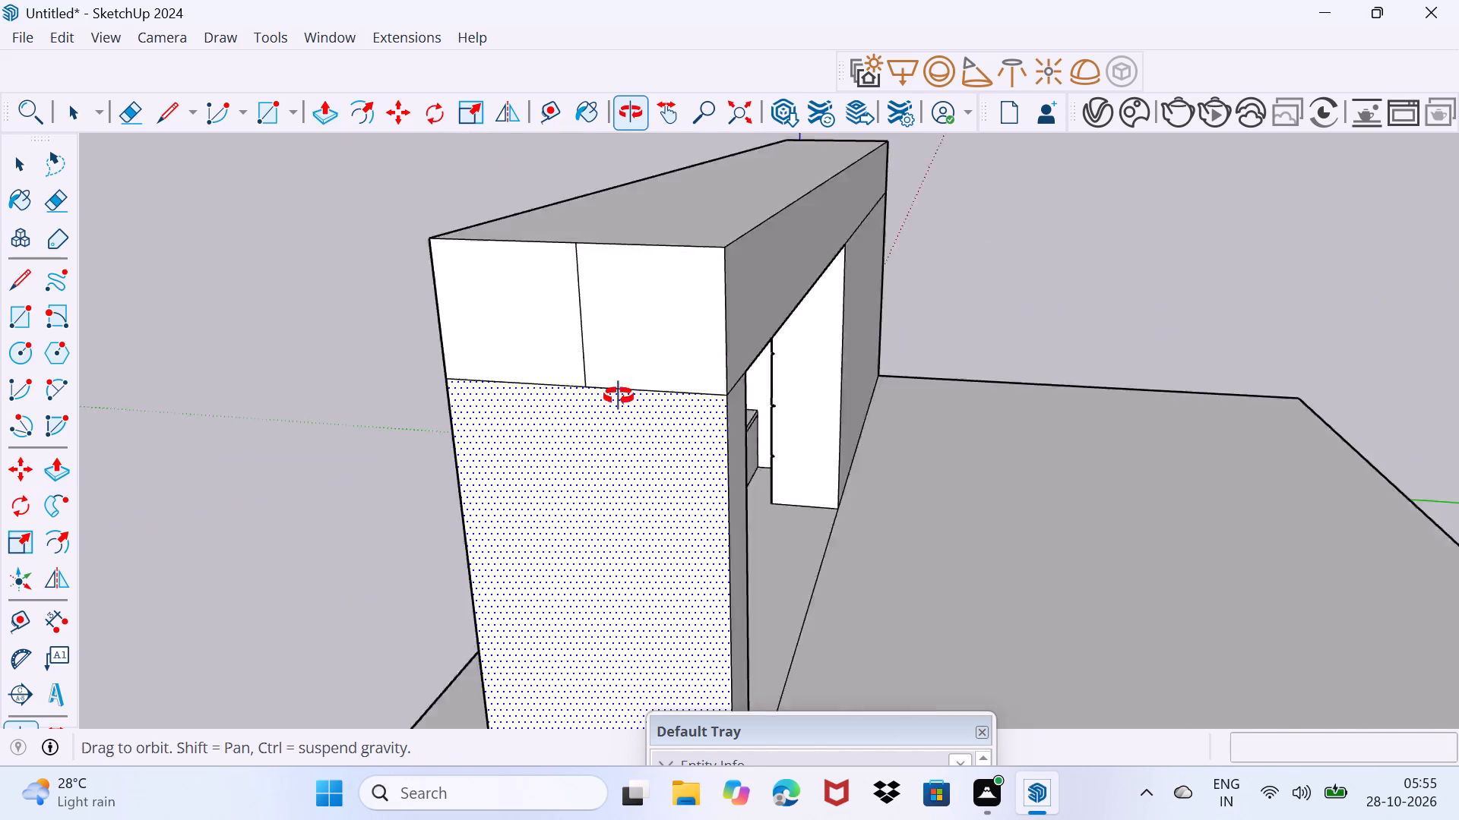
middle_drag(619, 396, 487, 404)
click(530, 260)
scroll(722, 348, down, 3)
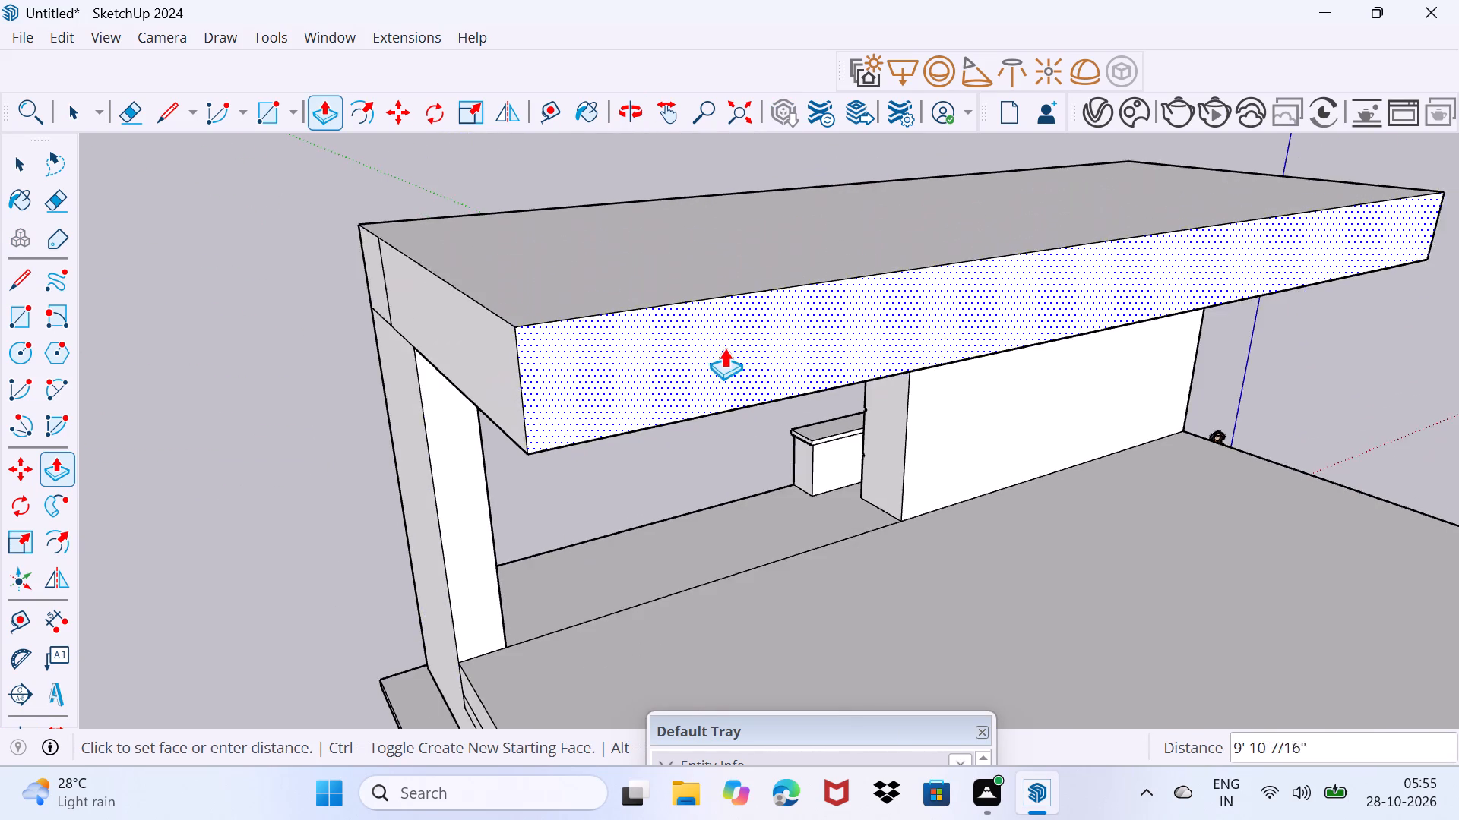
scroll(724, 348, down, 9)
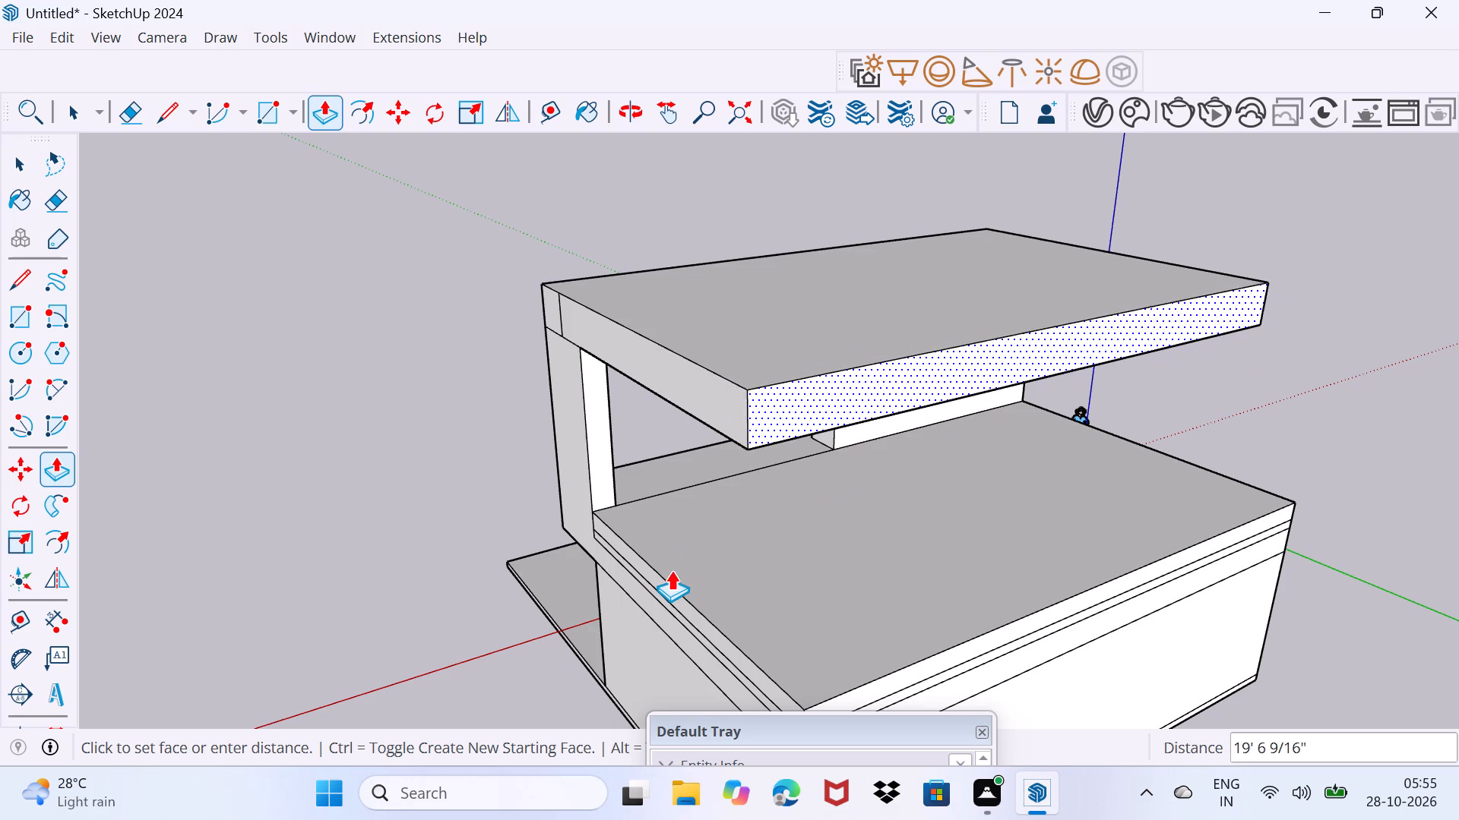
click(632, 526)
middle_drag(666, 520, 1408, 433)
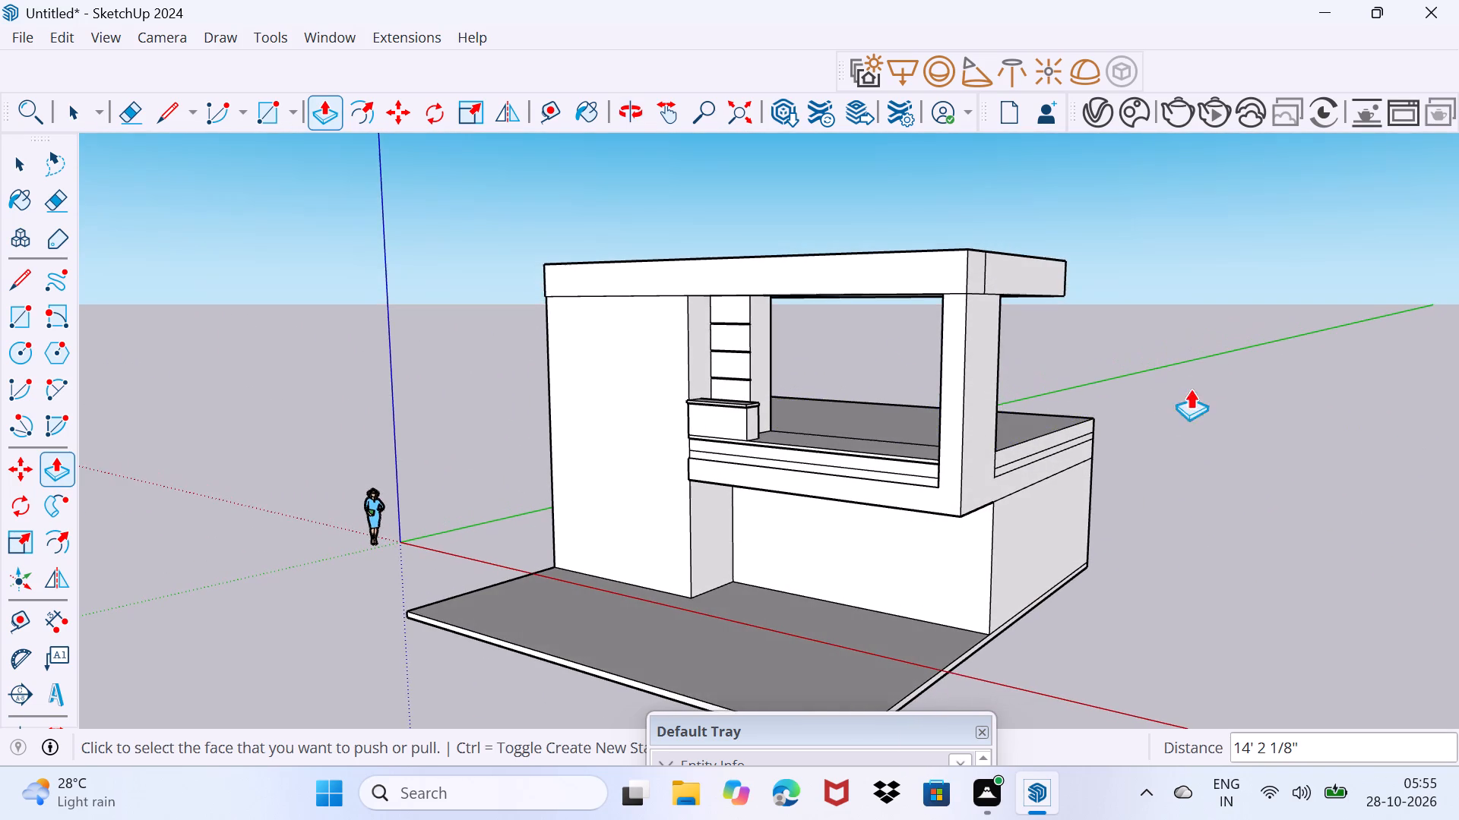
Push/Pull the overhanging slab's top face downward about 1' 5 1/4" to make the slab thinner.
scroll(929, 306, up, 1)
middle_drag(851, 214, 841, 348)
click(896, 282)
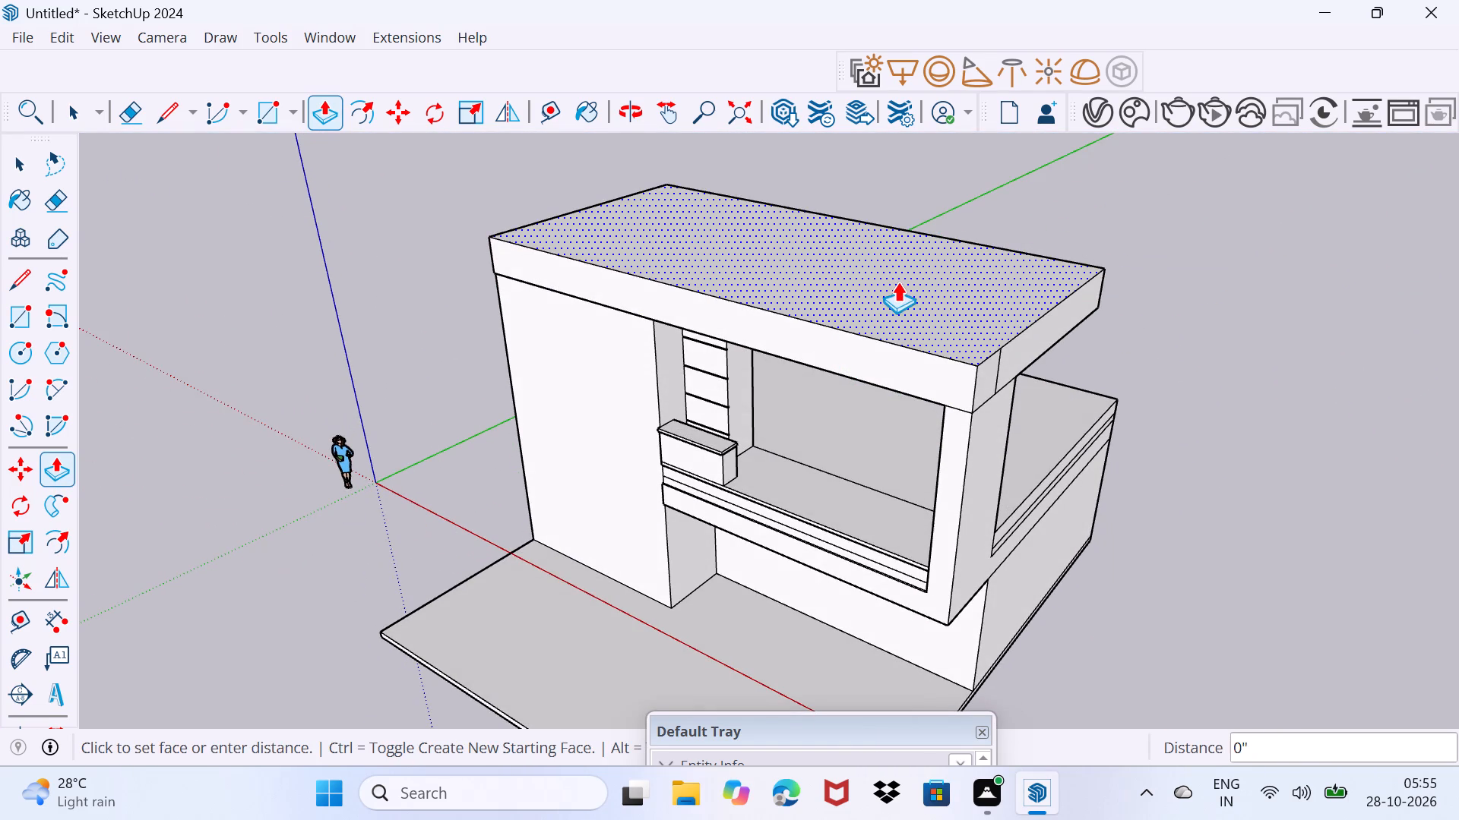
click(894, 303)
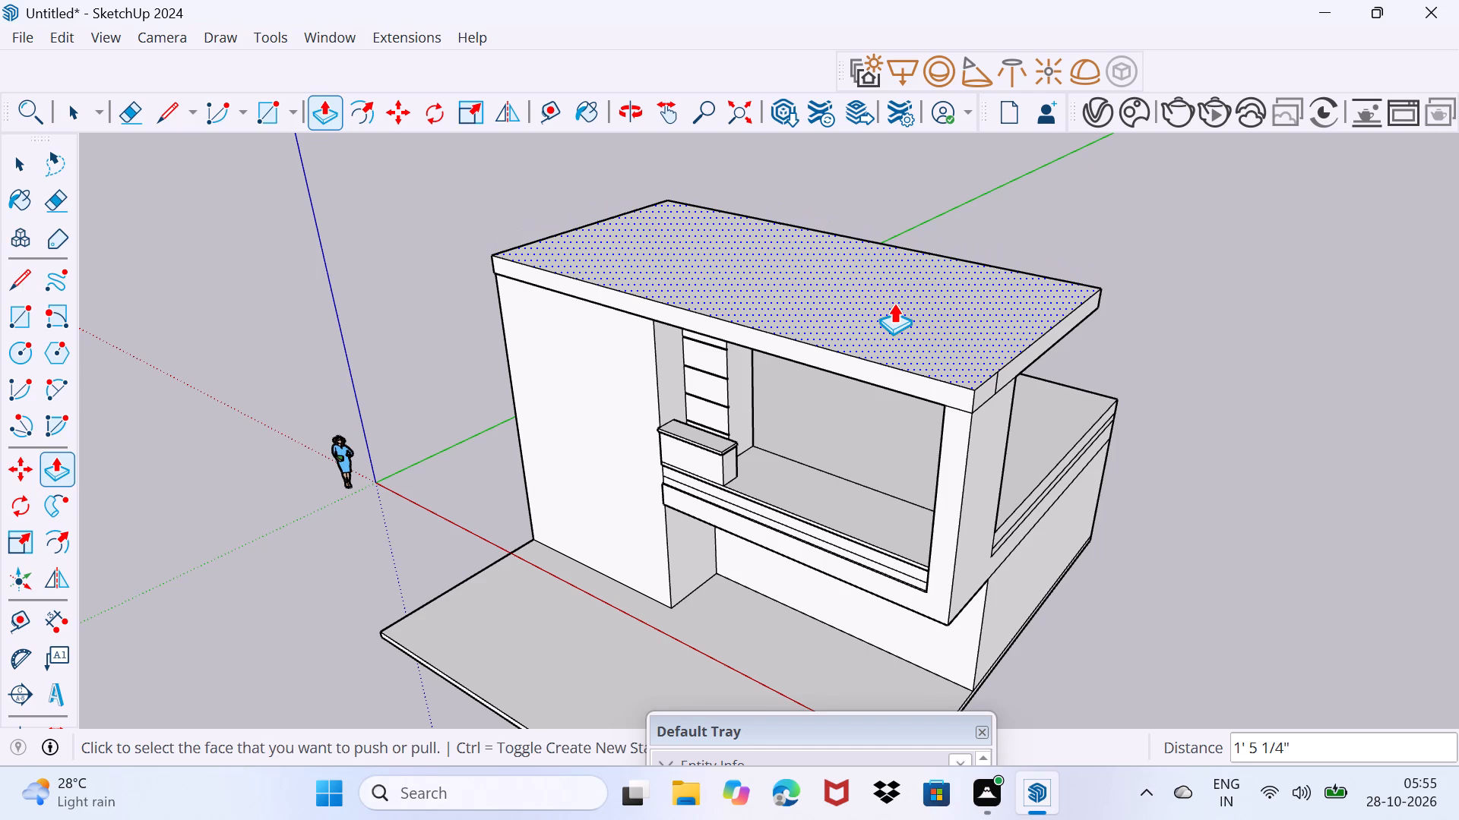
key(space)
Erase the leftover vertical division line on the slab's end face above the upright.
scroll(985, 361, up, 3)
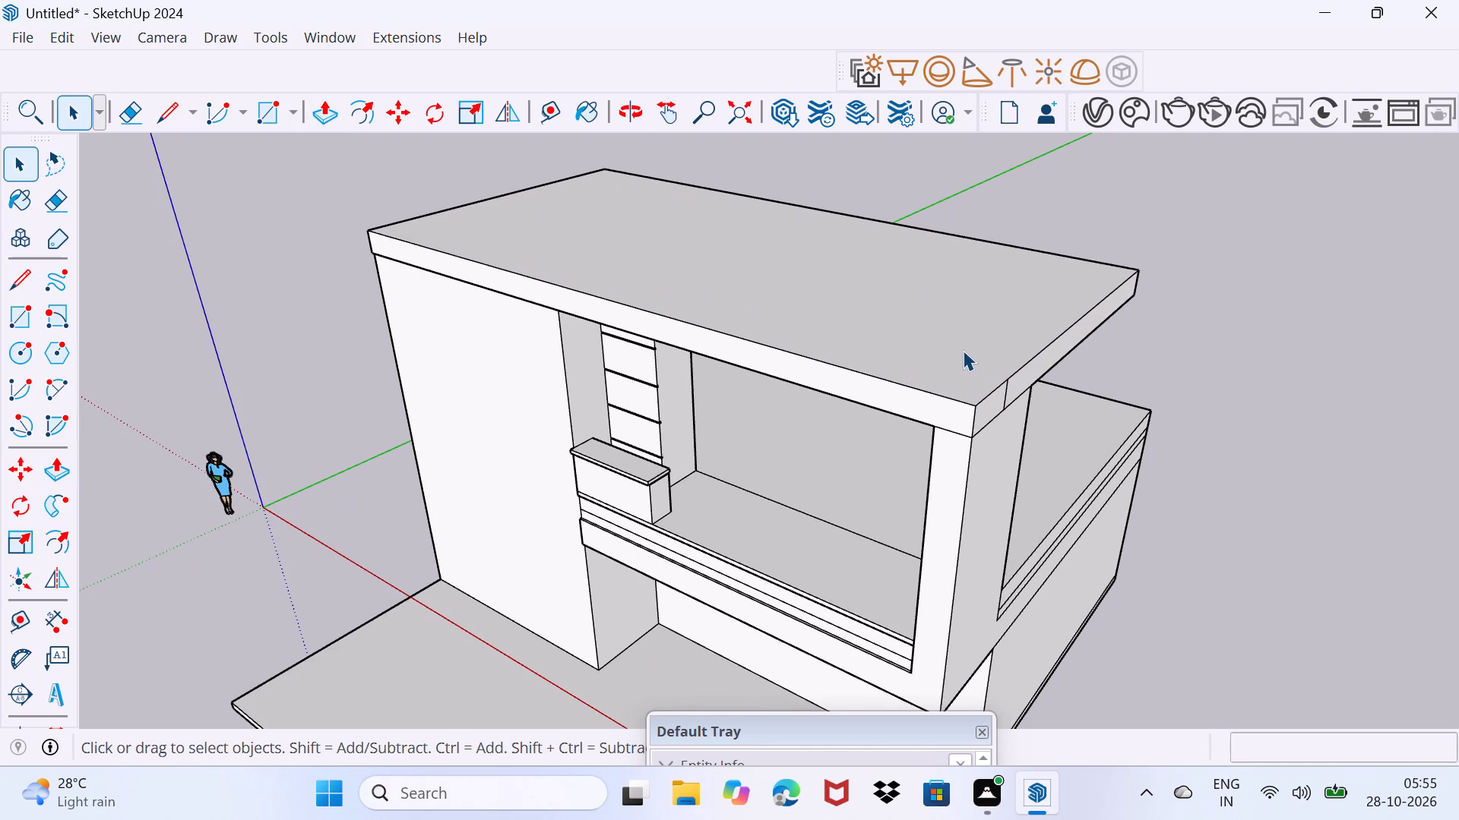
key(e)
scroll(1021, 390, up, 3)
middle_drag(1004, 405, 885, 374)
scroll(891, 372, up, 3)
click(859, 377)
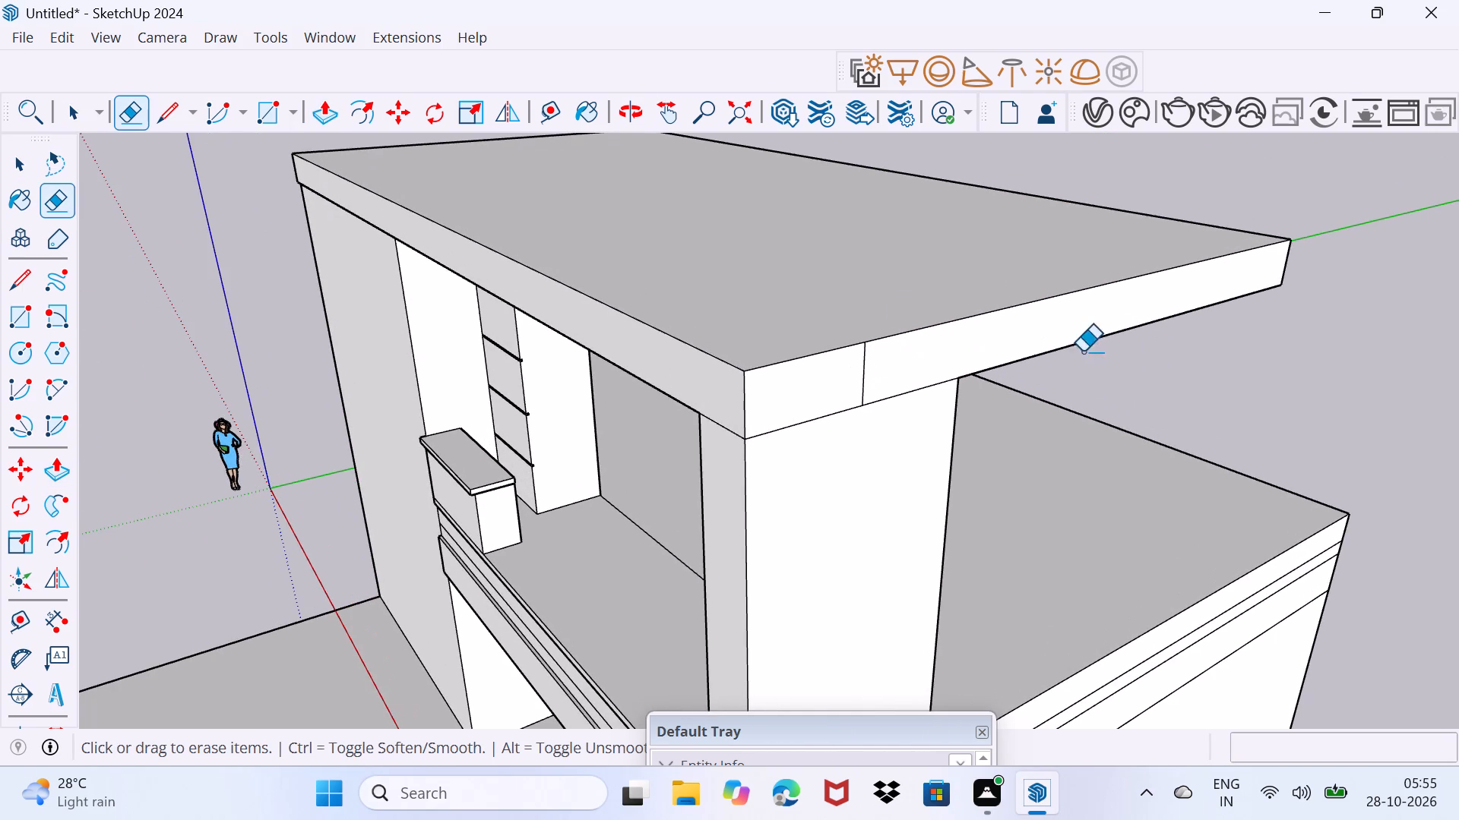
scroll(865, 367, up, 3)
click(866, 368)
Examine the overhanging slab and its junctions with the tall wall and upright from the rear, front, side and below.
middle_drag(1022, 355, 511, 371)
scroll(651, 357, up, 1)
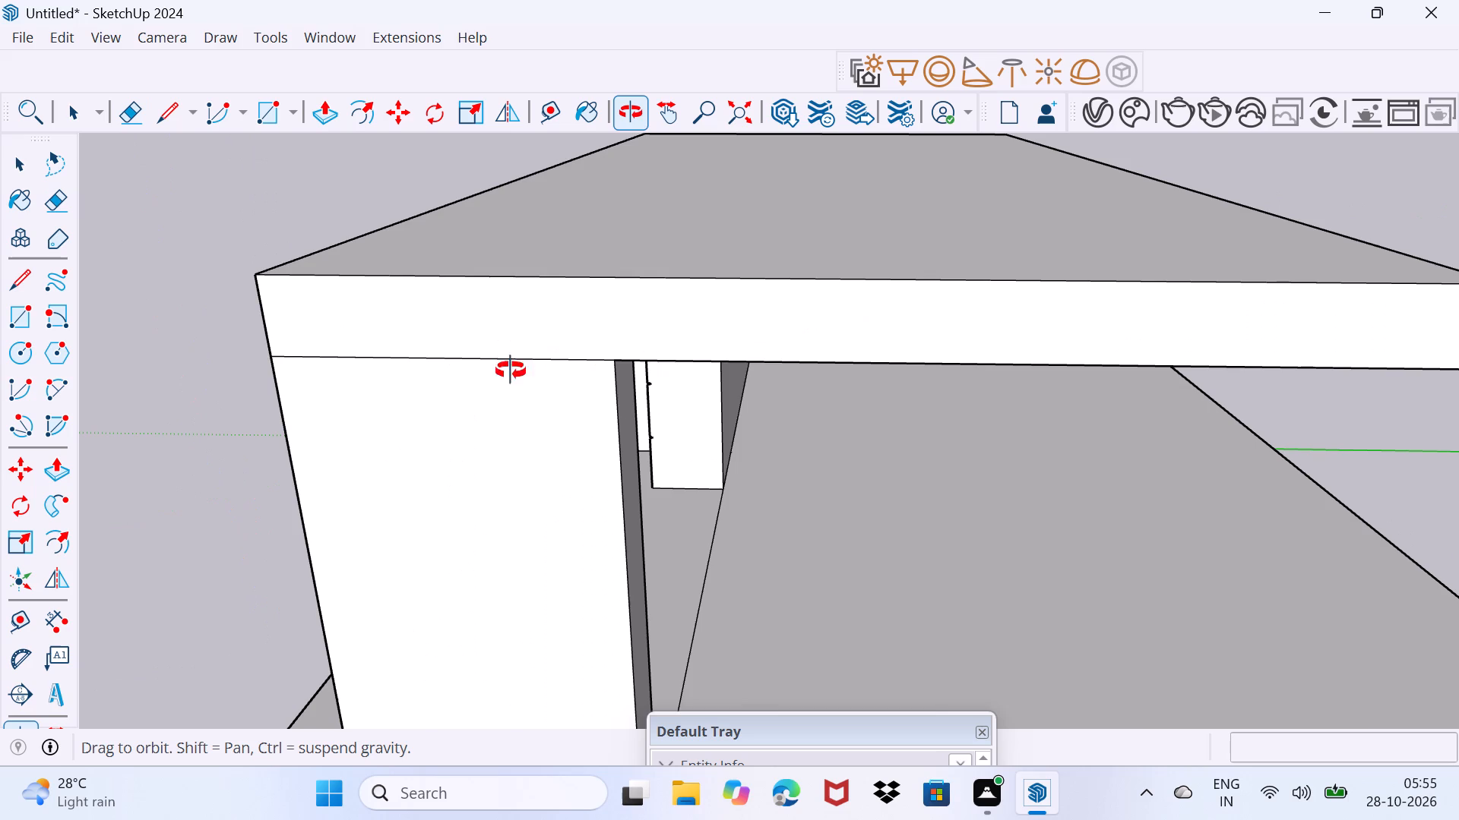
middle_drag(511, 371, 276, 342)
scroll(689, 329, down, 4)
scroll(860, 348, down, 3)
scroll(910, 266, down, 7)
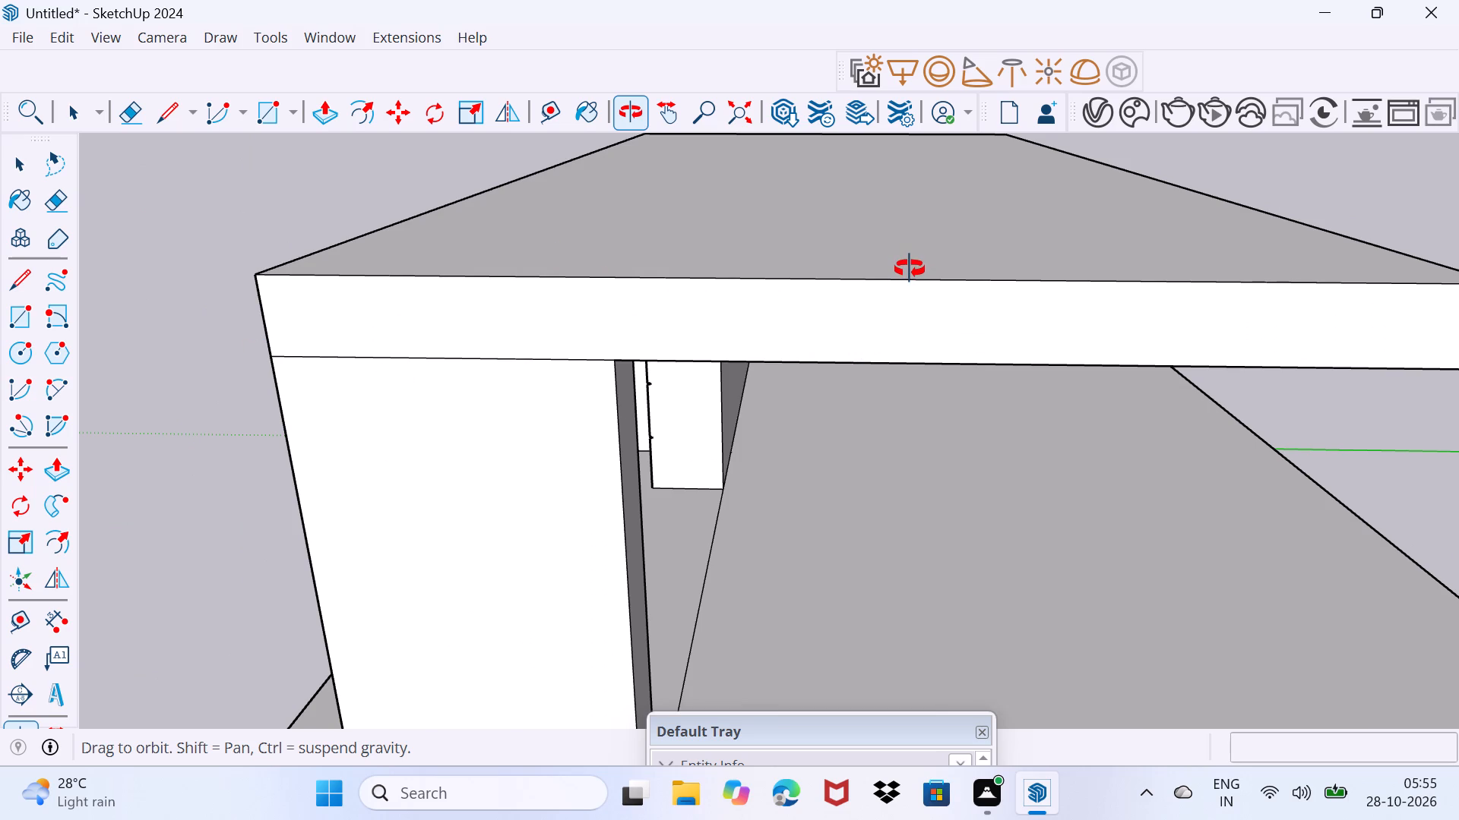
scroll(910, 269, down, 3)
scroll(709, 285, down, 3)
scroll(584, 353, down, 10)
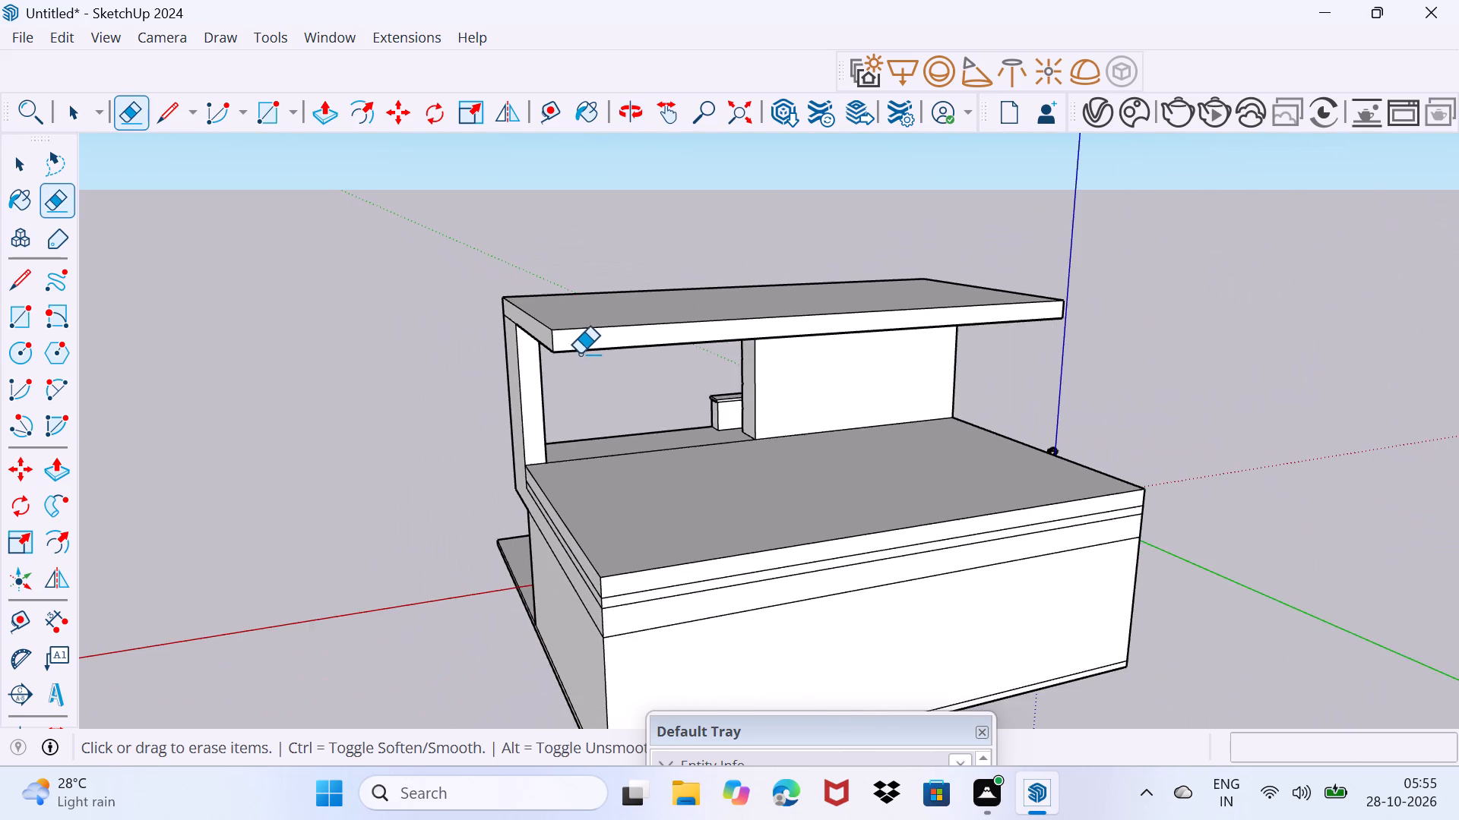
middle_drag(535, 391, 1231, 383)
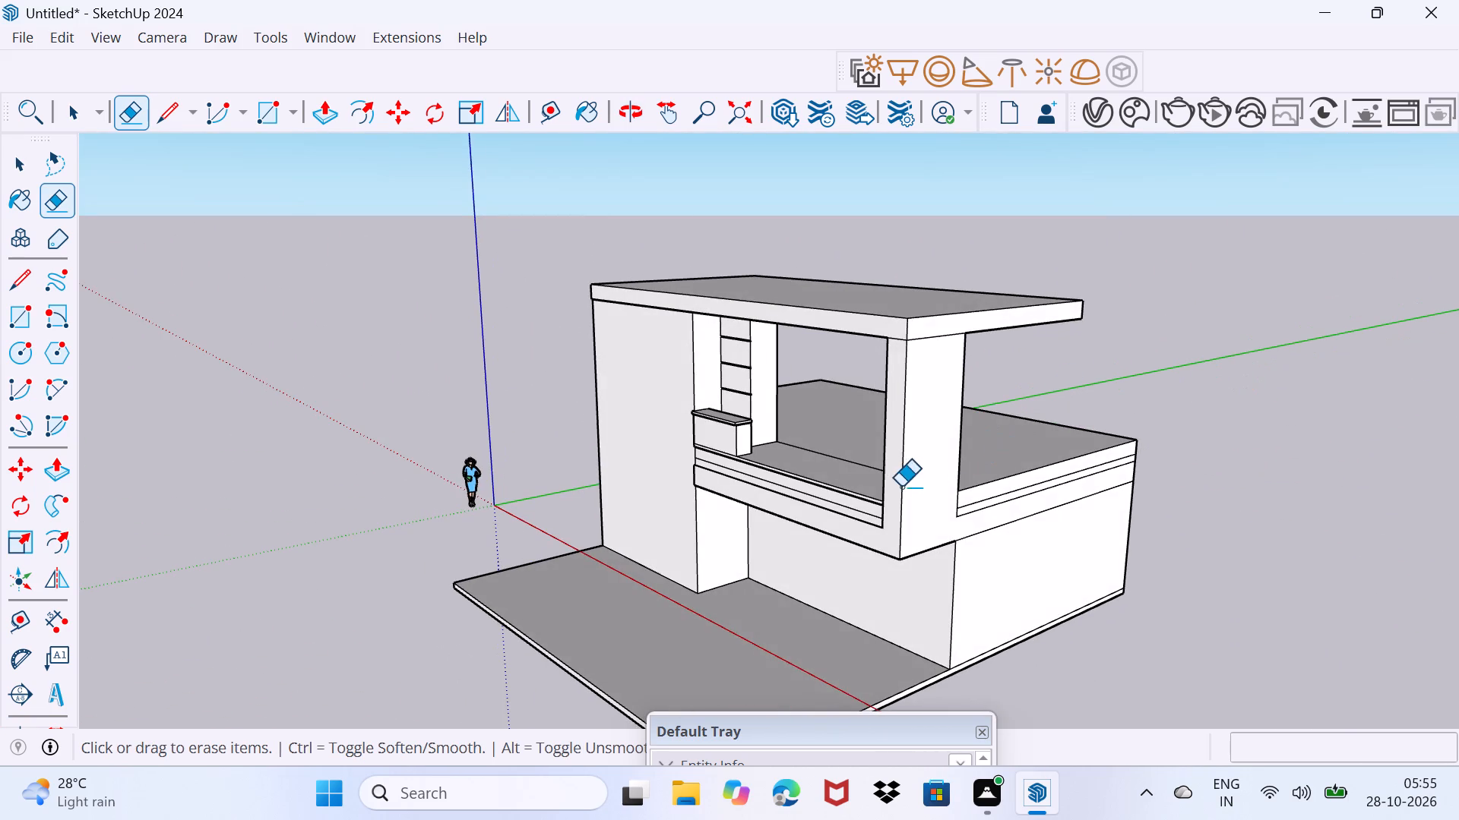
scroll(898, 484, up, 2)
middle_drag(844, 436, 1244, 421)
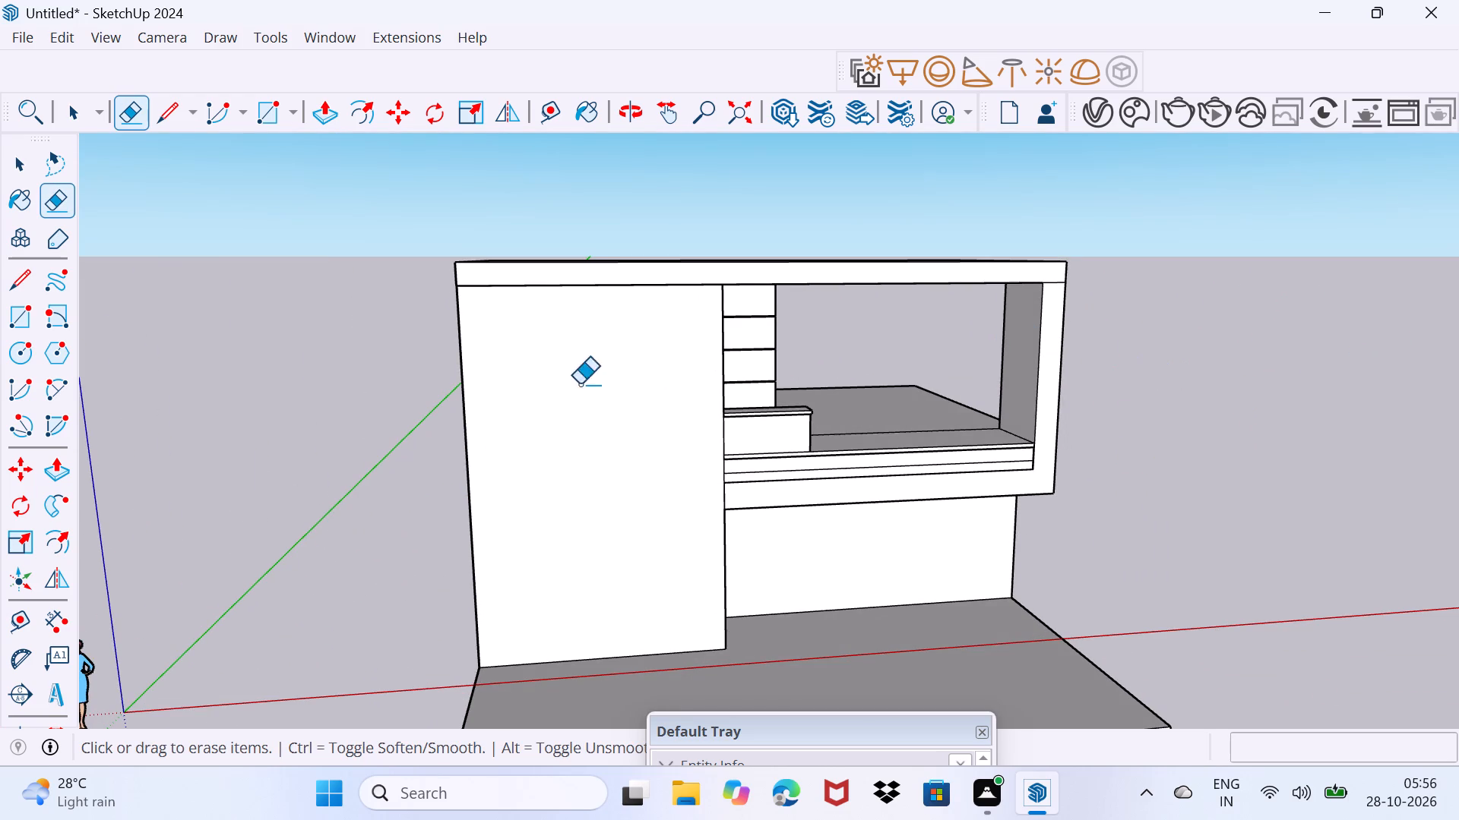
middle_drag(509, 386, 860, 400)
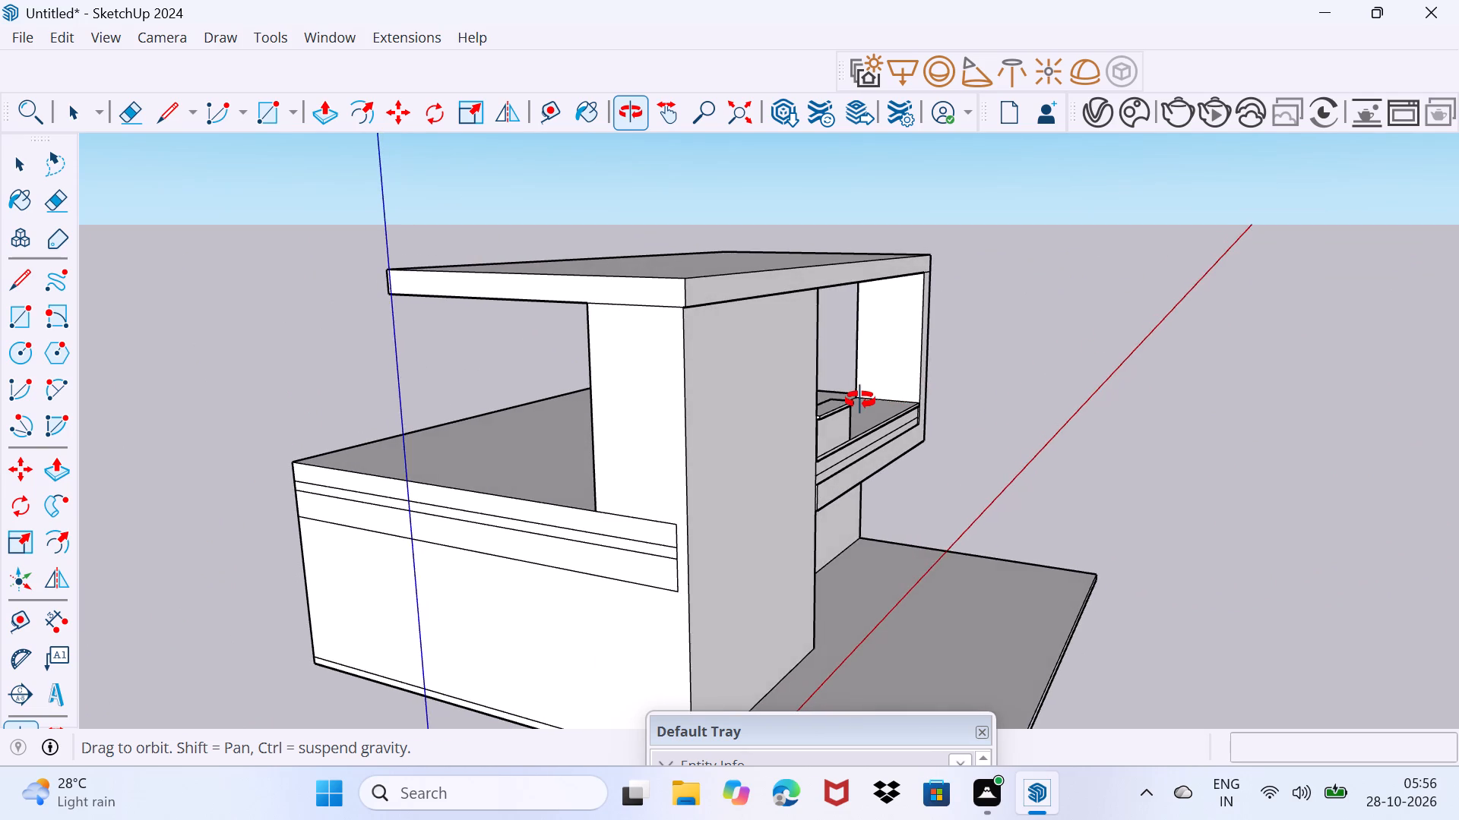
middle_drag(860, 400, 829, 398)
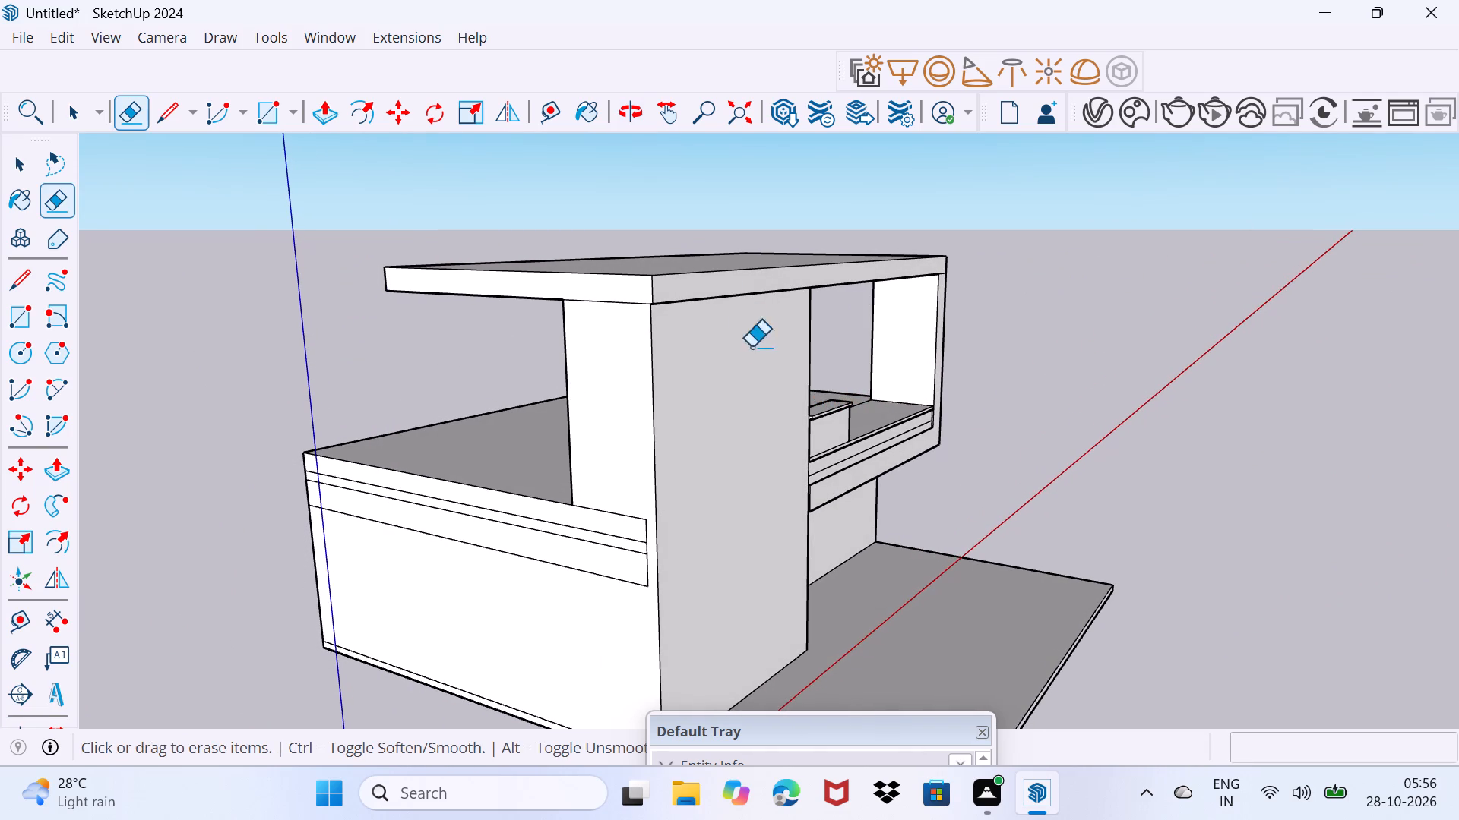
middle_drag(676, 266, 638, 295)
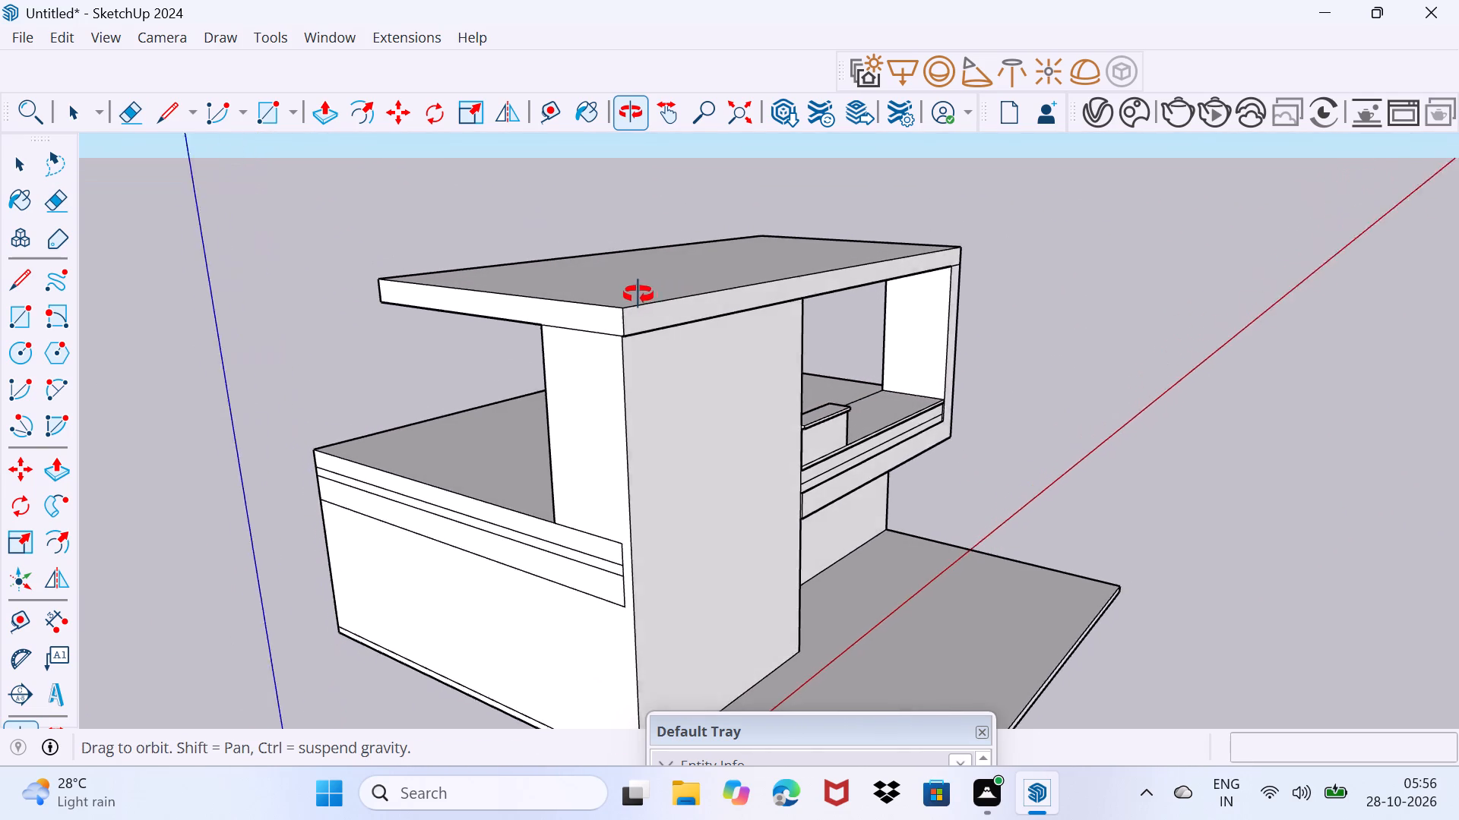
middle_drag(638, 295, 564, 295)
scroll(540, 367, up, 4)
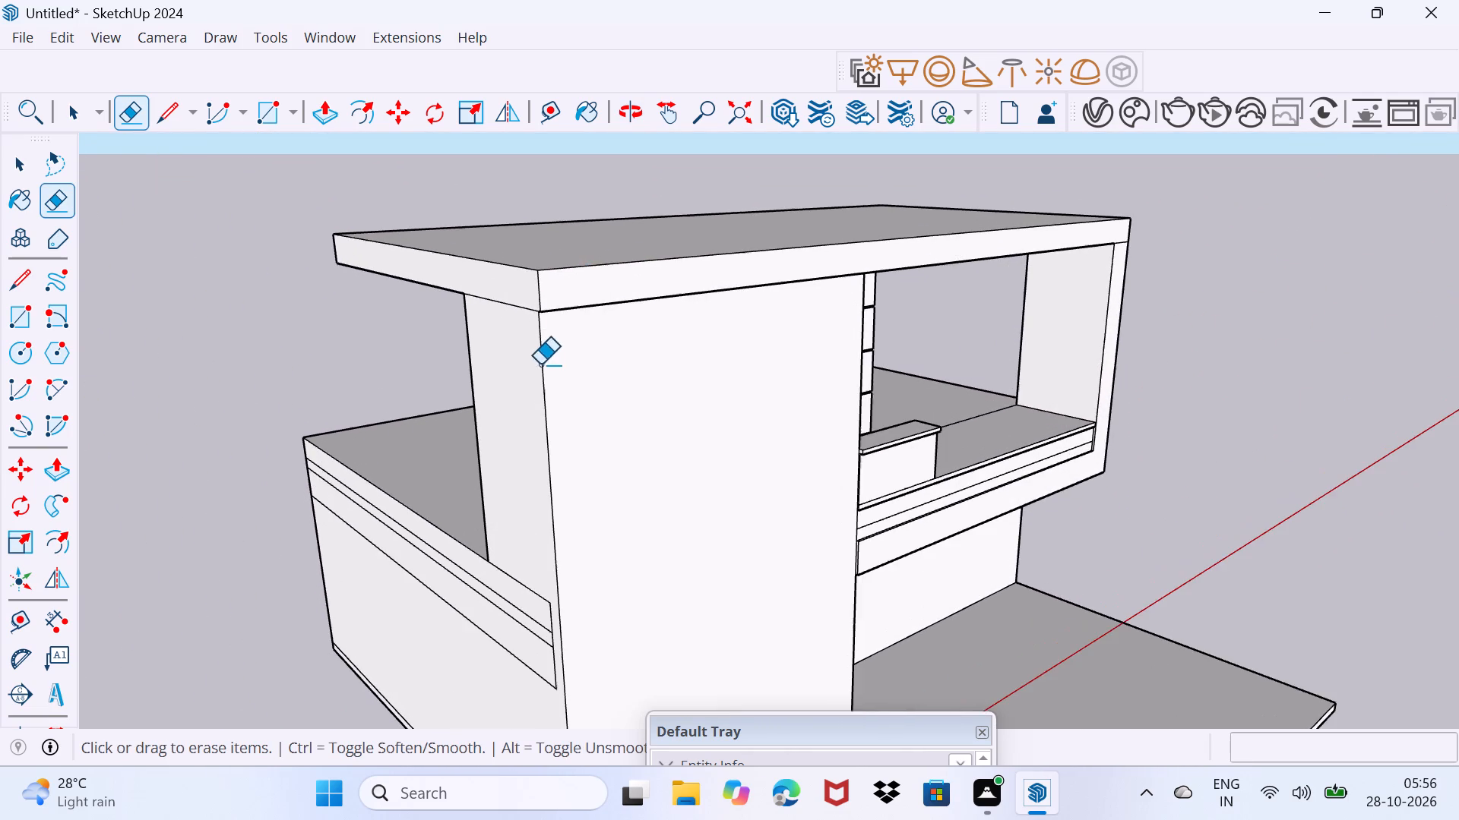
middle_drag(573, 380, 622, 260)
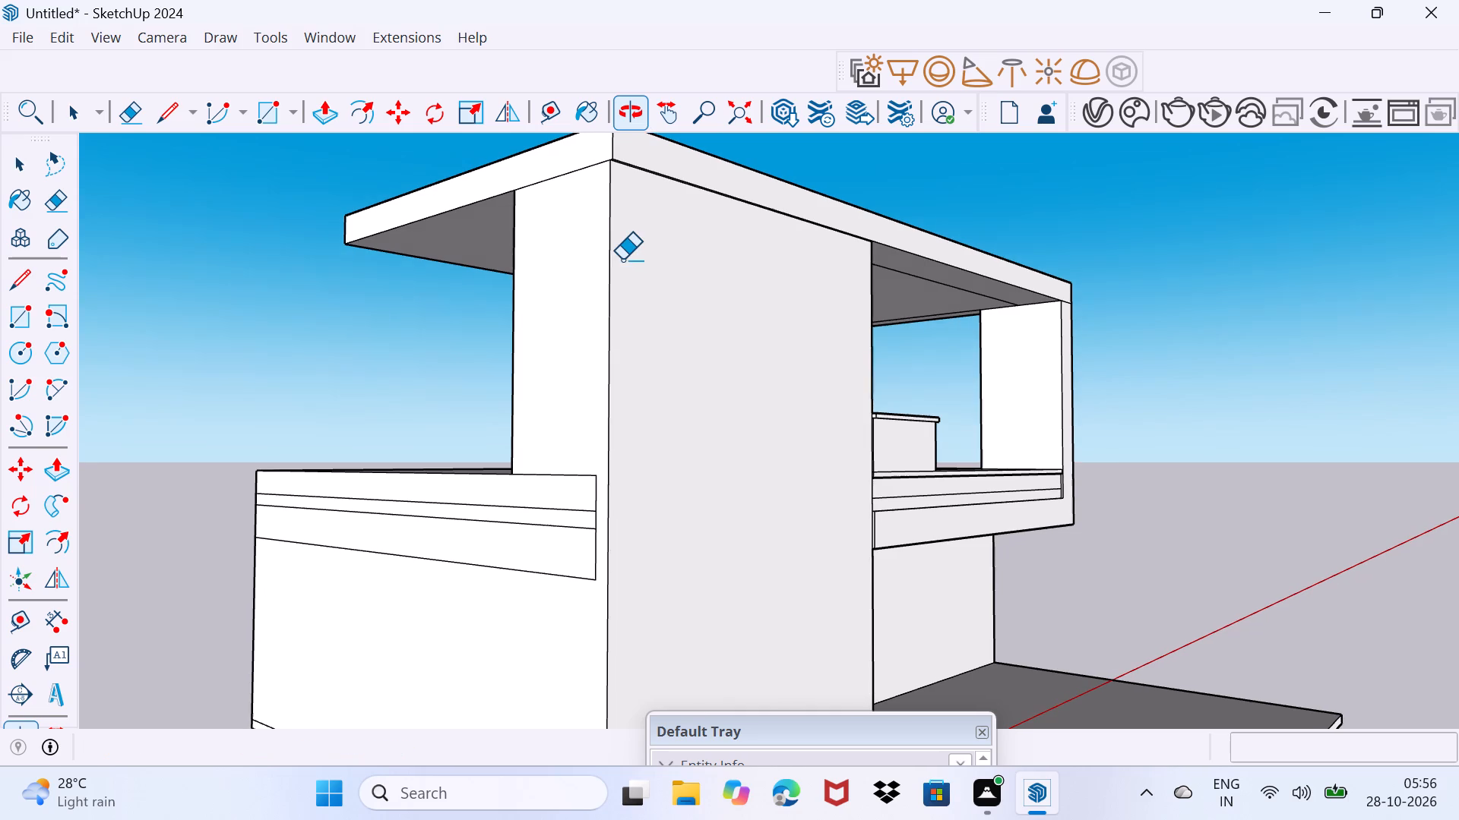
shift+middle_drag(622, 257, 617, 412)
middle_drag(645, 404, 669, 346)
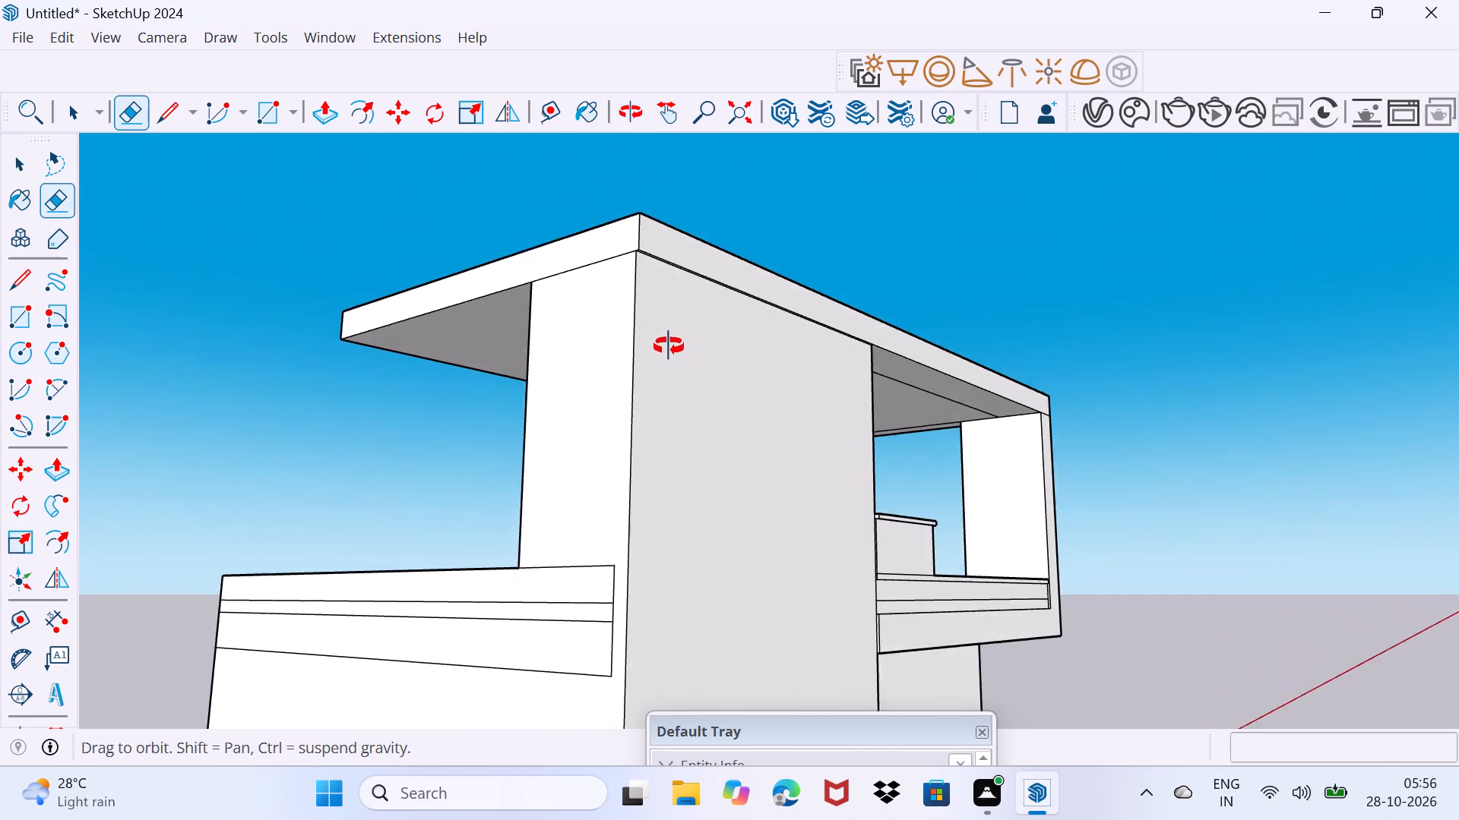
Draw a vertical line about 1' 4 13/16" long across the overhanging slab's outer side face above the tall wall.
middle_drag(669, 346, 668, 338)
scroll(702, 228, up, 5)
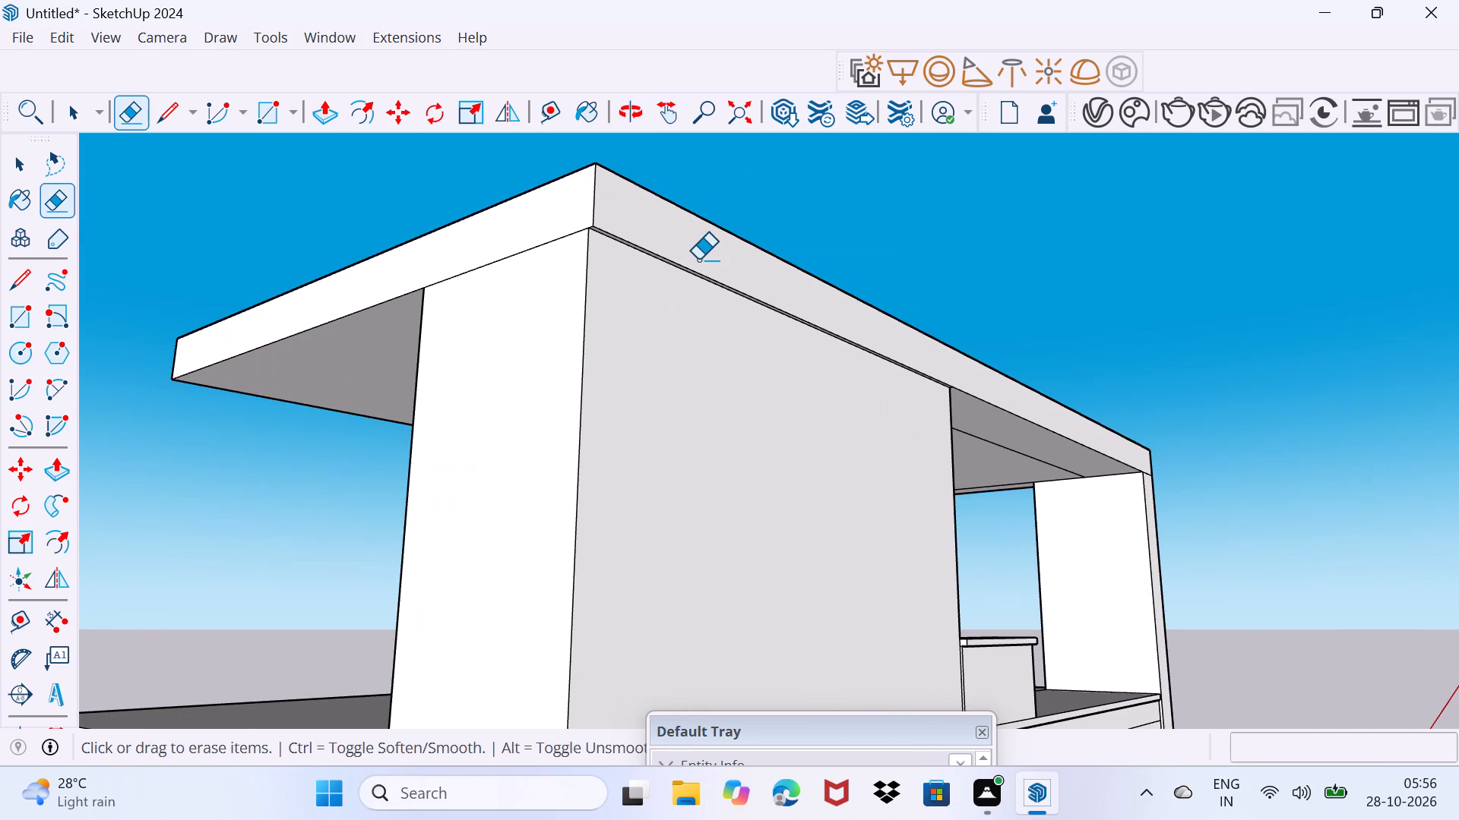
middle_click(698, 260)
key(l)
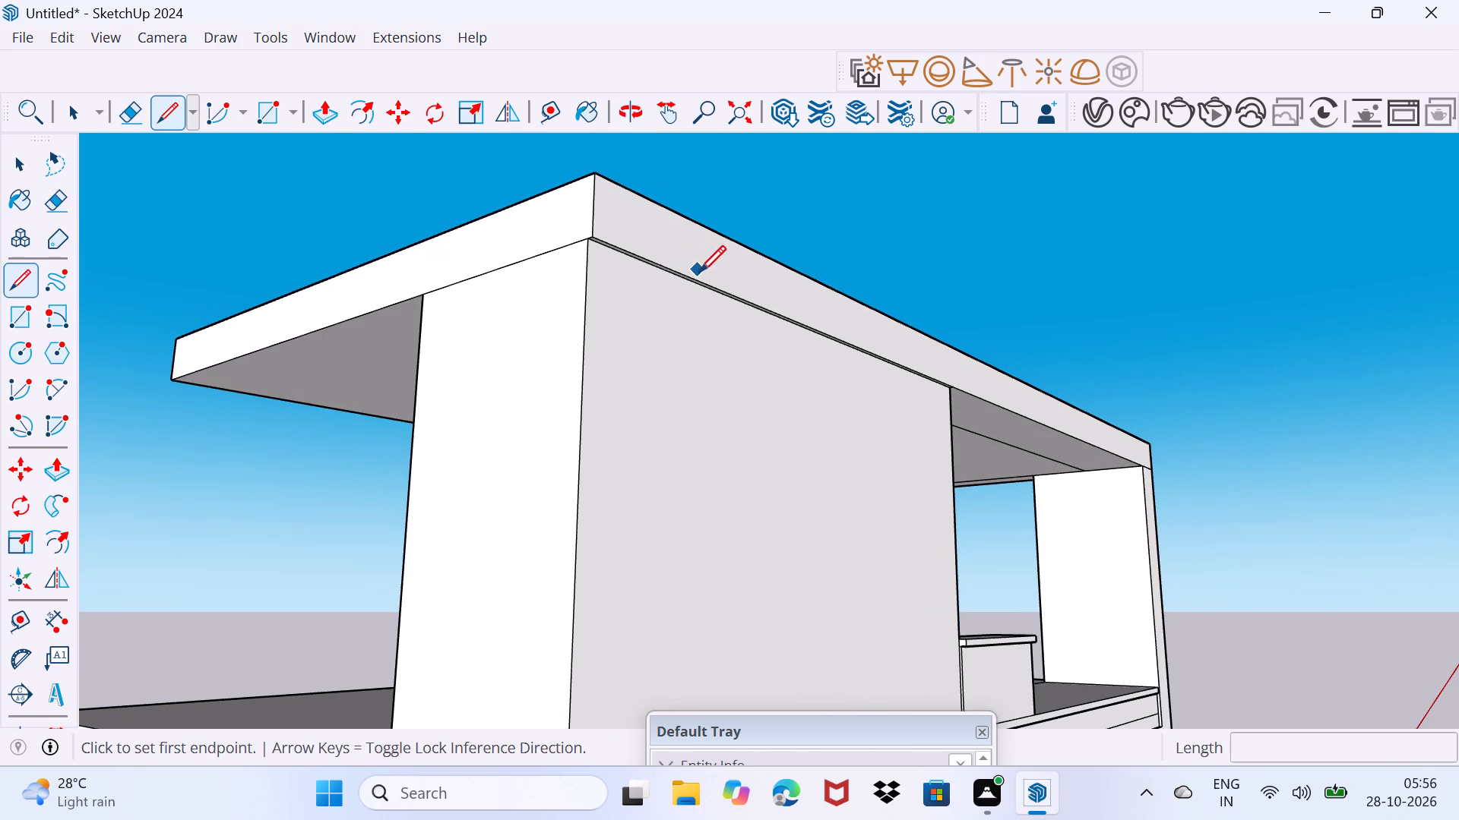
click(777, 306)
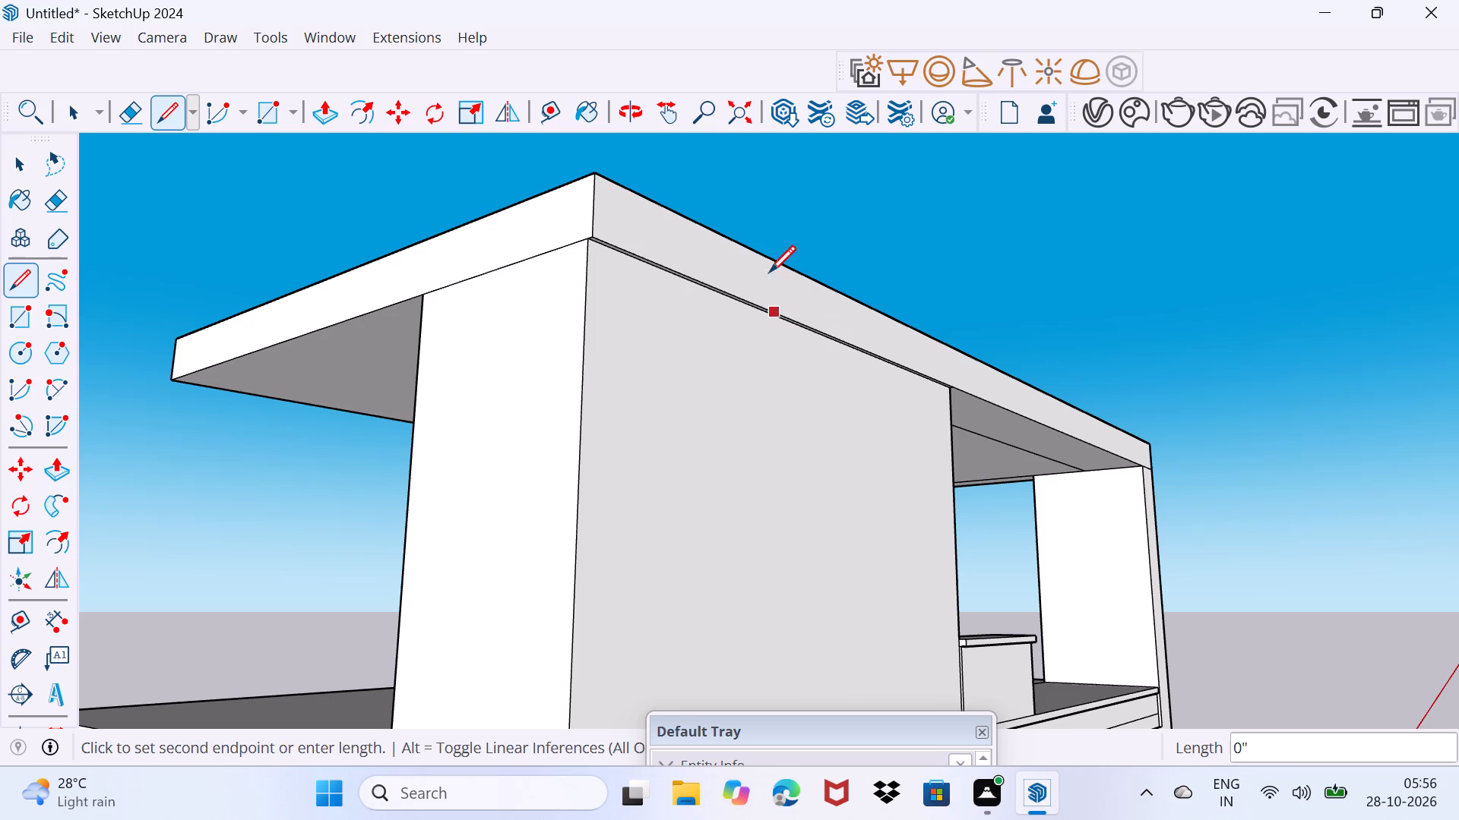
click(768, 257)
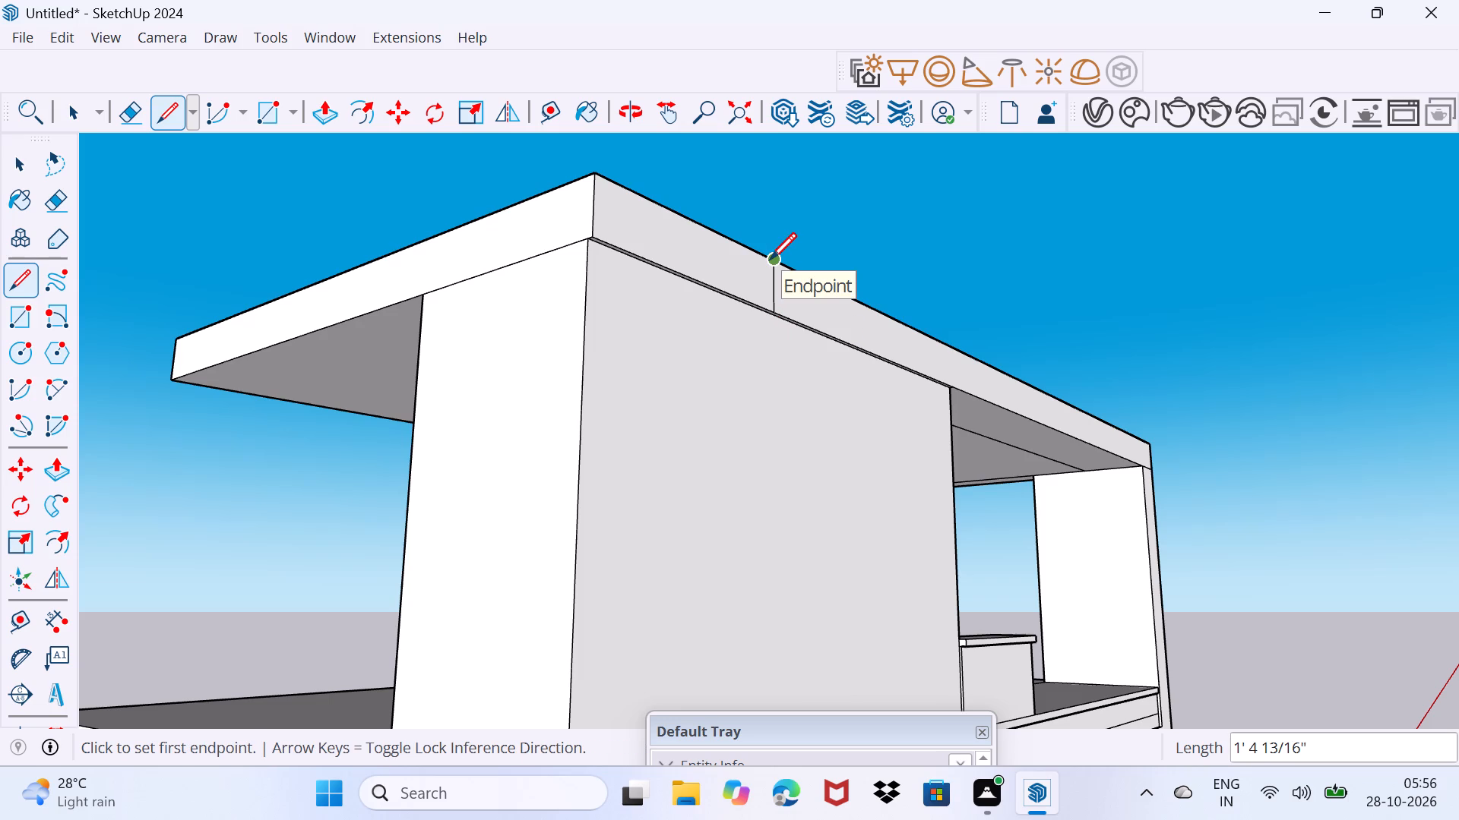
Push/Pull the slab face between the near corner and the new line inward about 1 9/16", flush with the tall wall.
key(space)
click(736, 266)
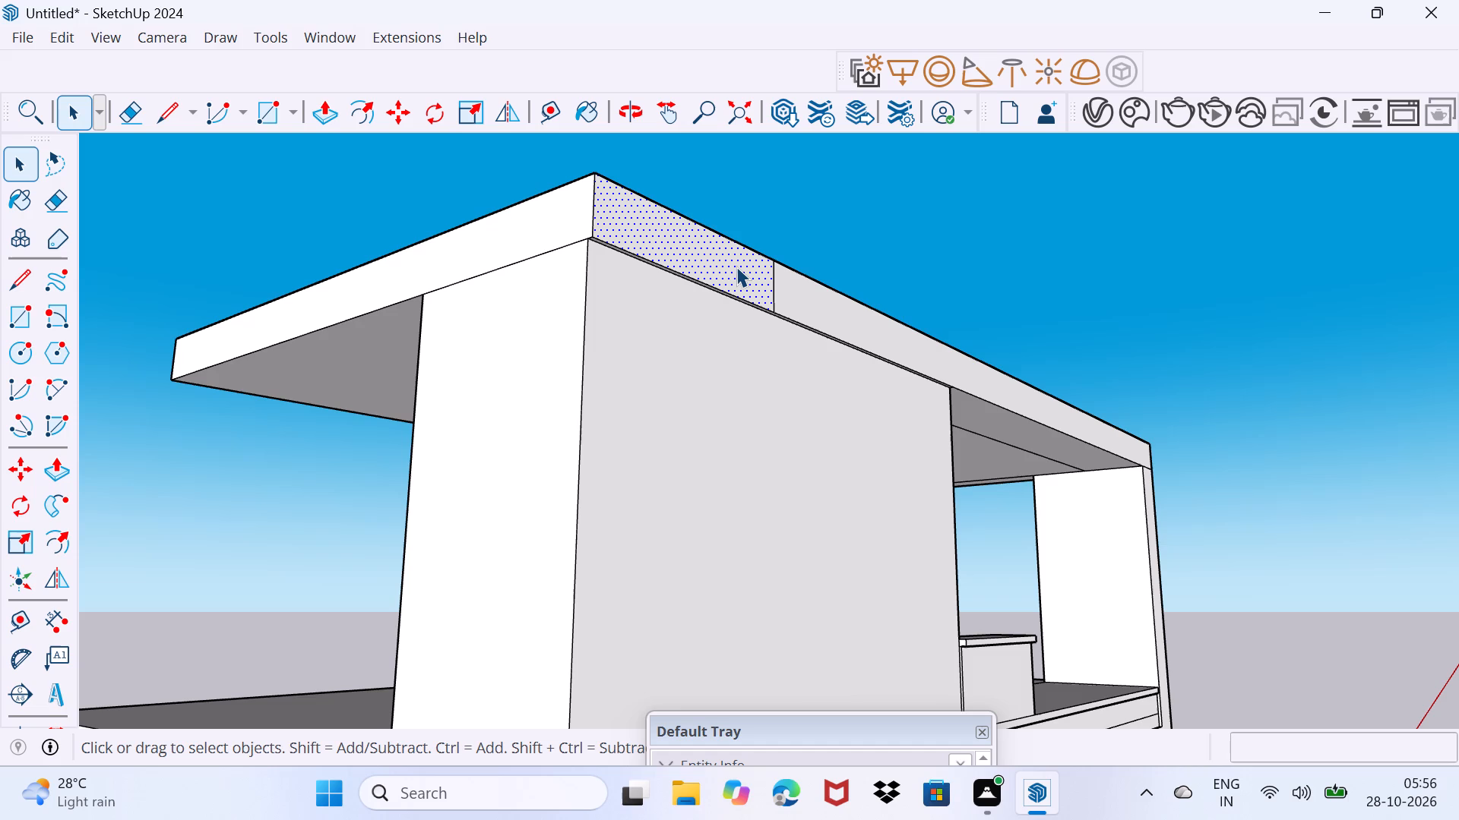
key(p)
click(736, 266)
click(696, 348)
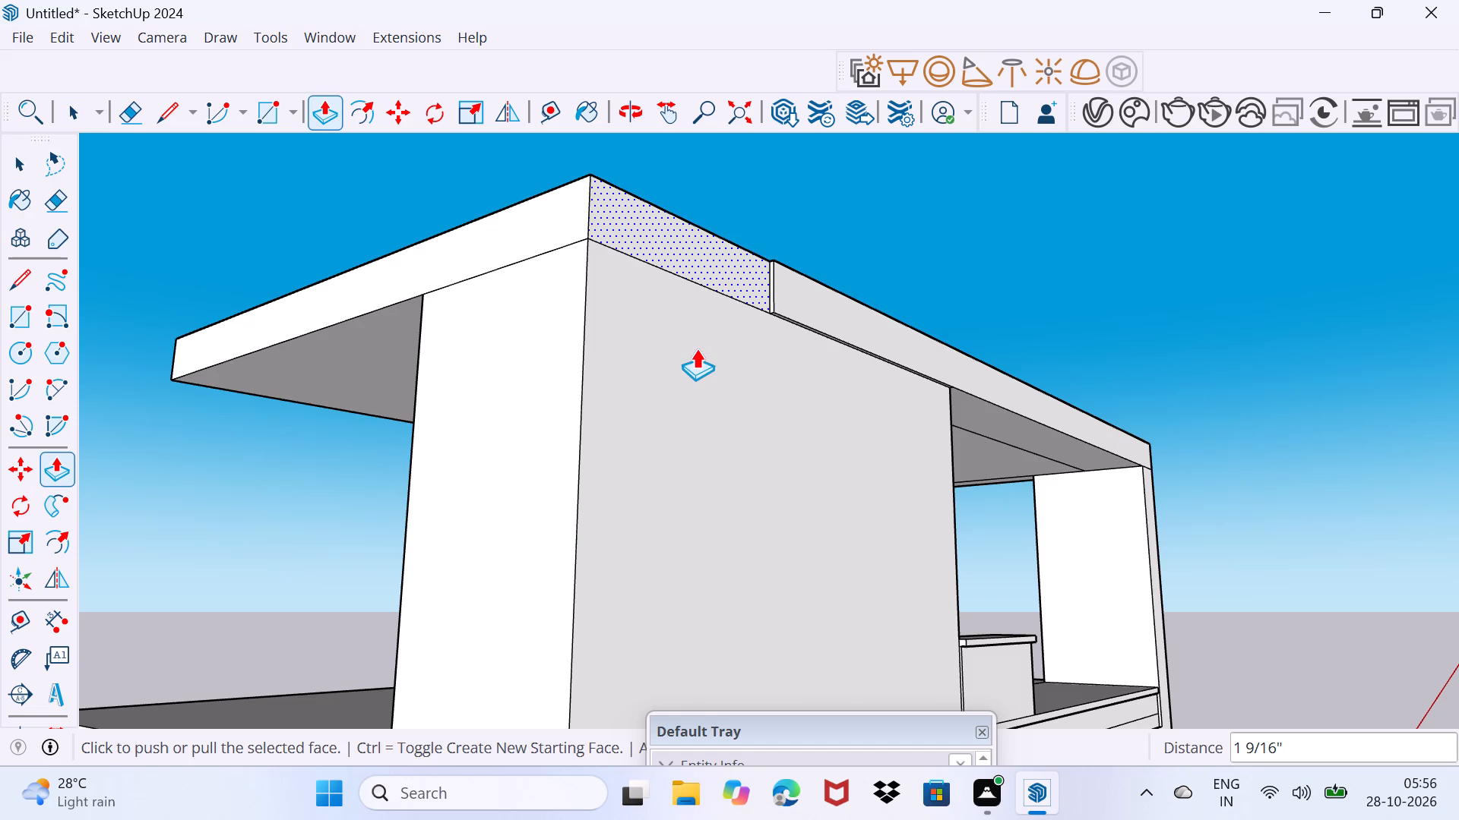
key(space)
drag(698, 381, 755, 334)
Push/Pull the narrow step face on the slab's side about 8 9/16" away from the corner to lengthen the recessed section.
scroll(764, 290, up, 2)
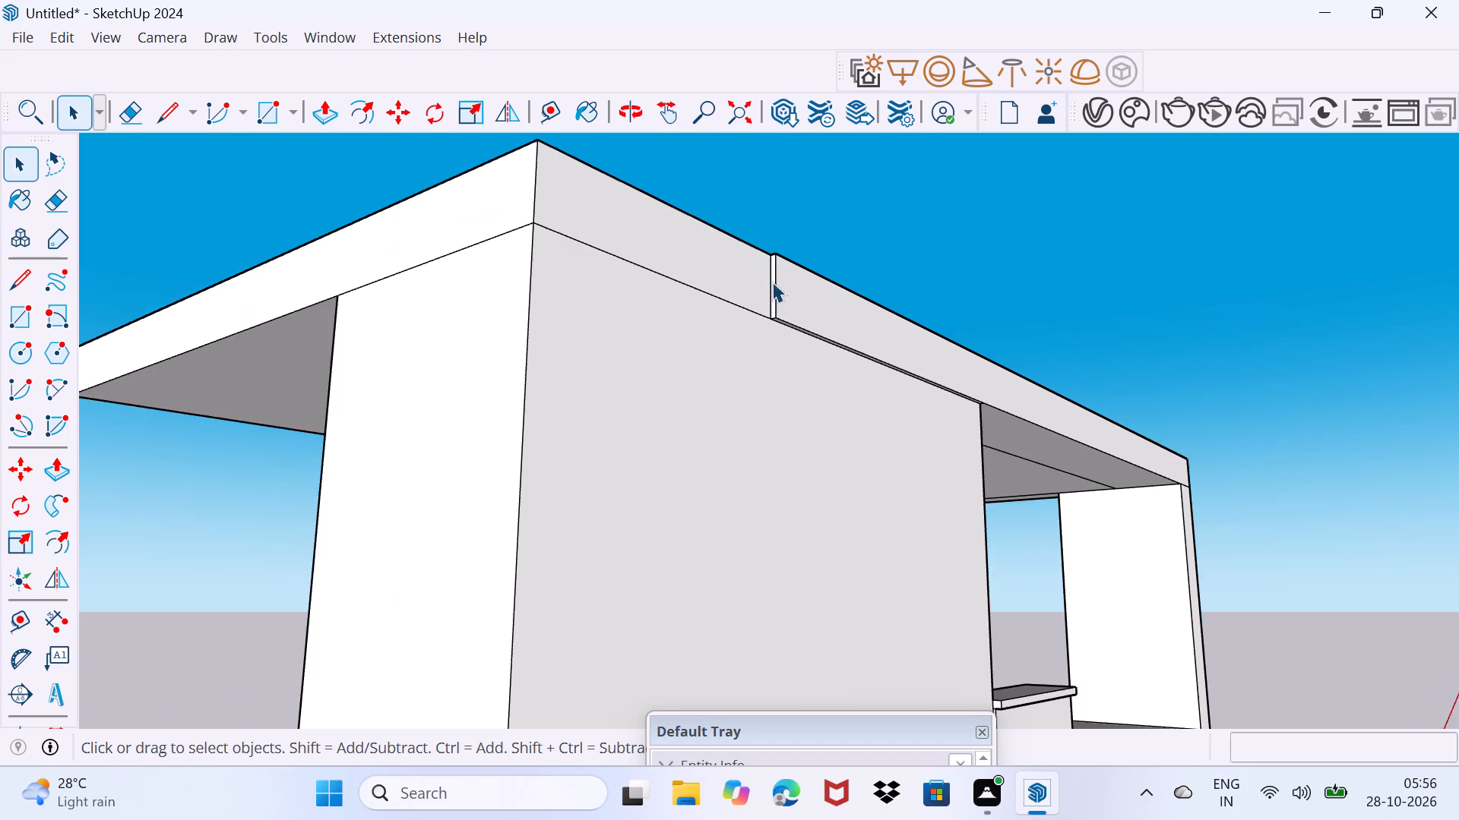
scroll(766, 298, up, 4)
middle_drag(769, 306, 836, 374)
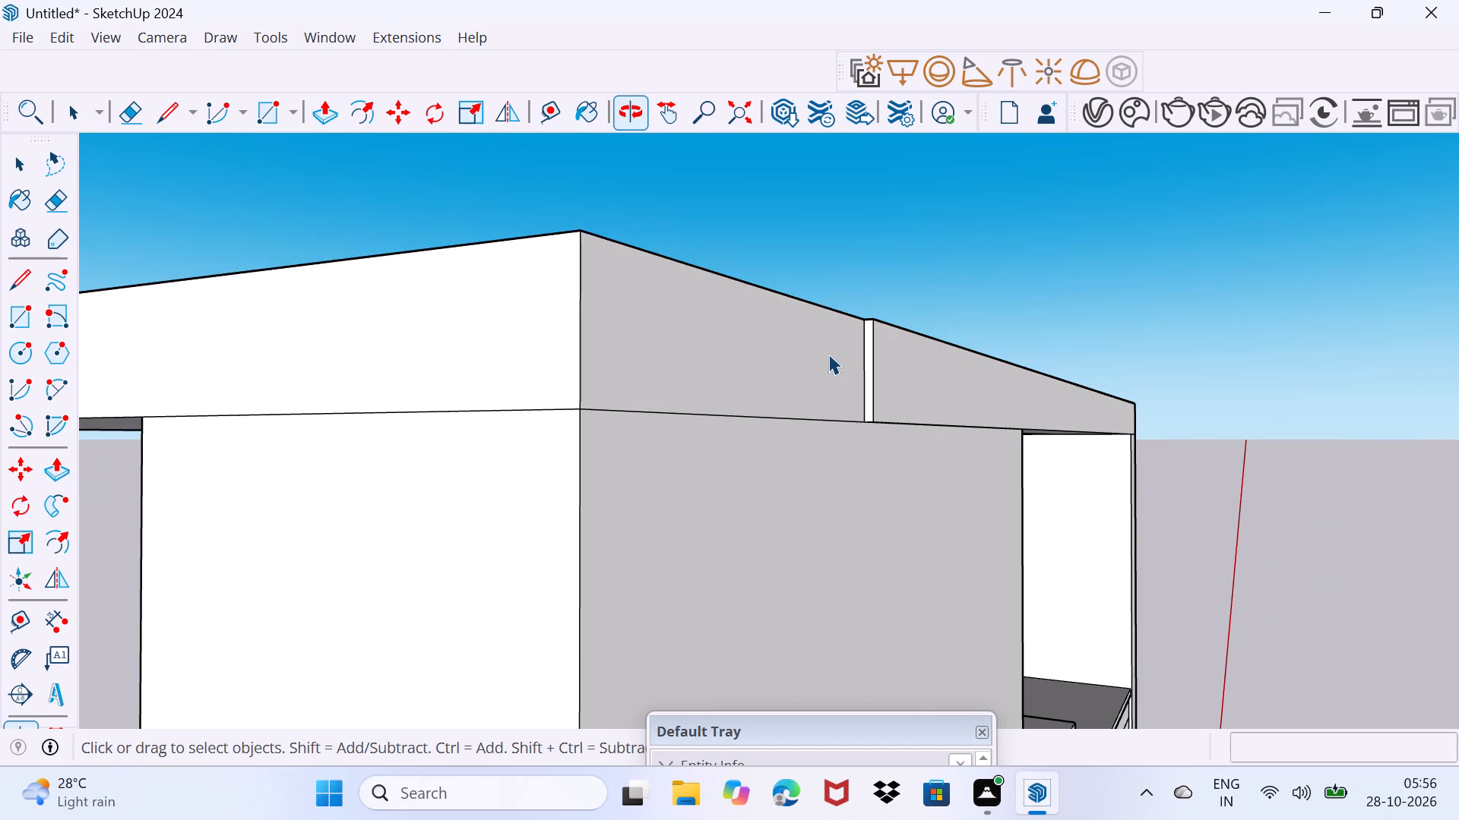
scroll(828, 352, up, 5)
middle_drag(865, 377, 899, 383)
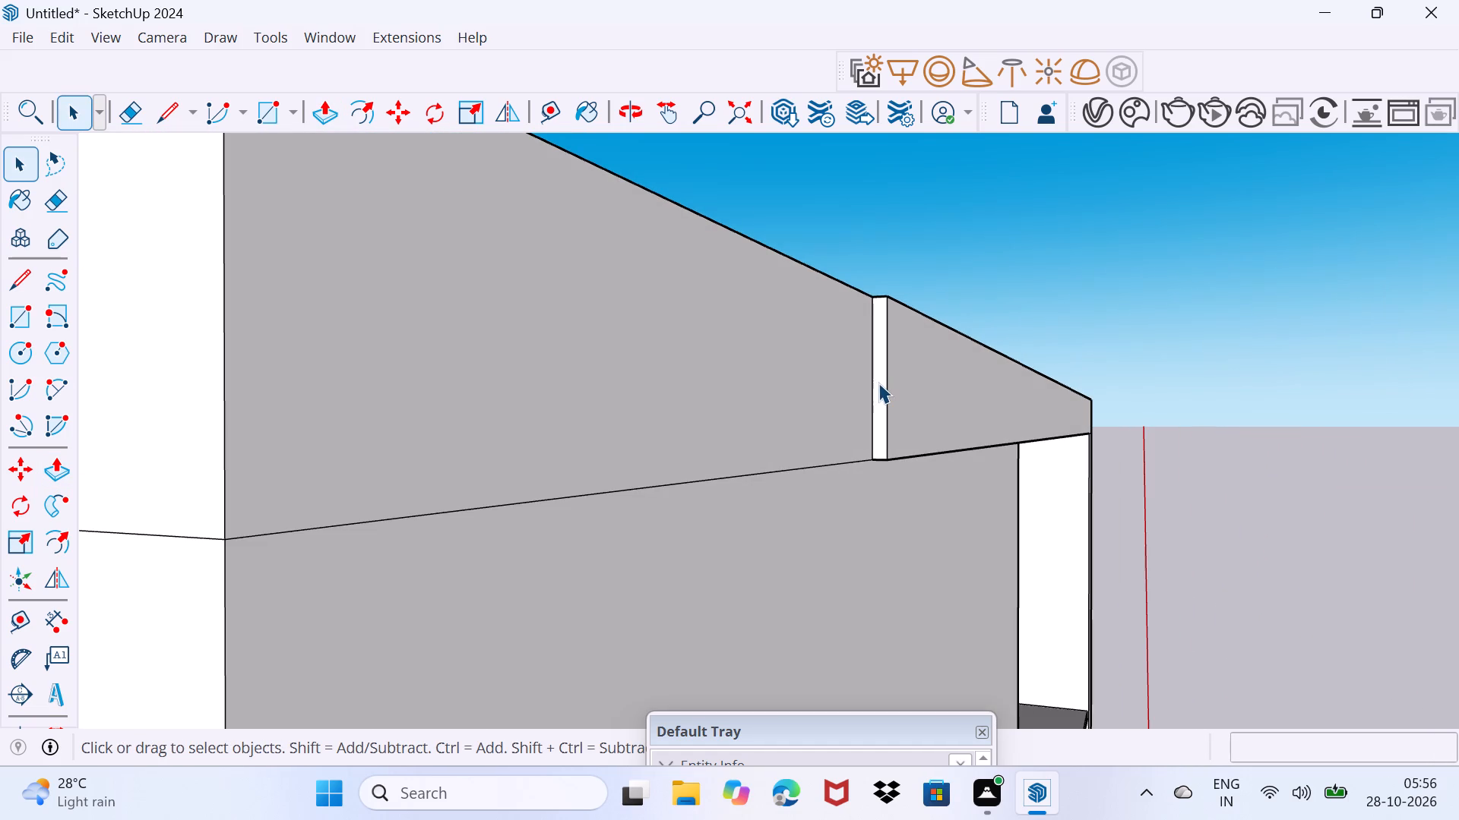
click(878, 383)
key(p)
click(879, 383)
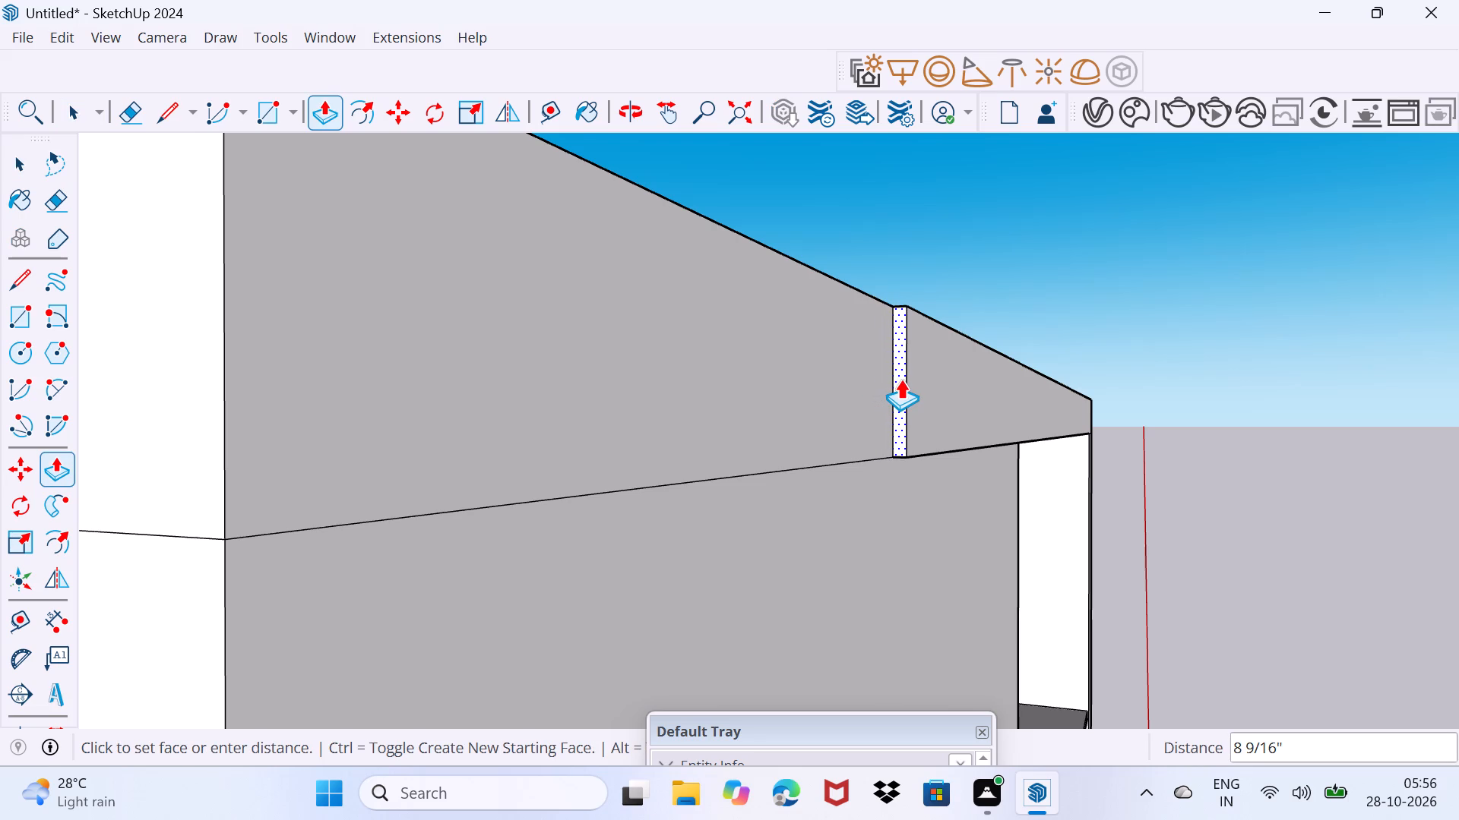
click(900, 379)
key(space)
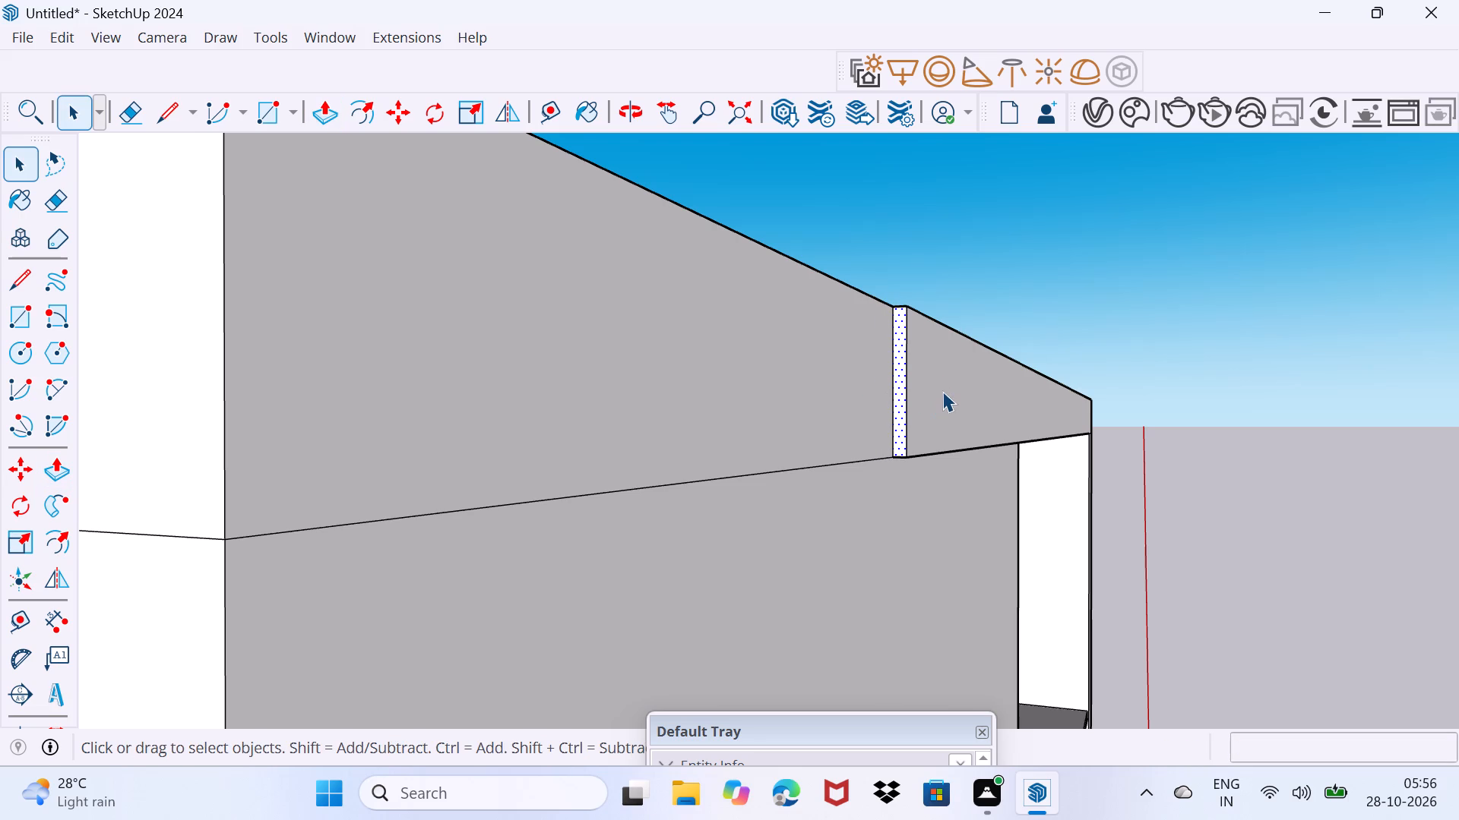
Try a very small Push/Pull on the projecting part of the slab's side face beyond the step.
drag(942, 392, 956, 383)
click(954, 390)
key(p)
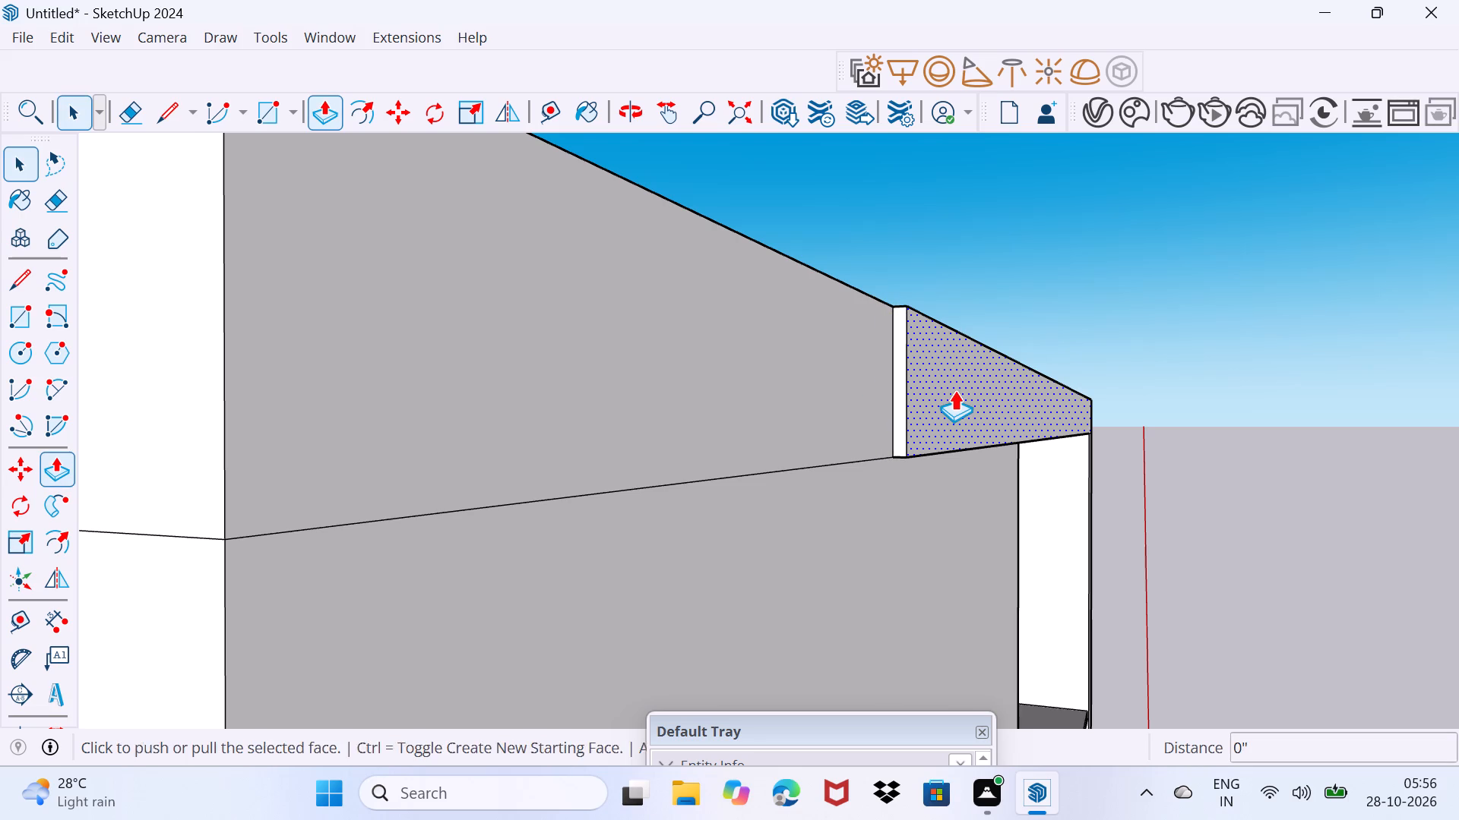
click(954, 390)
click(961, 391)
key(space)
drag(857, 434, 913, 359)
Outline a strip on the slab's top above the tall wall with a line about 8' 10" long and a closing line to the side edge.
middle_drag(675, 330, 606, 443)
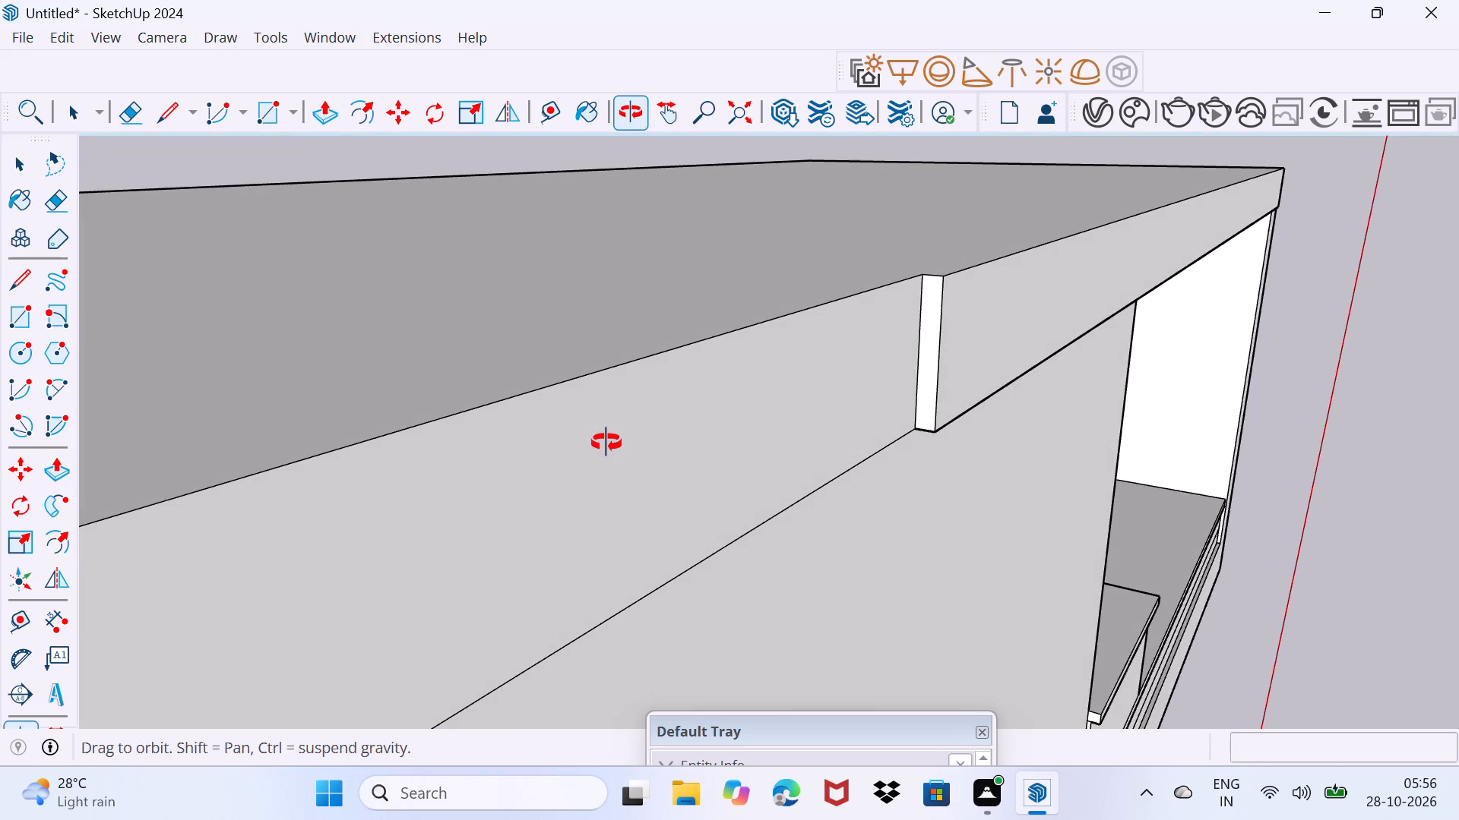
middle_drag(606, 443, 606, 437)
scroll(604, 421, down, 1)
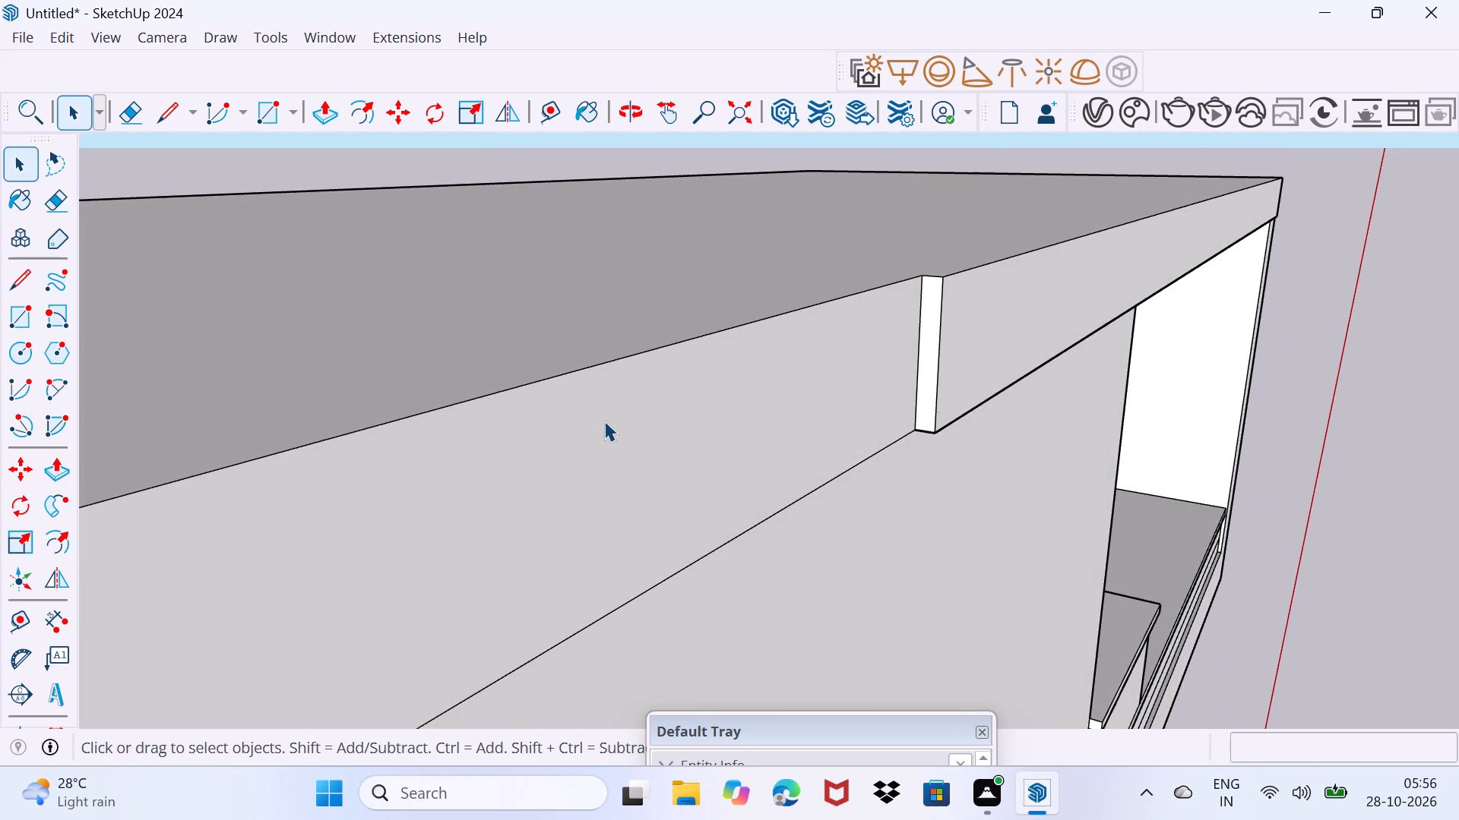
scroll(604, 421, down, 4)
scroll(593, 346, down, 3)
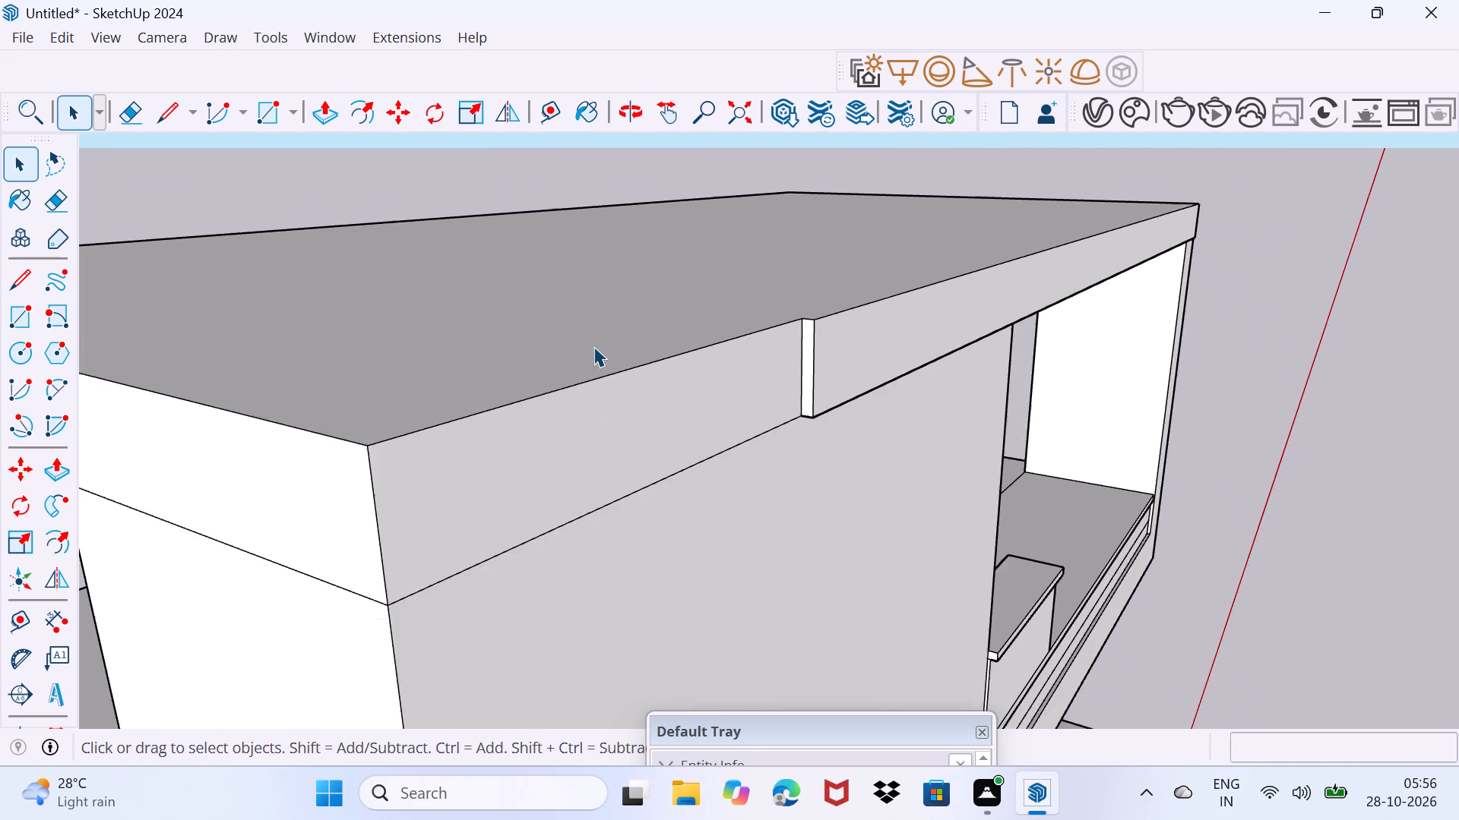
middle_drag(555, 324, 554, 345)
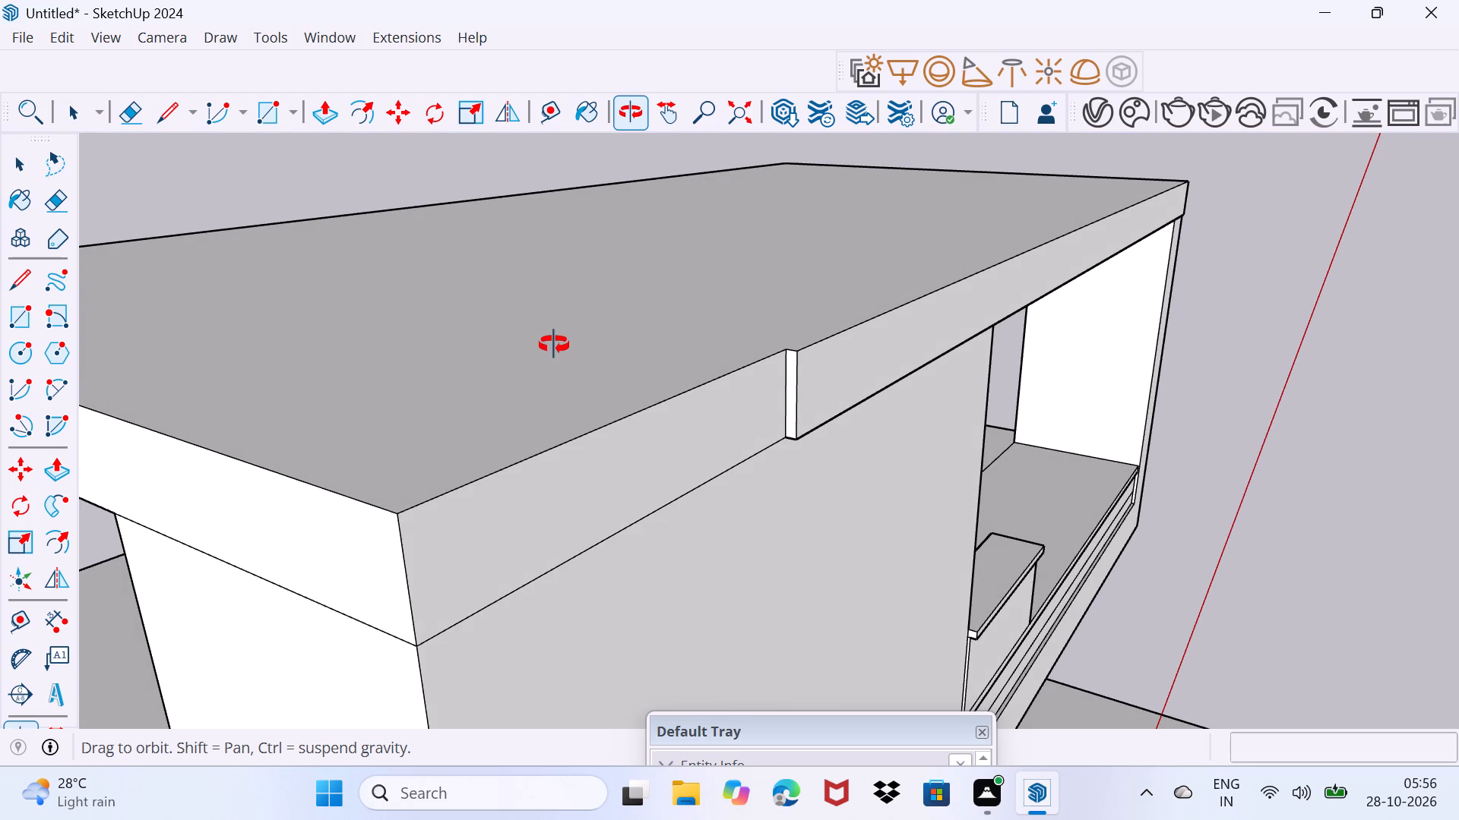
middle_drag(554, 345, 517, 352)
text(-l)
click(242, 505)
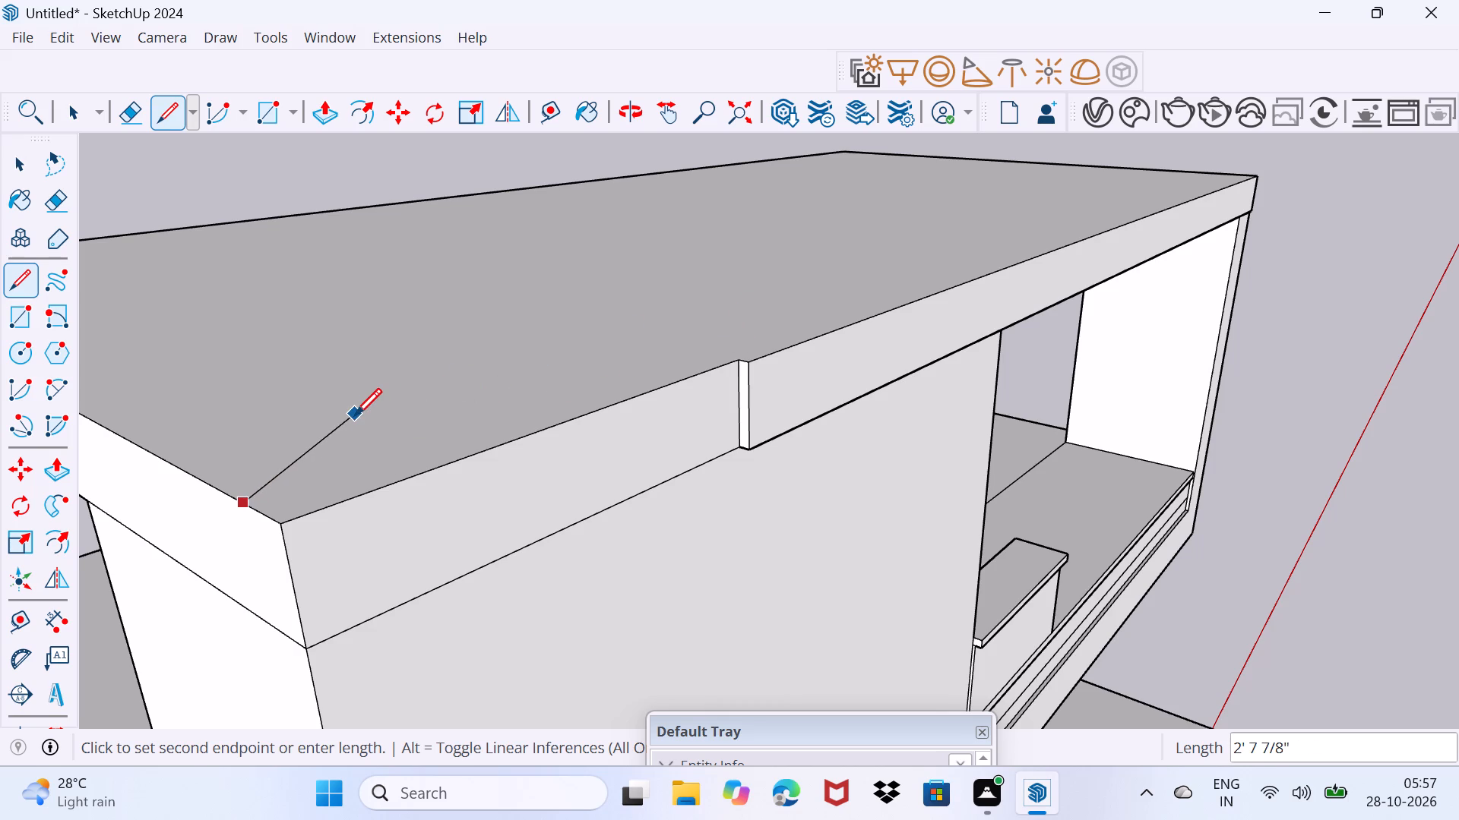
key(Escape)
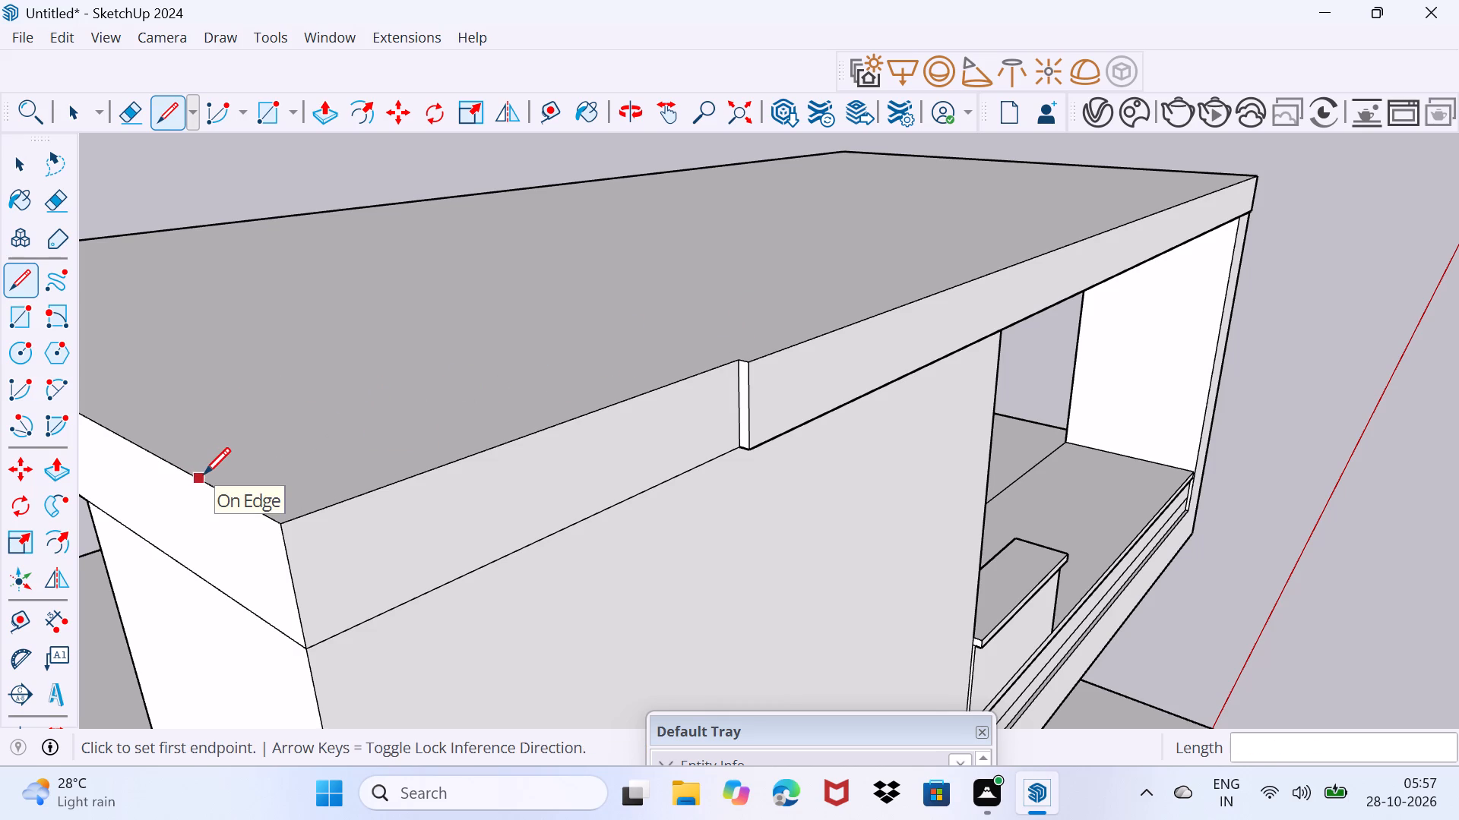
drag(188, 470, 232, 442)
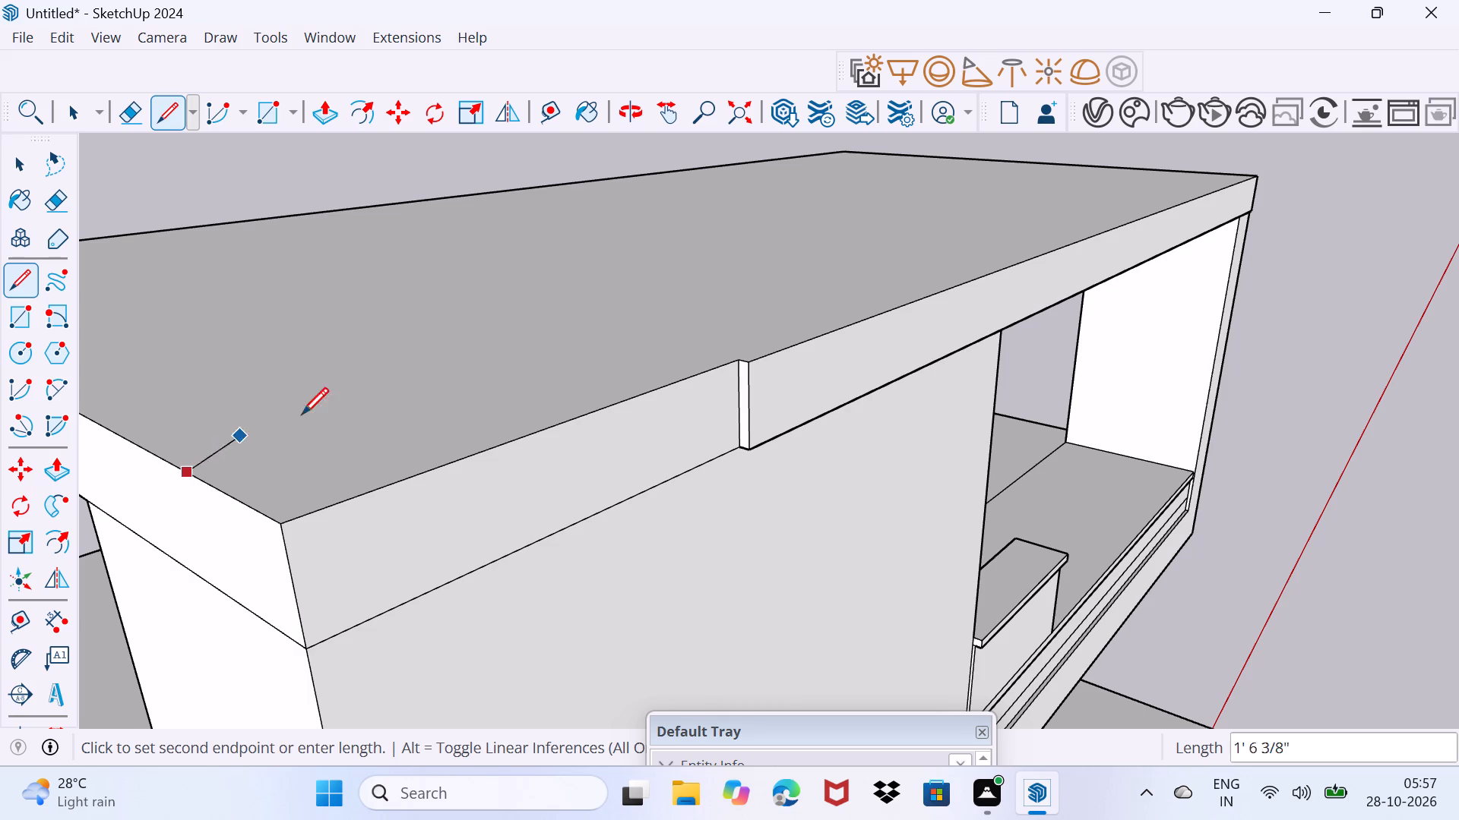
click(717, 309)
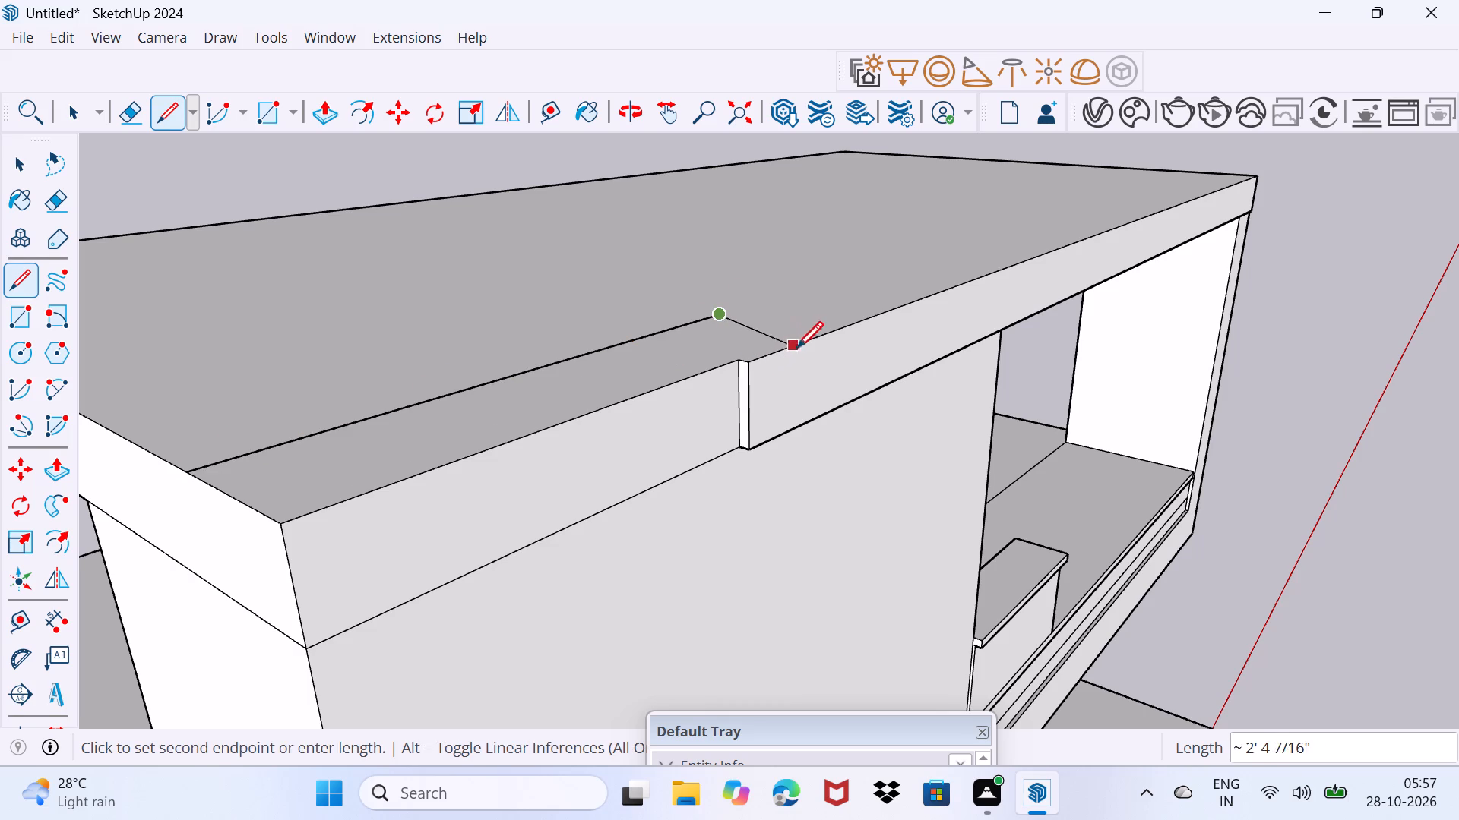
click(817, 341)
key(space)
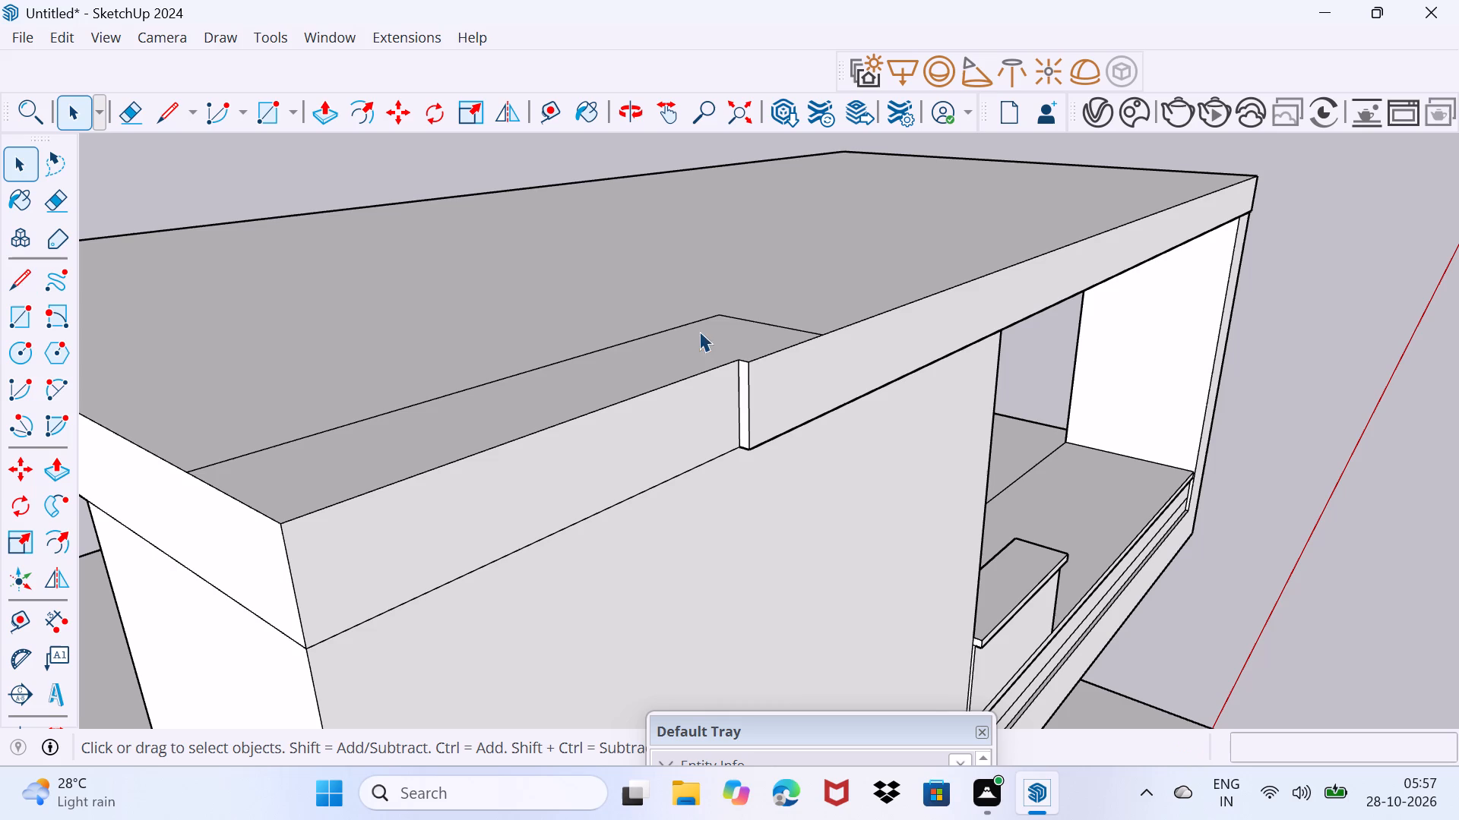
Push/Pull the outlined strip upward to raise a tall block above the slab.
click(607, 374)
key(p)
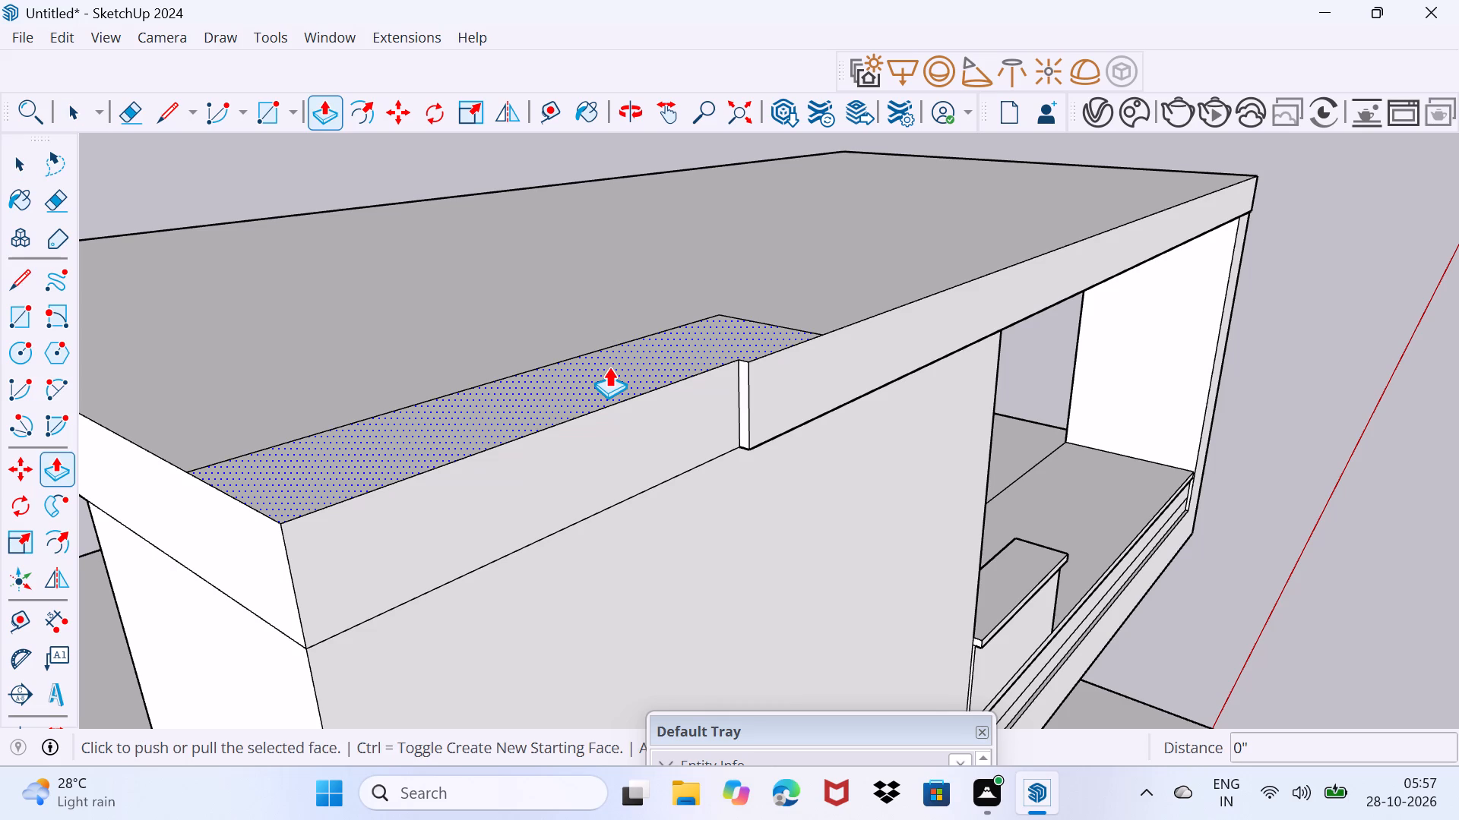
click(609, 367)
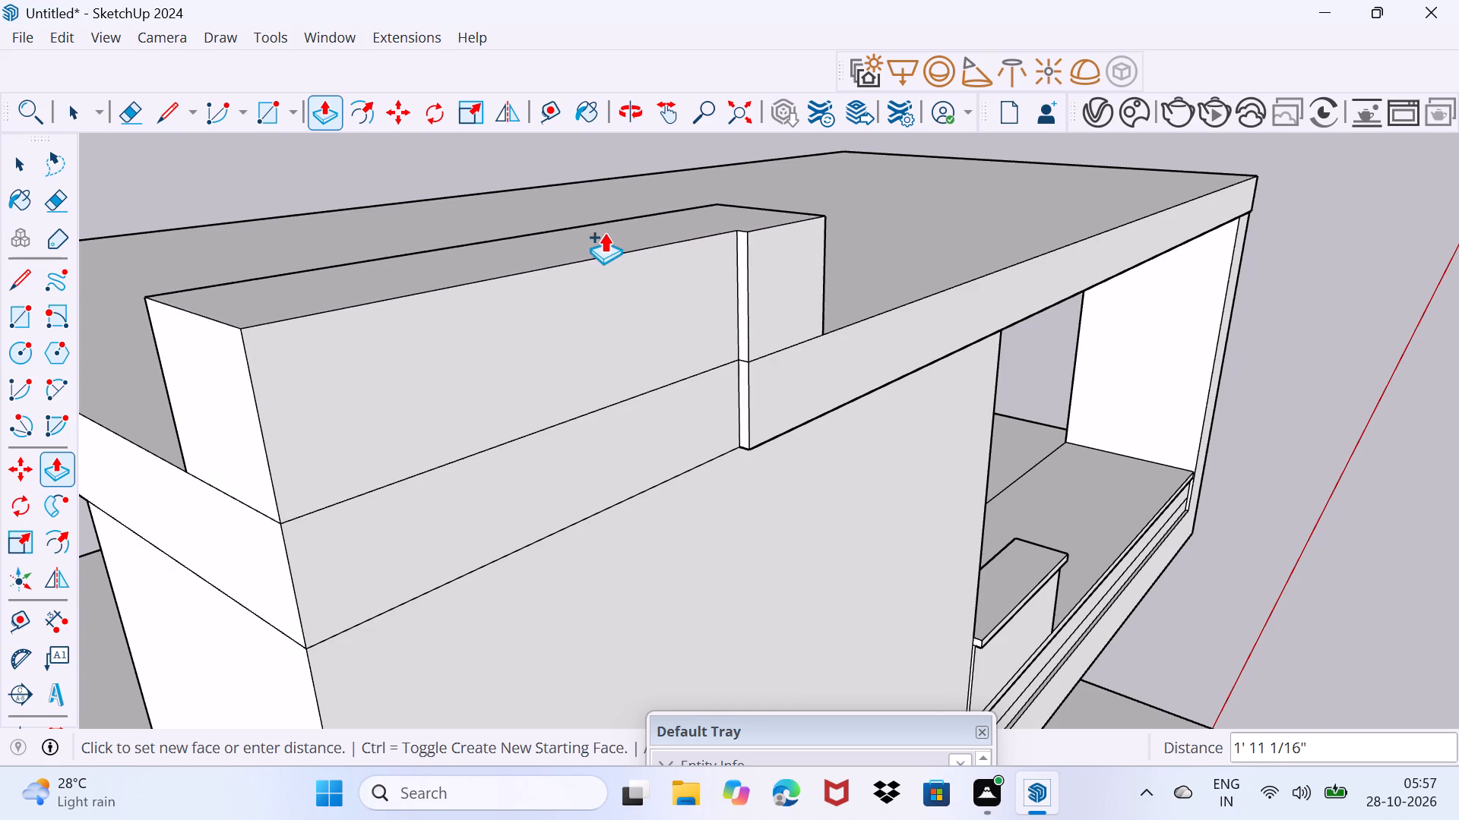
scroll(603, 238, down, 5)
middle_drag(603, 238, 649, 364)
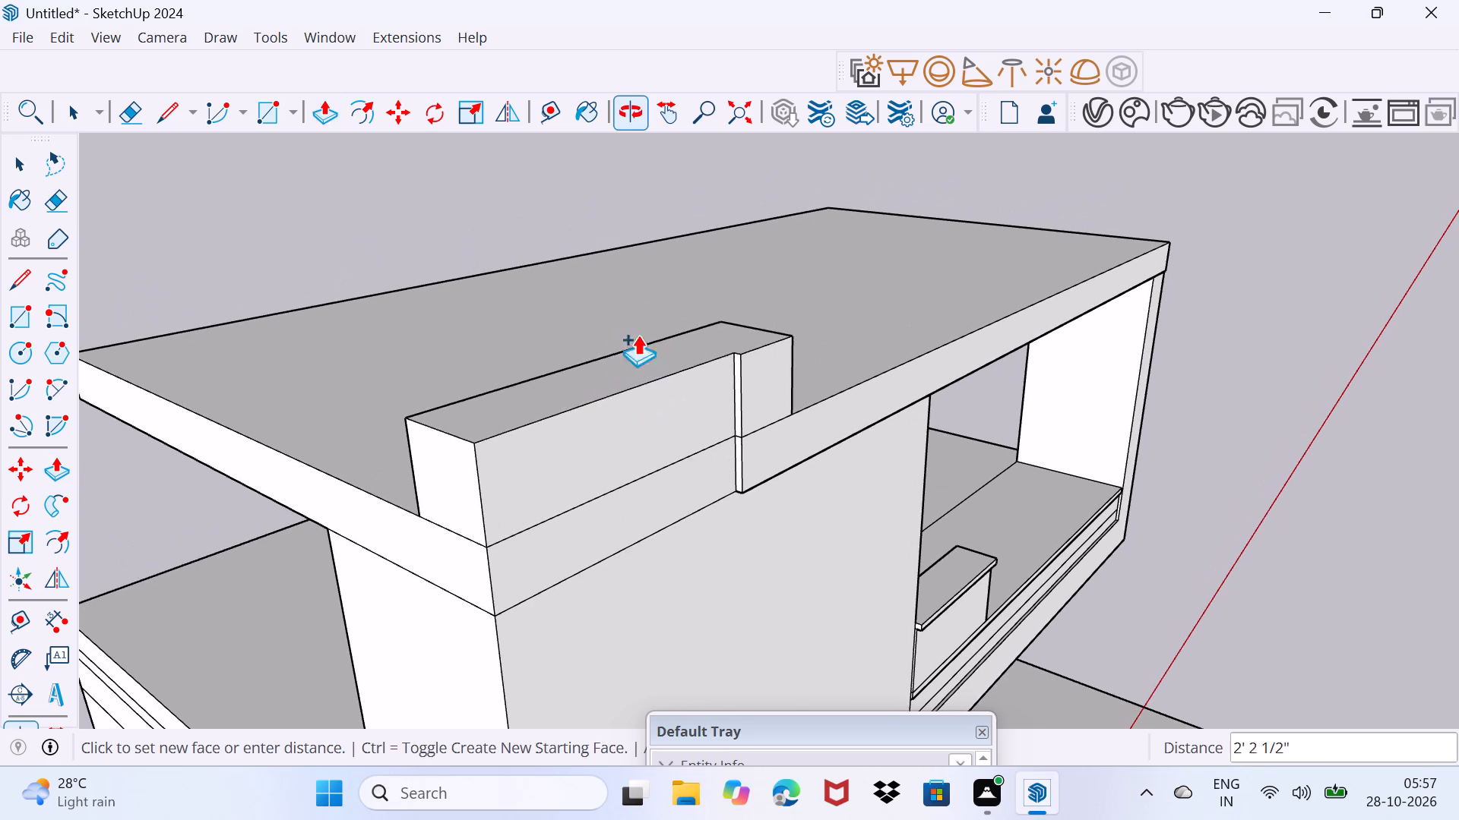
click(622, 238)
key(space)
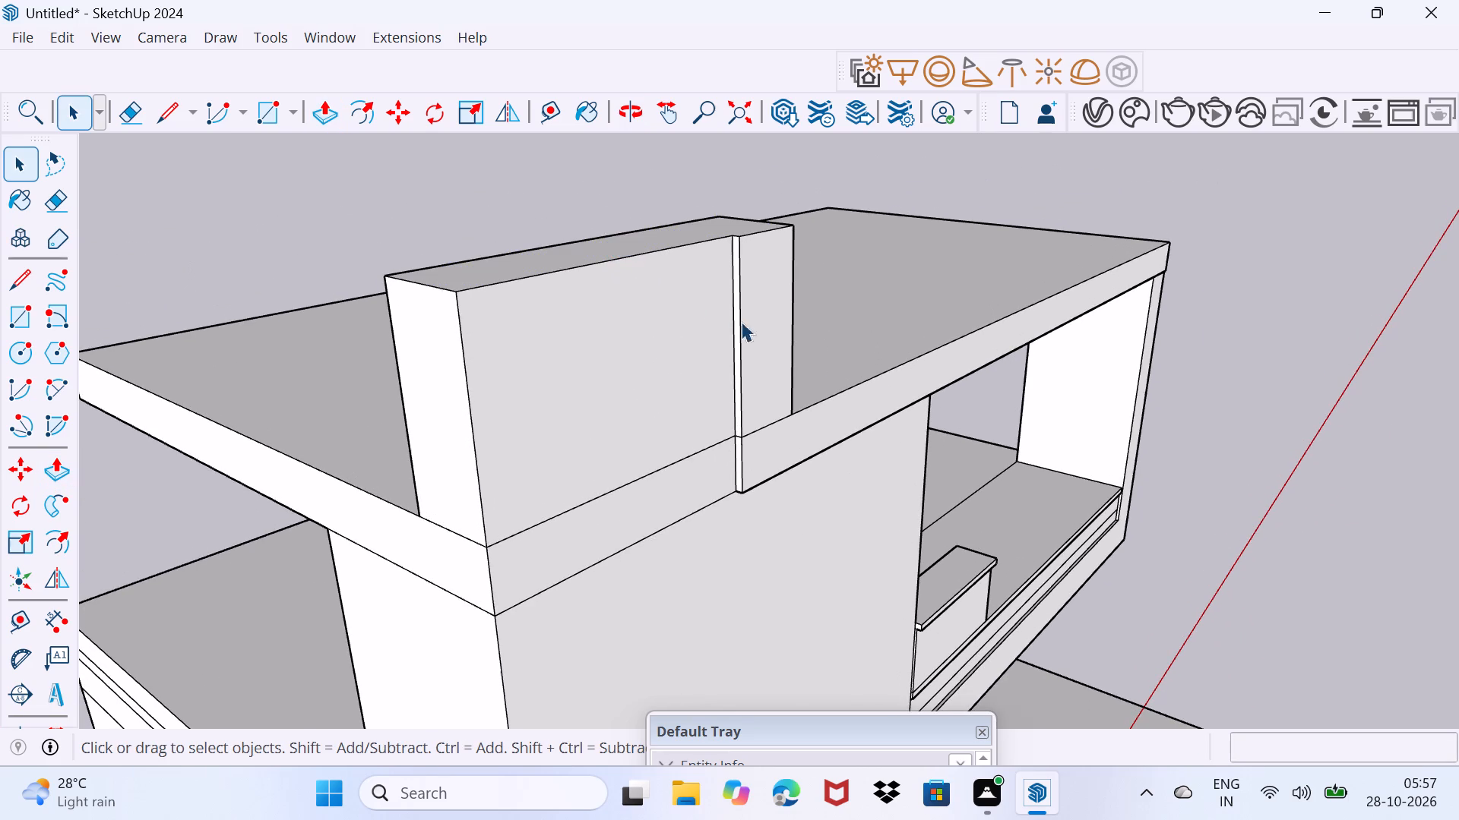
Push/Pull the block's narrow projecting side face inward until it is flush with the block's main outer face.
click(758, 339)
key(p)
click(758, 339)
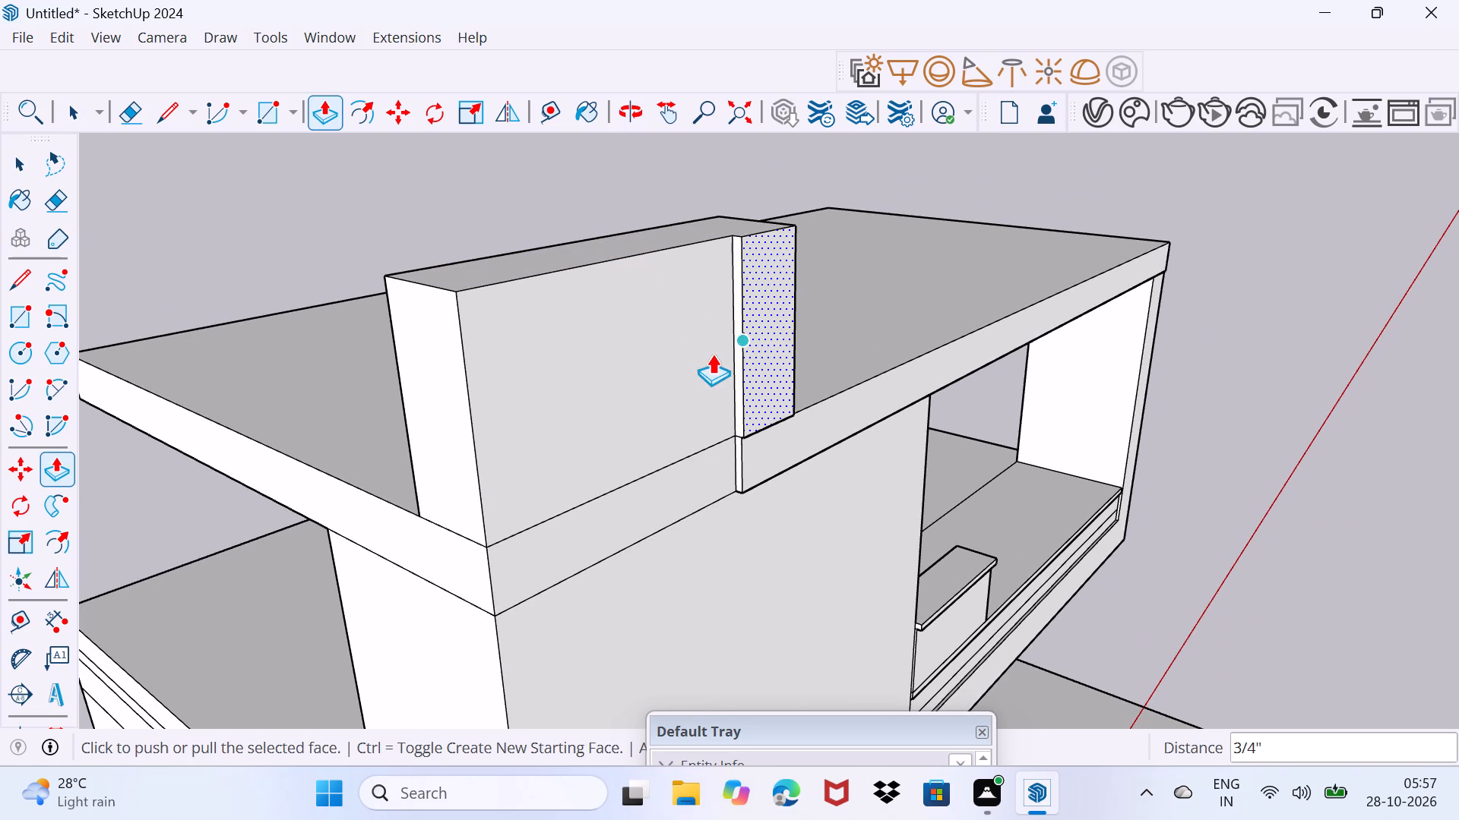
drag(743, 358, 676, 378)
click(676, 378)
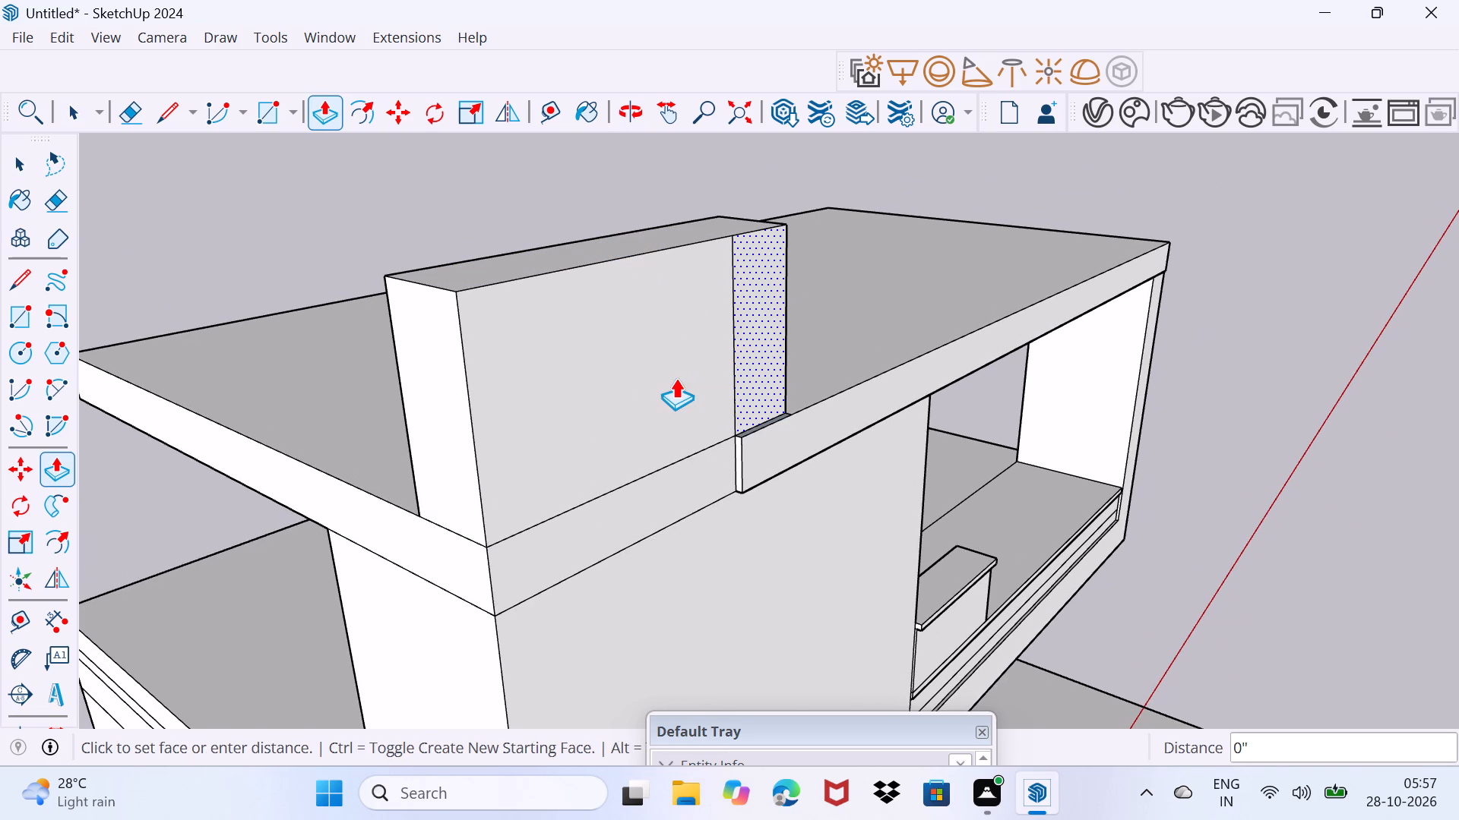
key(space)
drag(682, 384, 722, 310)
Erase the leftover vertical division line on the raised block's outer face.
scroll(708, 319, up, 4)
key(e)
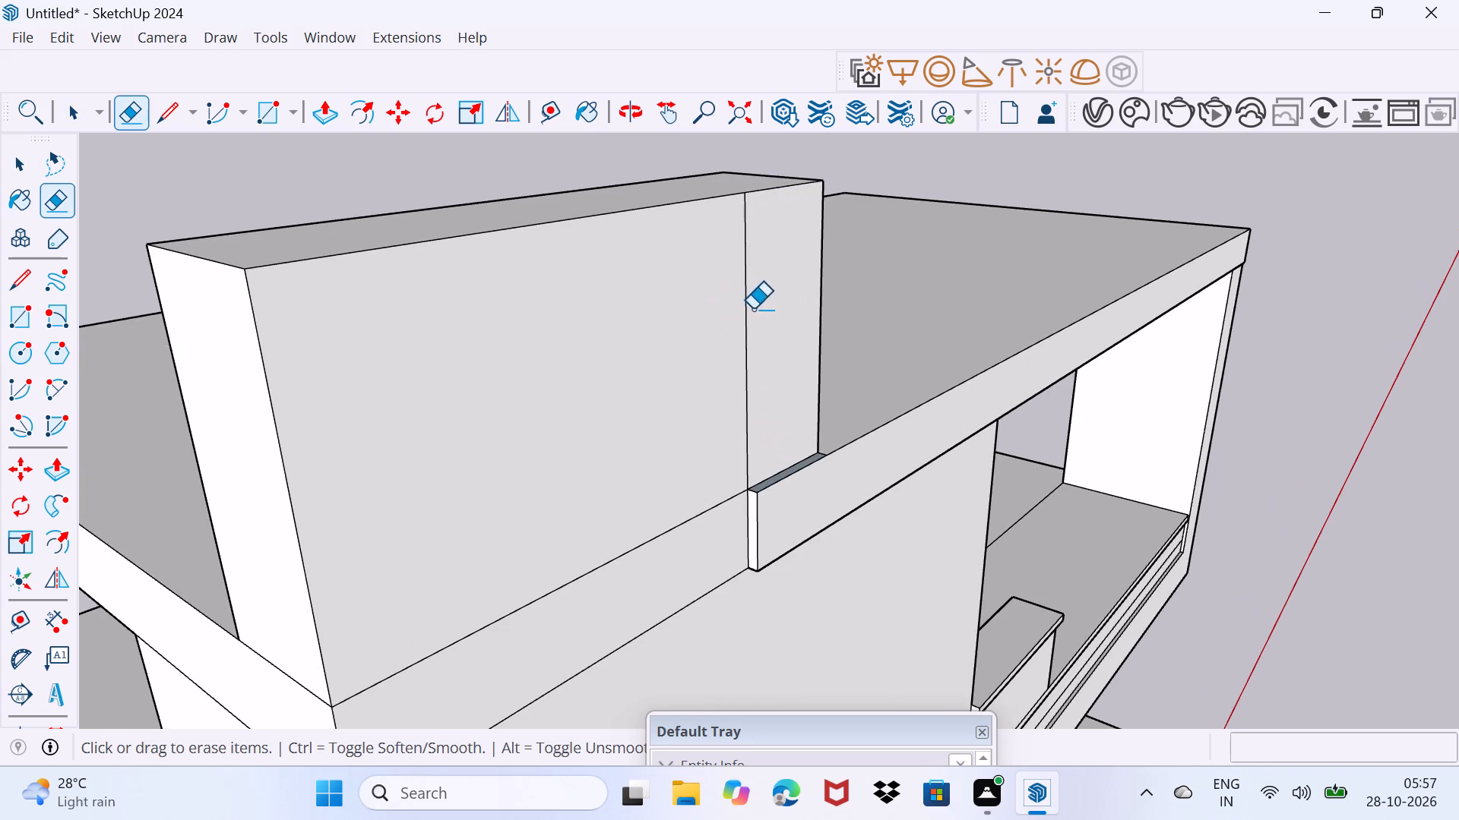
drag(753, 309, 644, 367)
Push/Pull the raised block's inner face about 1' 1 1/4" toward its outer face to thin the block.
scroll(796, 340, down, 4)
middle_drag(754, 358, 591, 389)
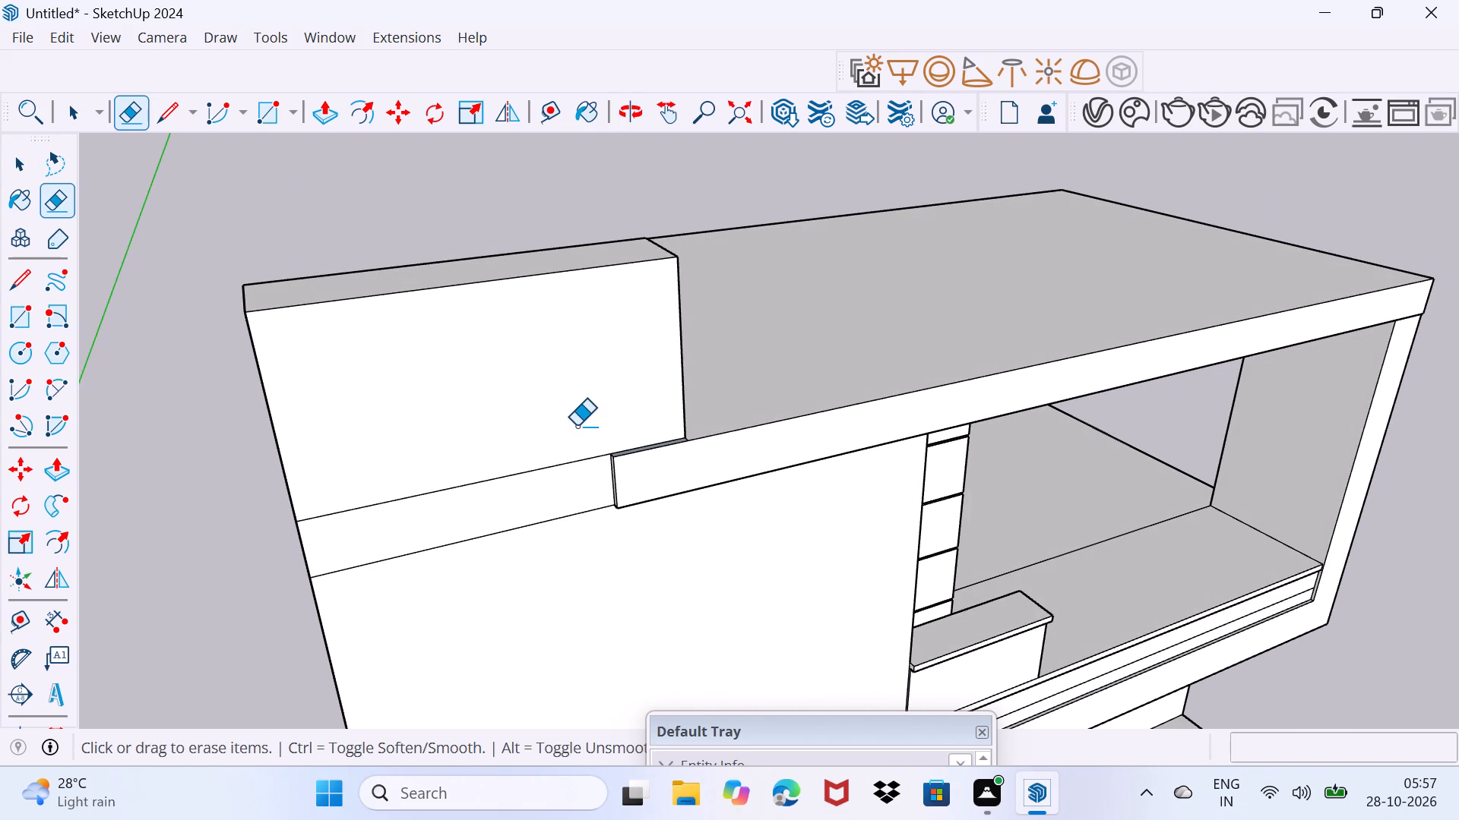
scroll(568, 427, down, 3)
middle_drag(497, 454, 1017, 433)
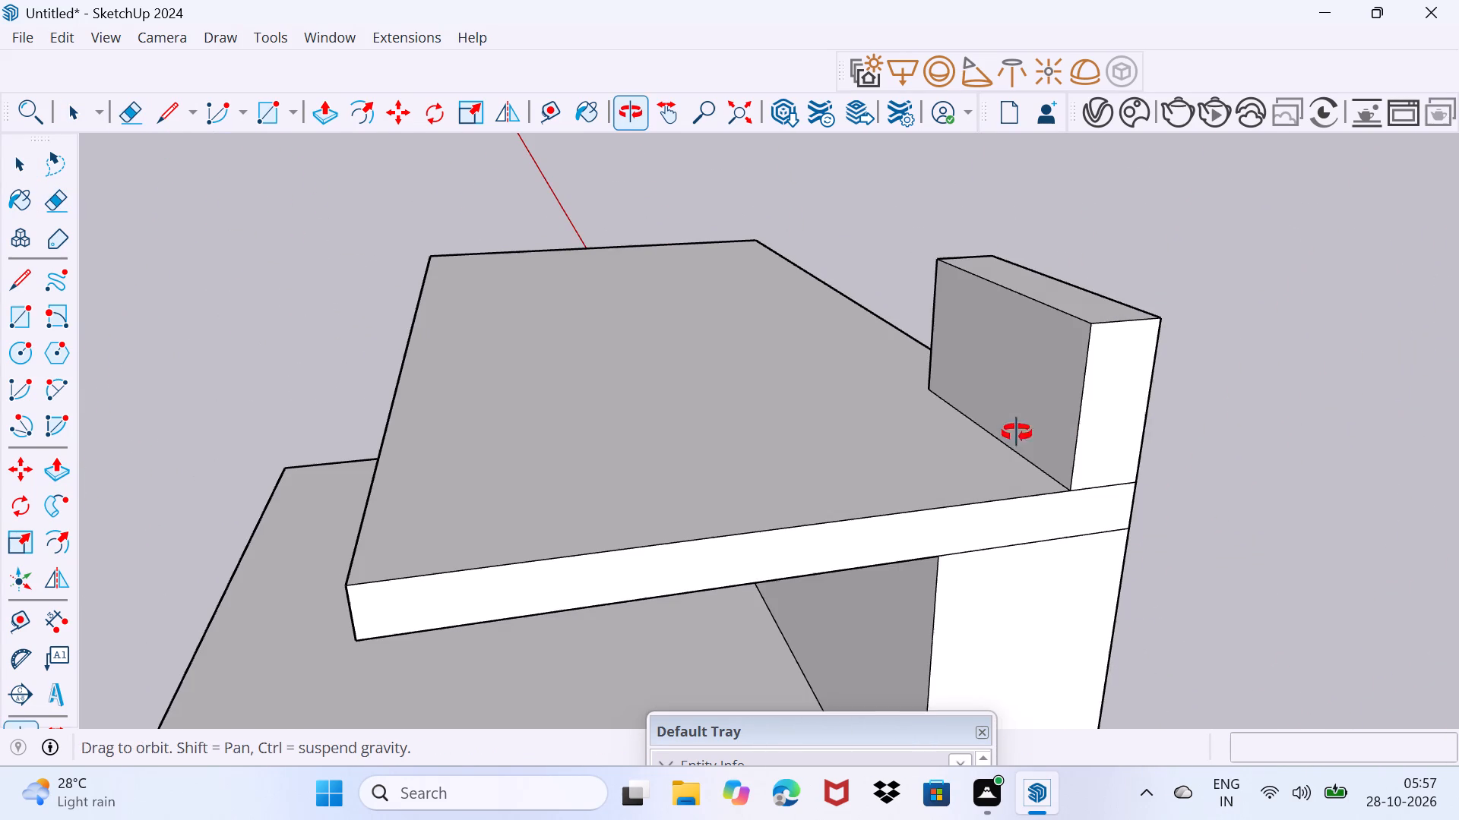
middle_drag(1017, 433, 1017, 428)
key(space)
click(1033, 396)
key(p)
click(1033, 396)
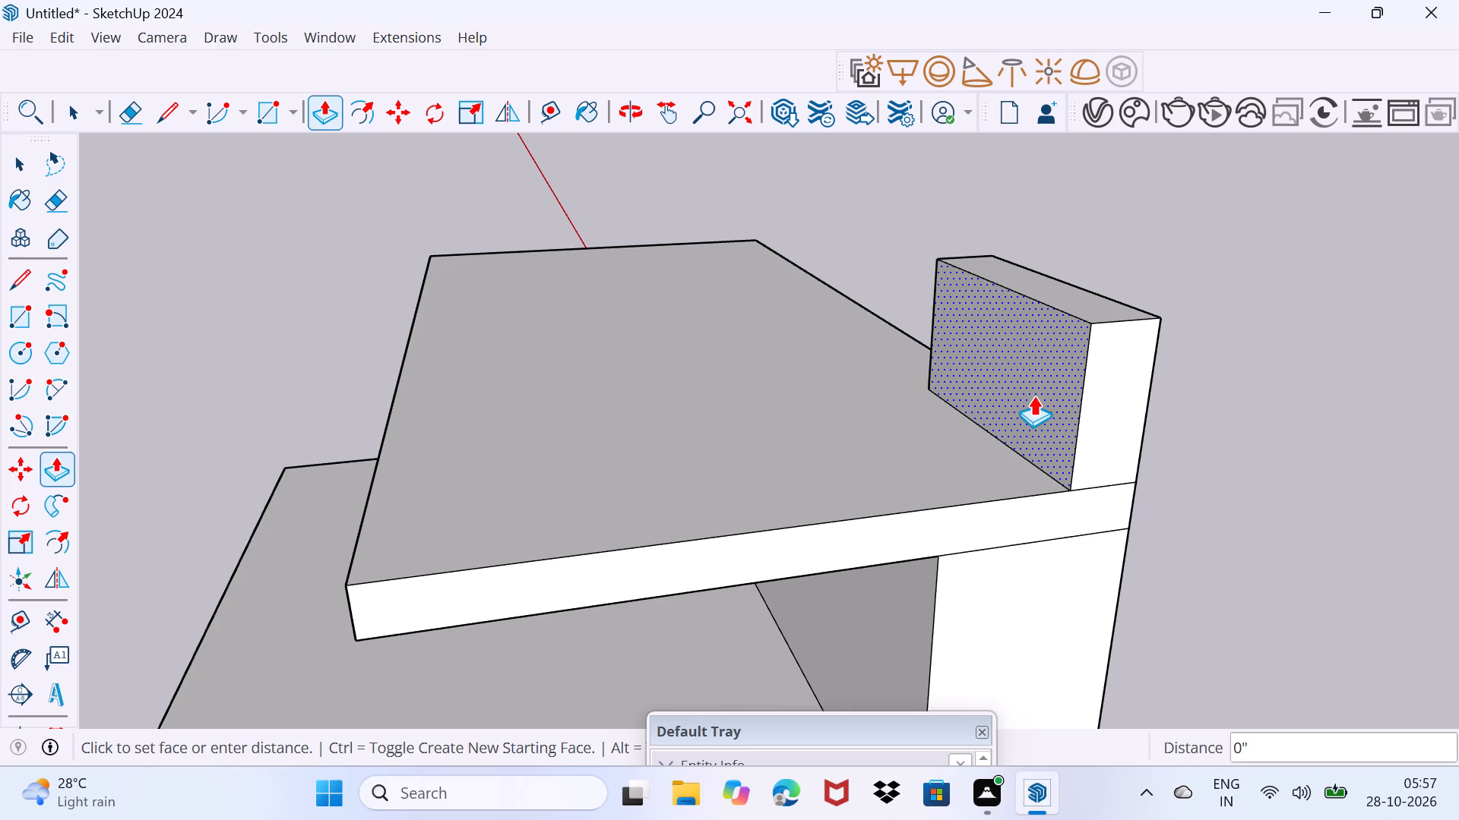
click(1067, 387)
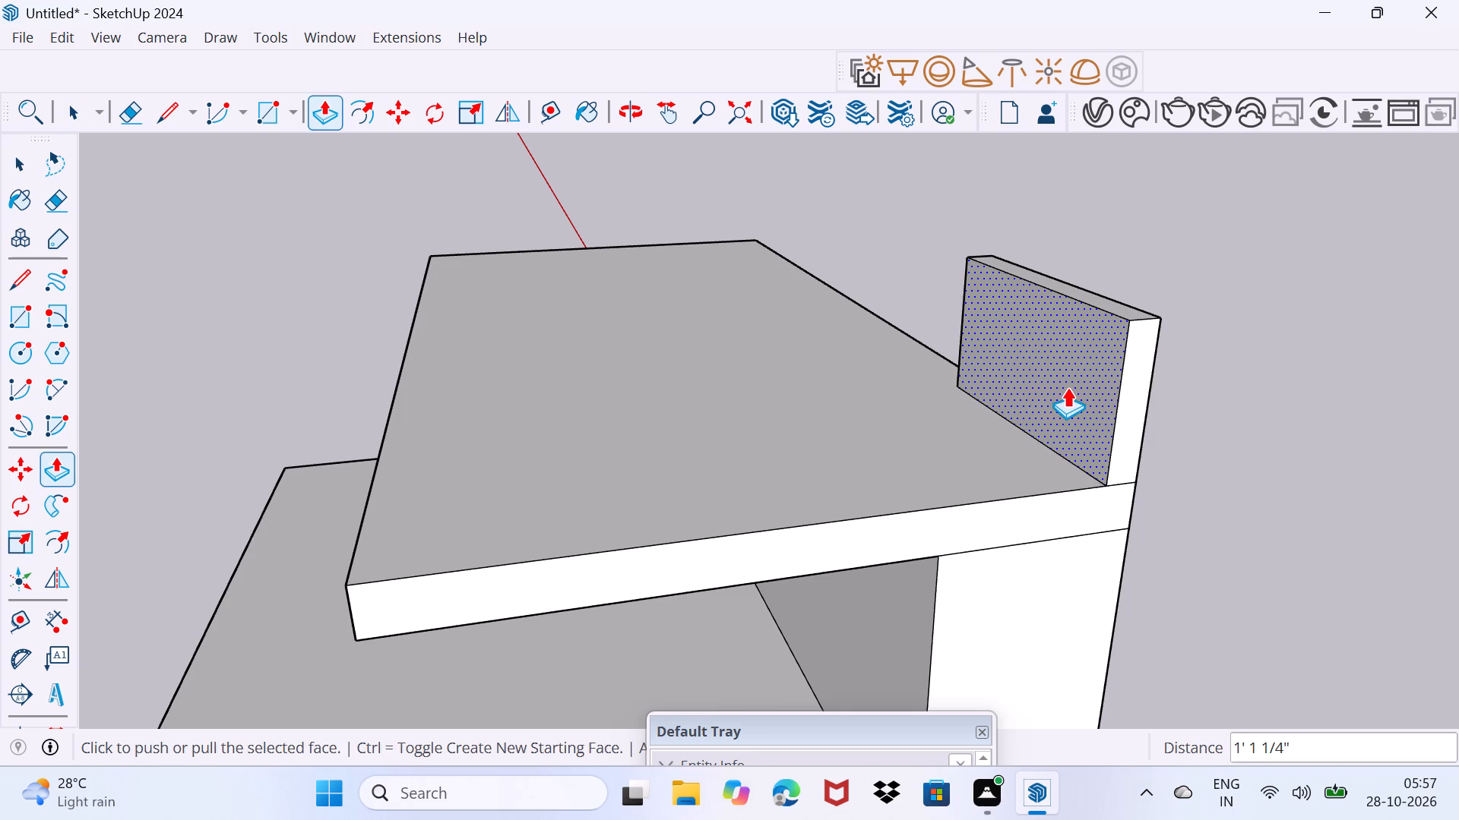
key(space)
drag(987, 470, 1030, 389)
Push/Pull the narrow end face of the top slab's projecting front band outward about 7 3/16" along the tall wall.
middle_drag(995, 386, 366, 355)
middle_drag(216, 353, 556, 376)
scroll(772, 454, up, 7)
drag(760, 454, 792, 406)
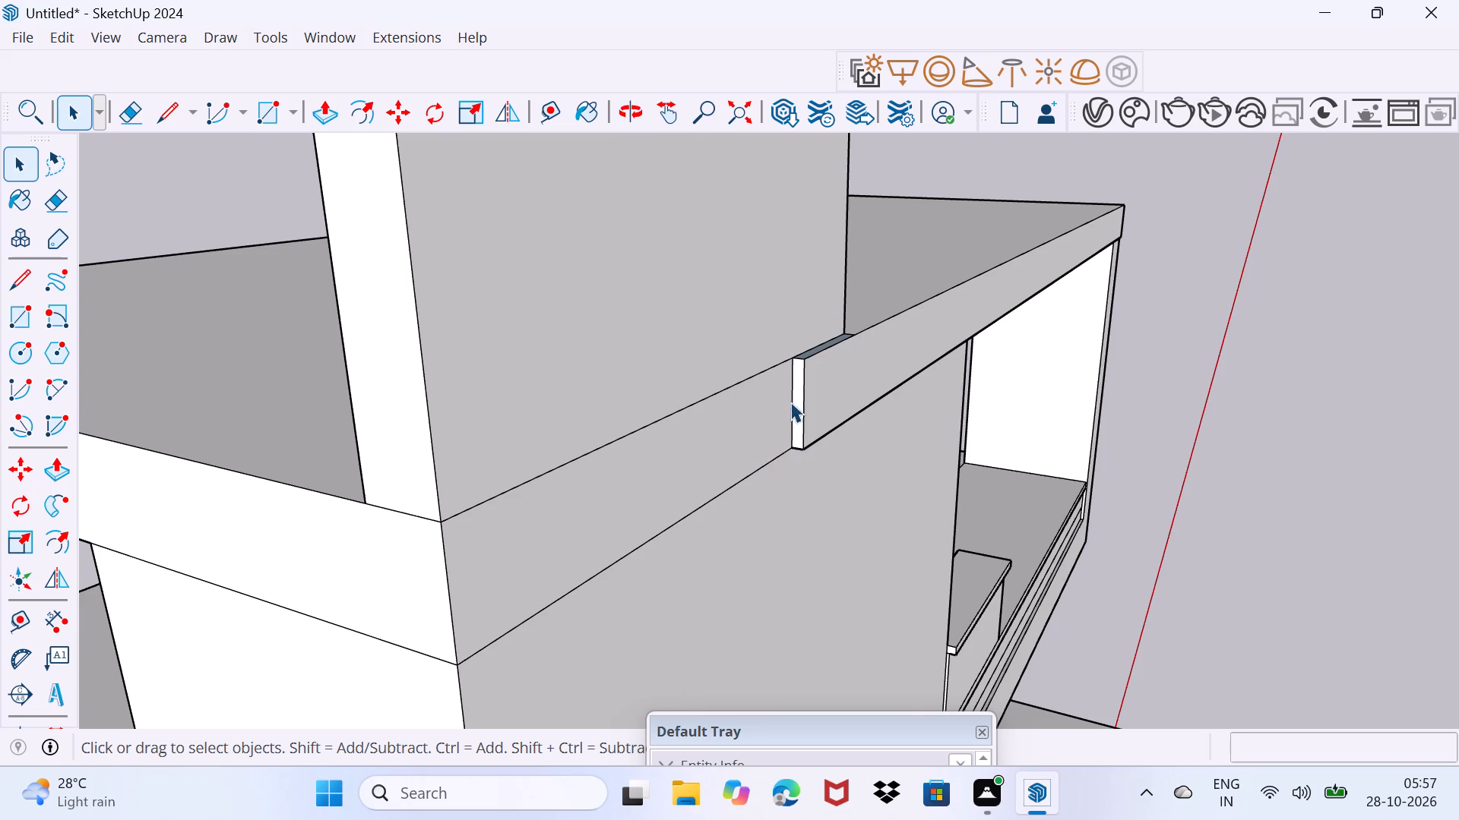
click(795, 404)
click(795, 413)
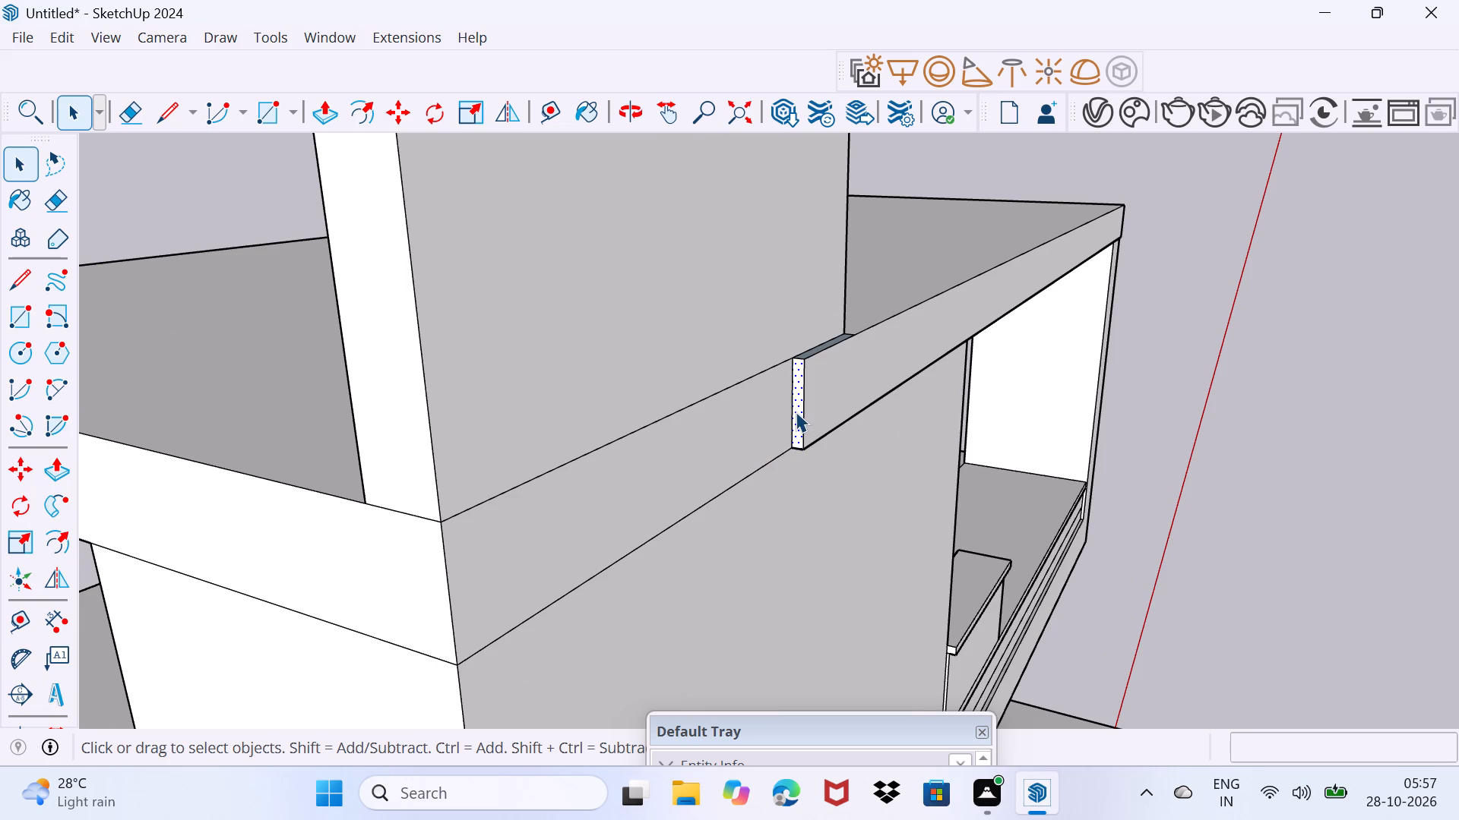
key(p)
click(796, 412)
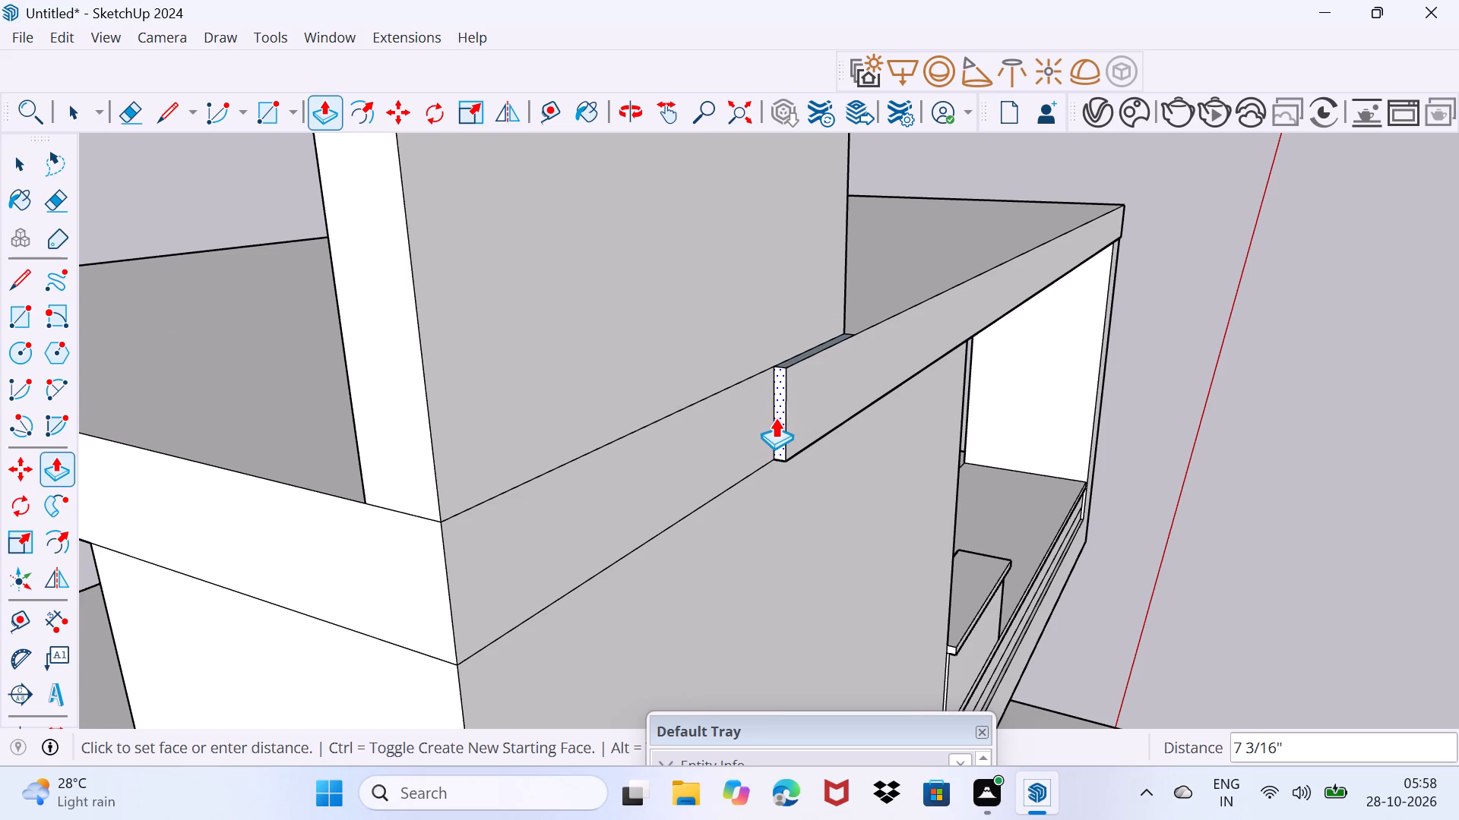
click(775, 418)
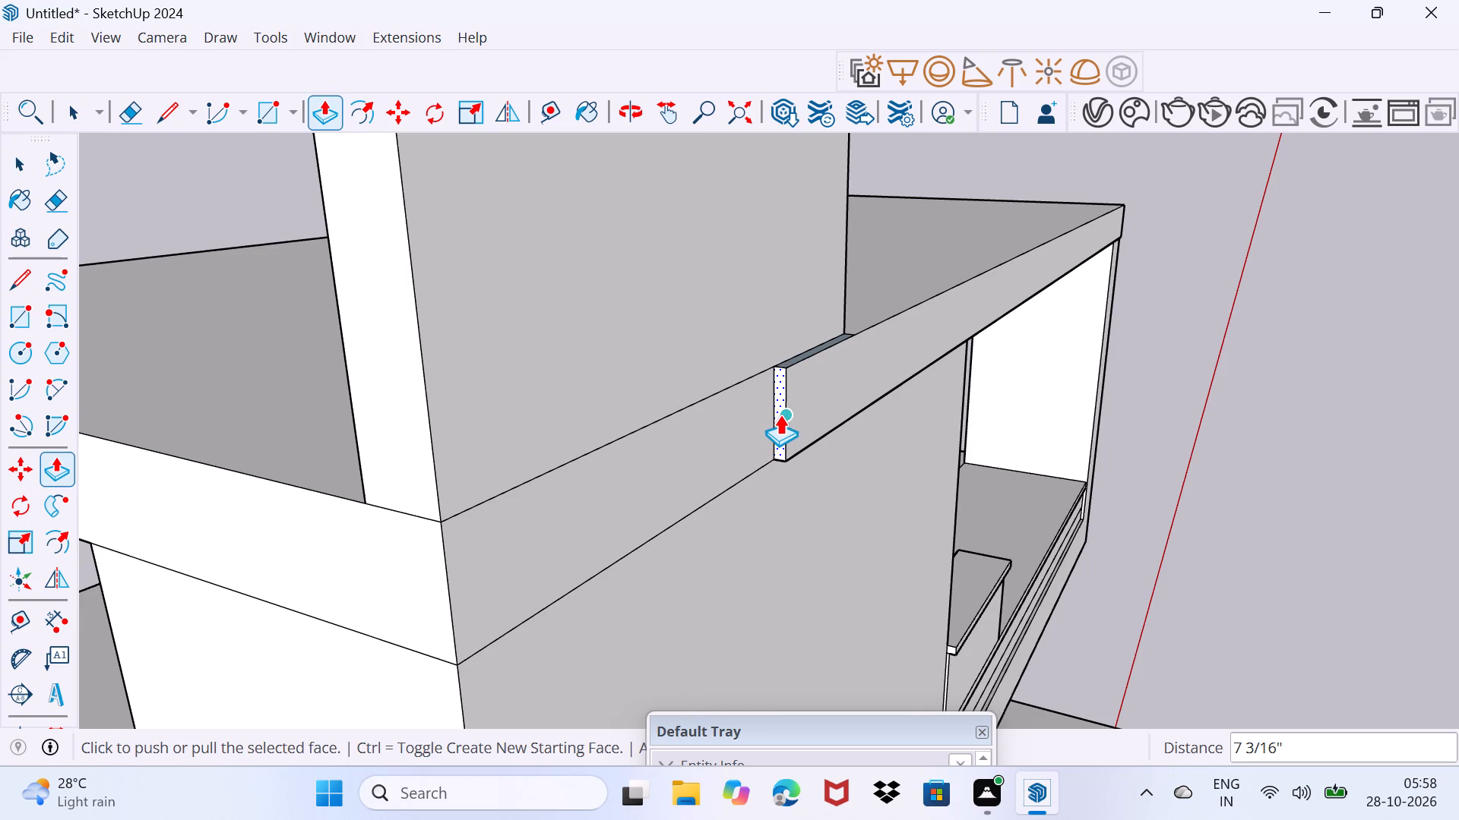
key(Escape)
Push/Pull the long front face of the top slab's projecting band outward about 1 1/8".
click(815, 401)
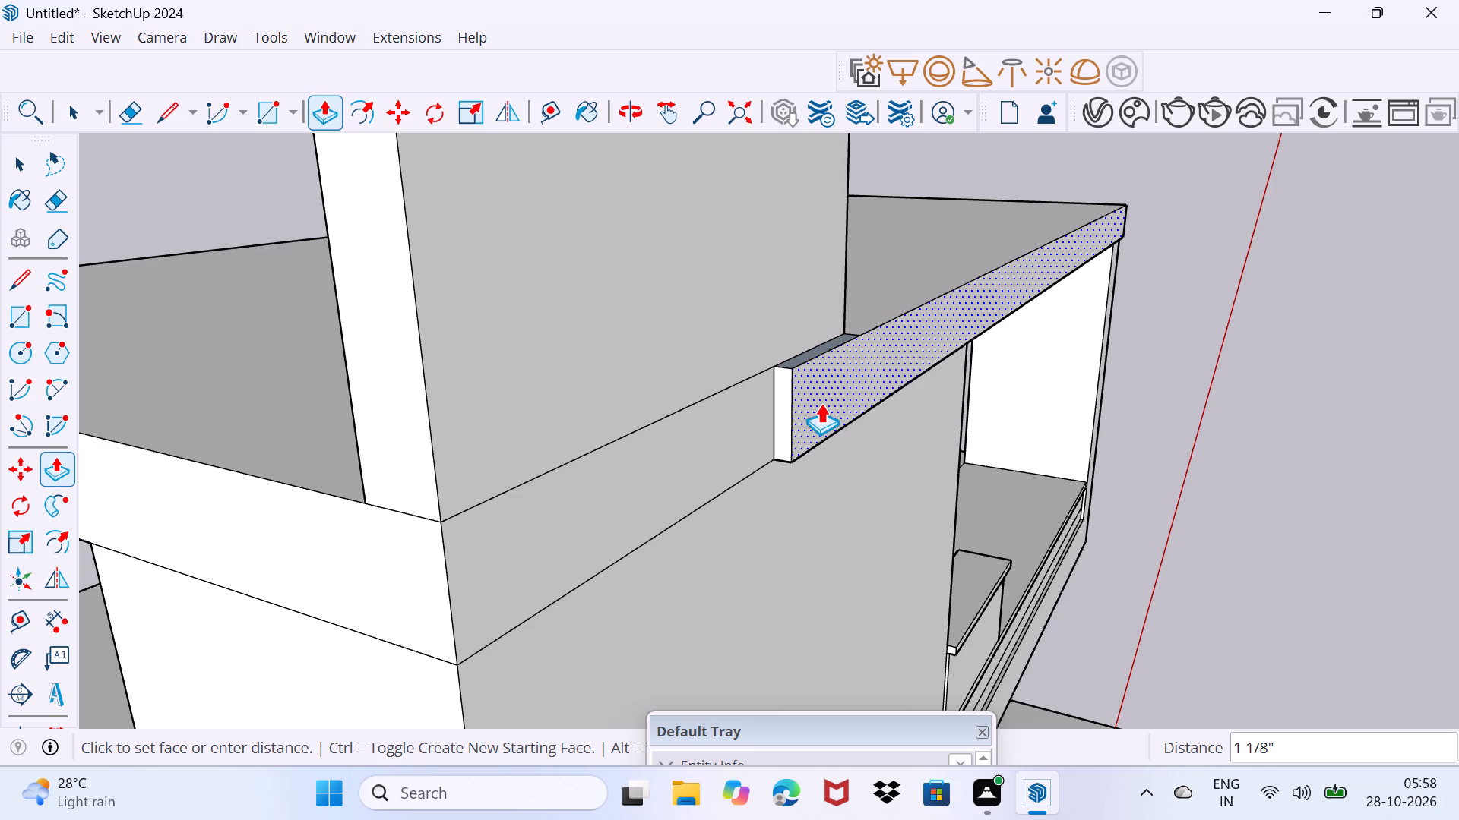
click(821, 403)
Push/Pull the front face of the framed upright and lower band until it is flush with the top slab's front face.
middle_drag(1138, 363, 845, 317)
scroll(845, 316, down, 1)
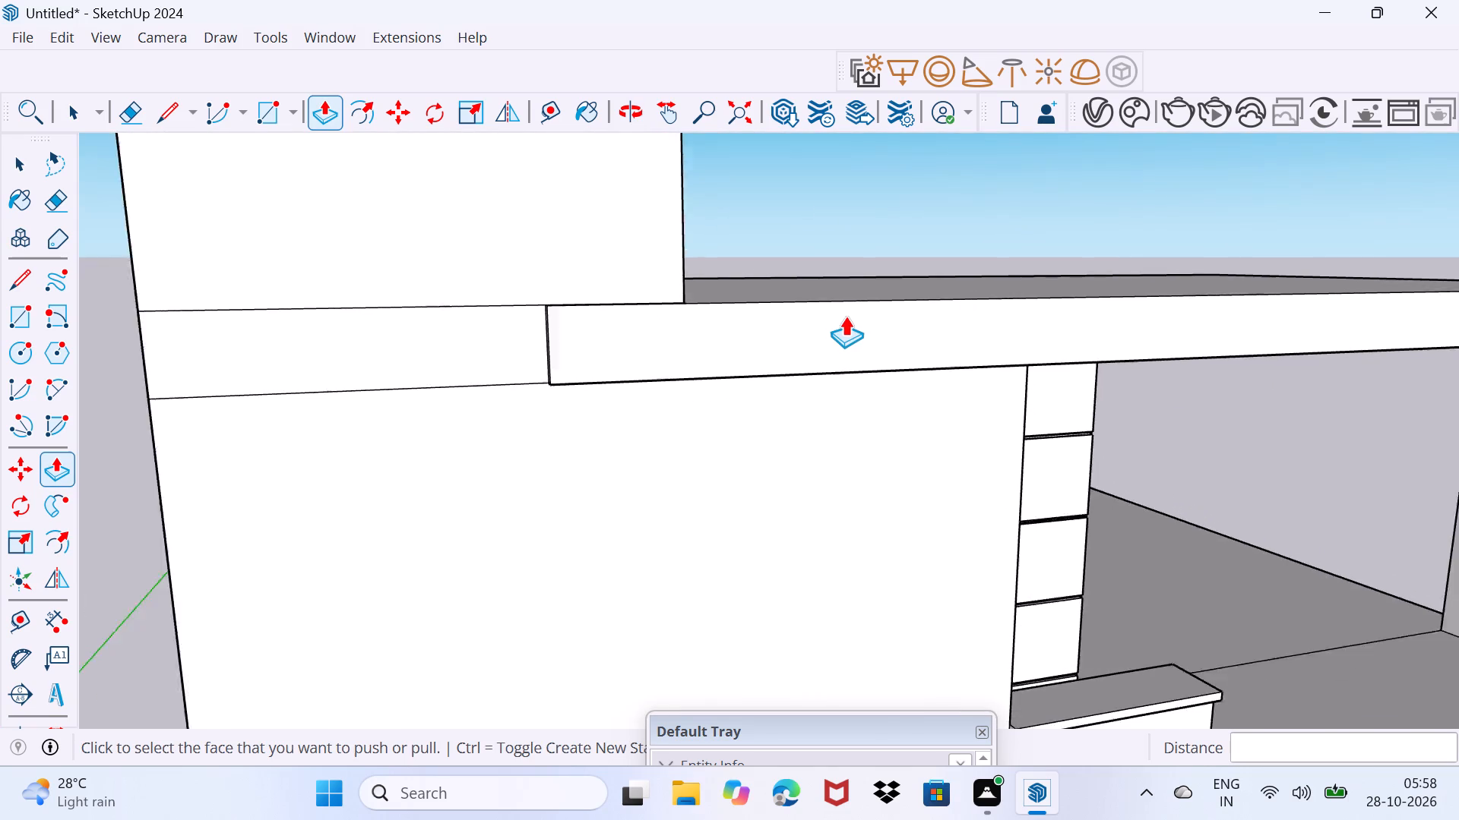
scroll(845, 316, down, 12)
click(1203, 389)
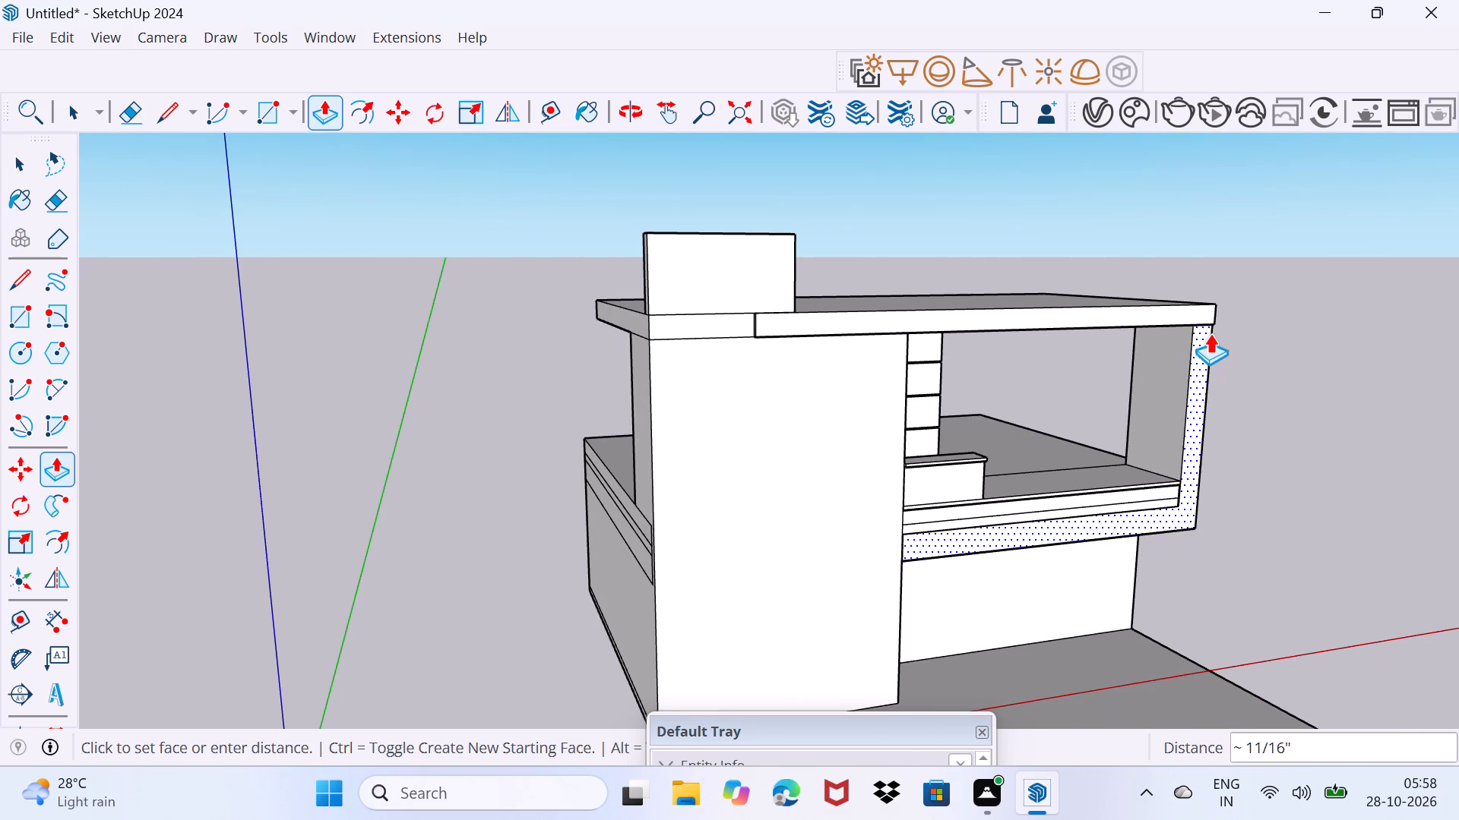
click(1204, 311)
key(space)
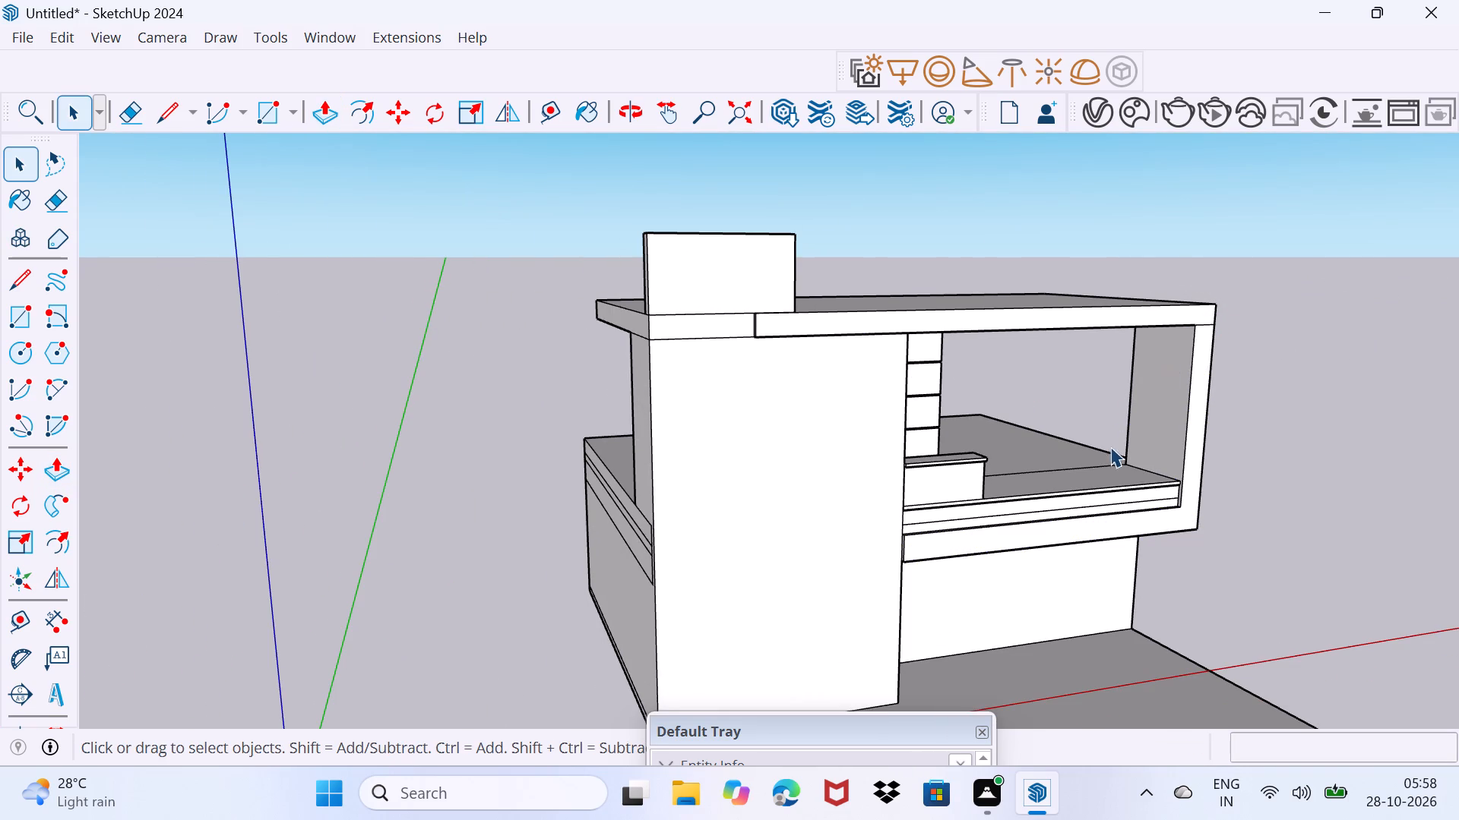
drag(1097, 478, 1162, 396)
Draw a vertical line about 24' 10 1/2" long on the tall wall's front face, from the slab band's underside to the base.
middle_drag(946, 438, 991, 438)
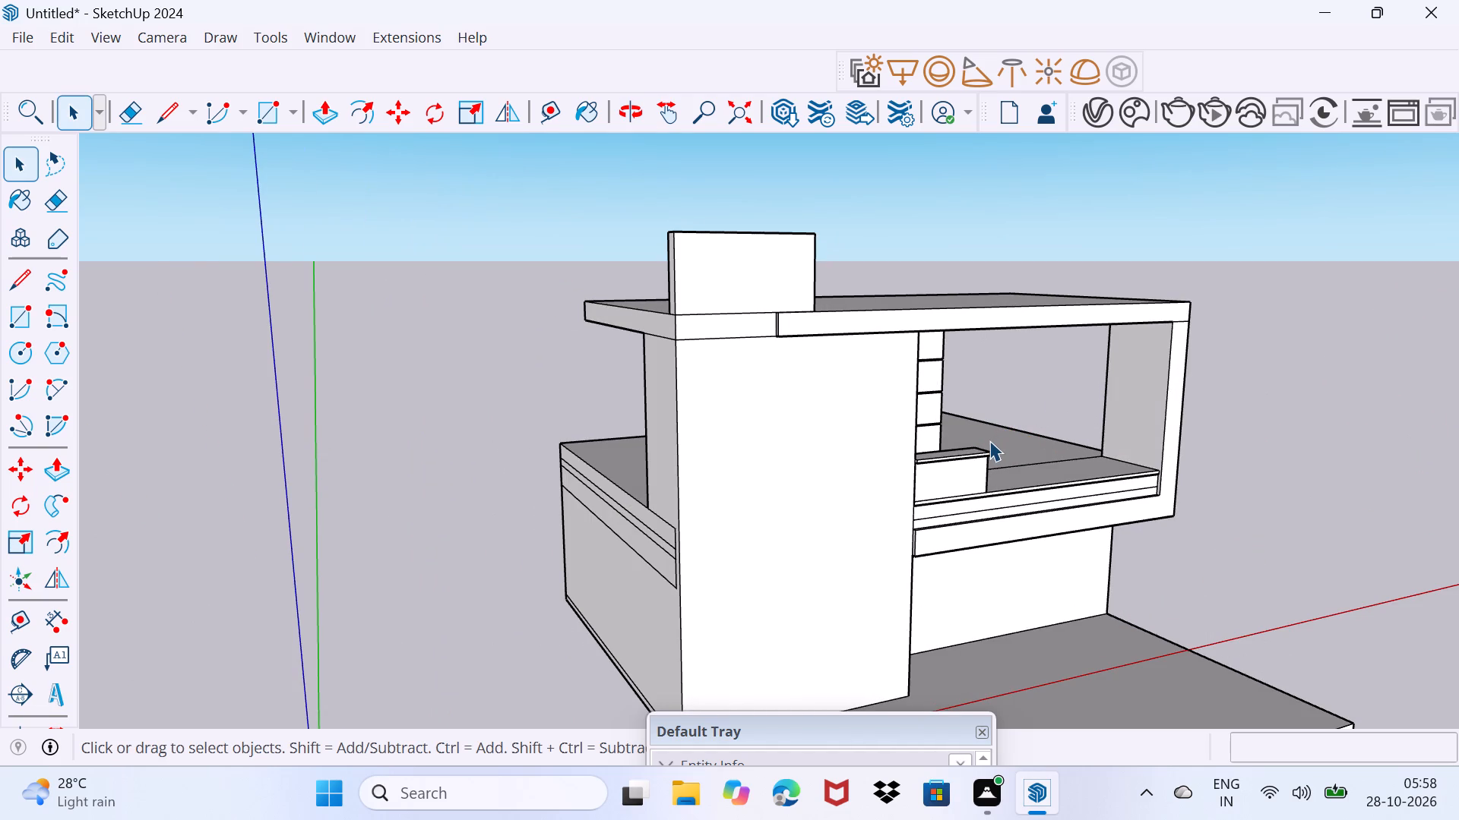
scroll(1005, 374, down, 1)
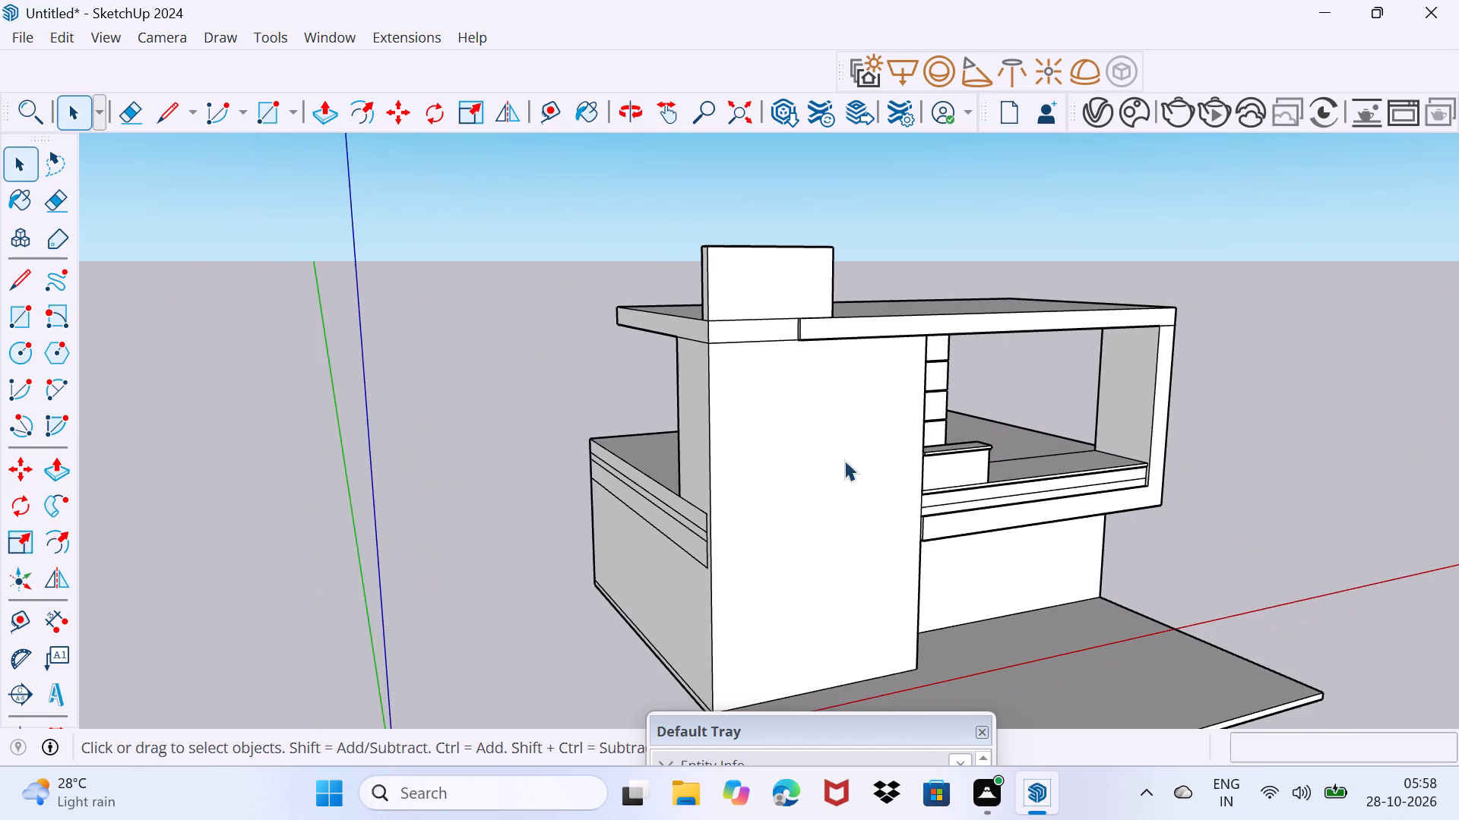
middle_drag(738, 463, 726, 473)
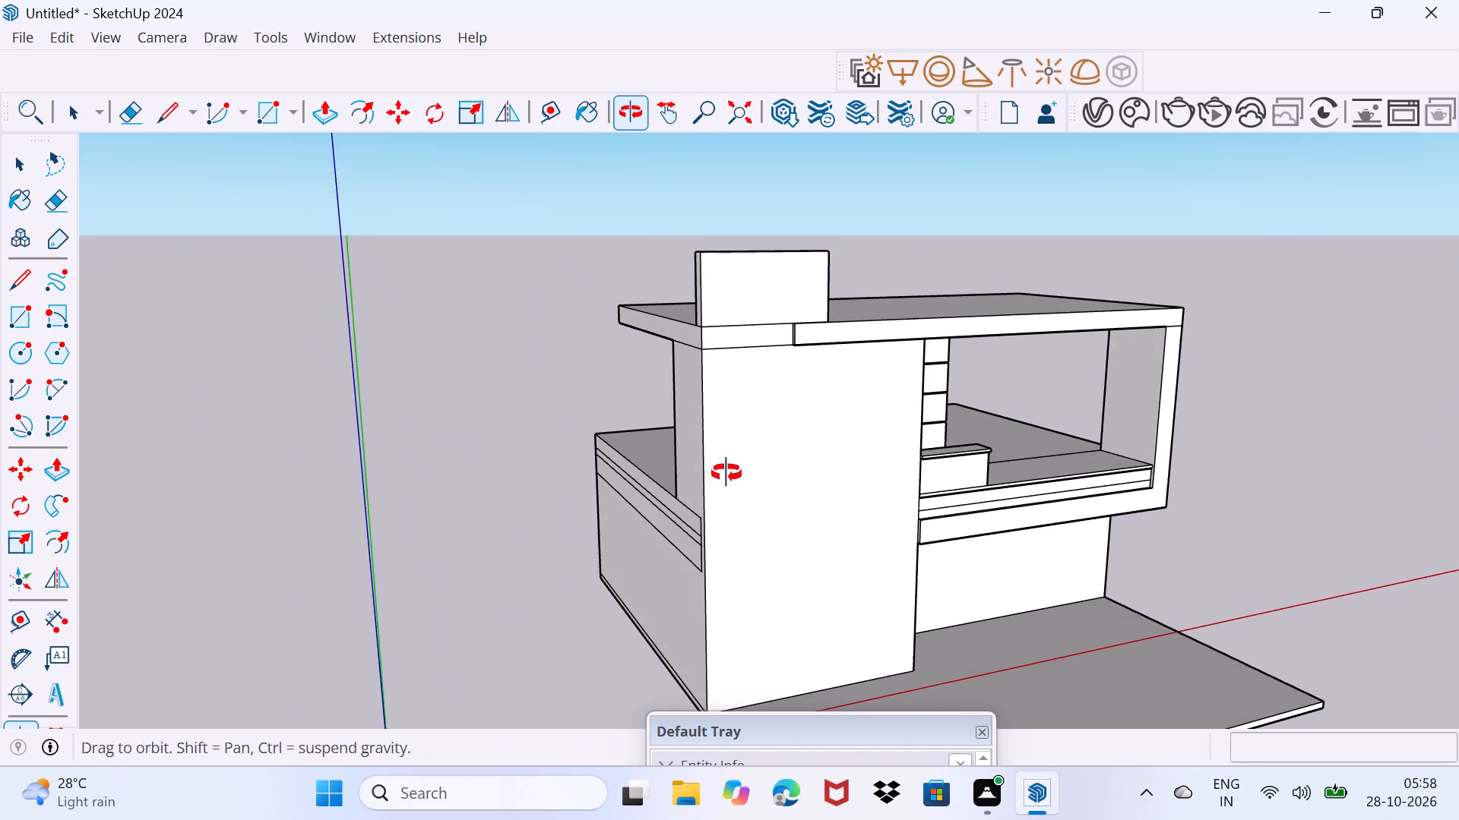
middle_drag(726, 473, 533, 500)
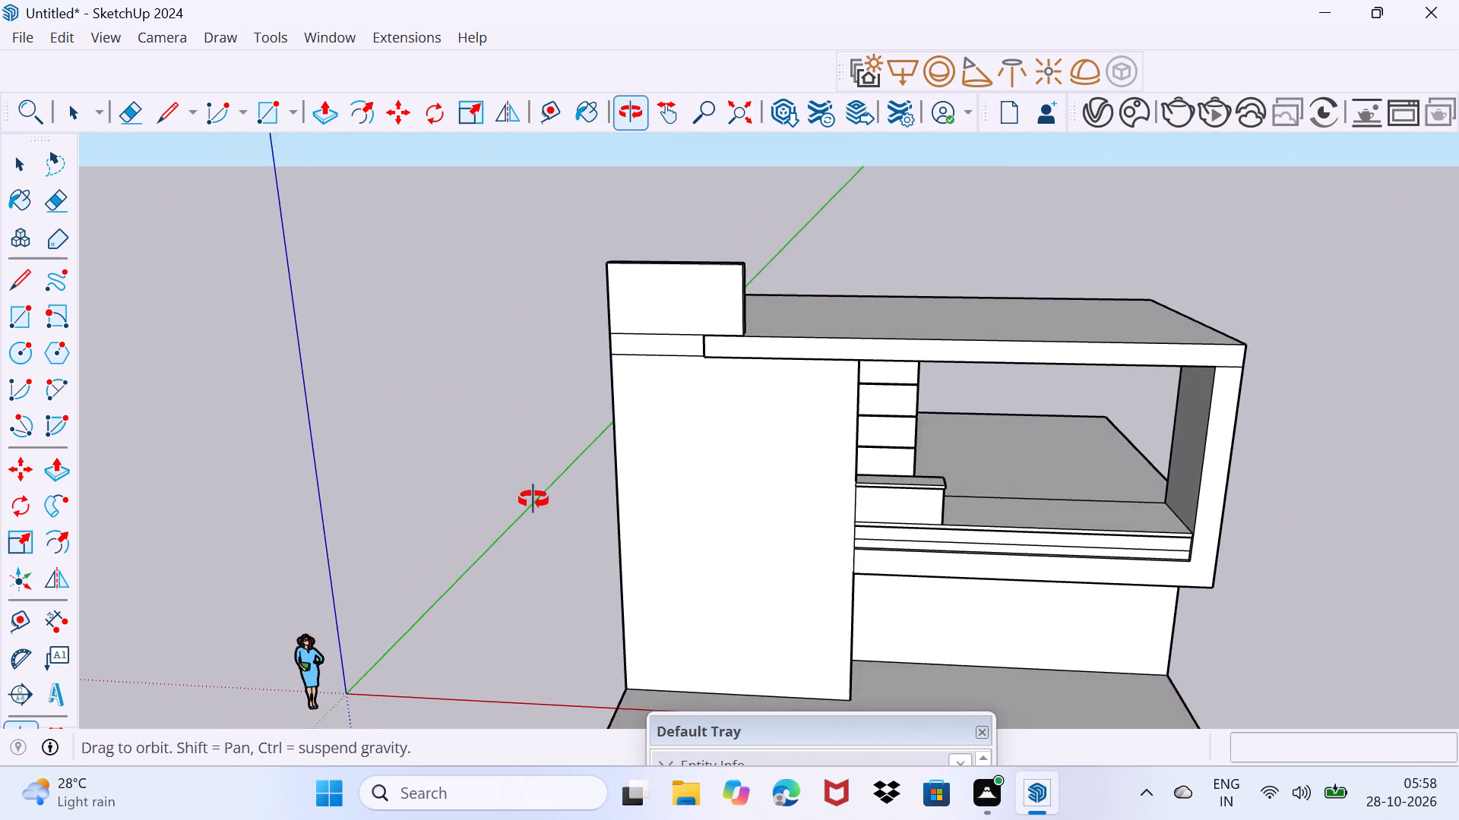
middle_drag(533, 500, 592, 406)
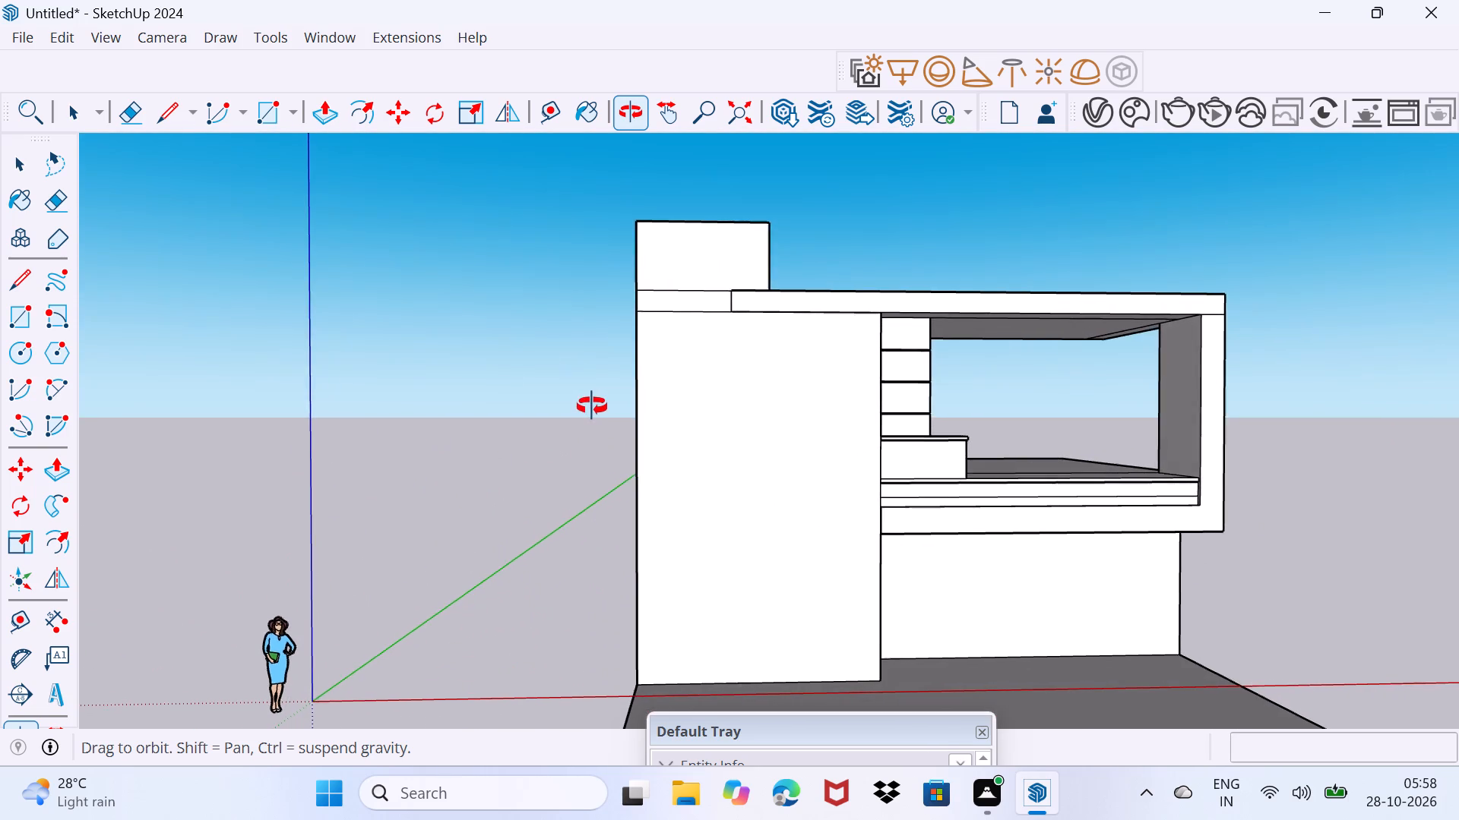
middle_drag(592, 406, 587, 384)
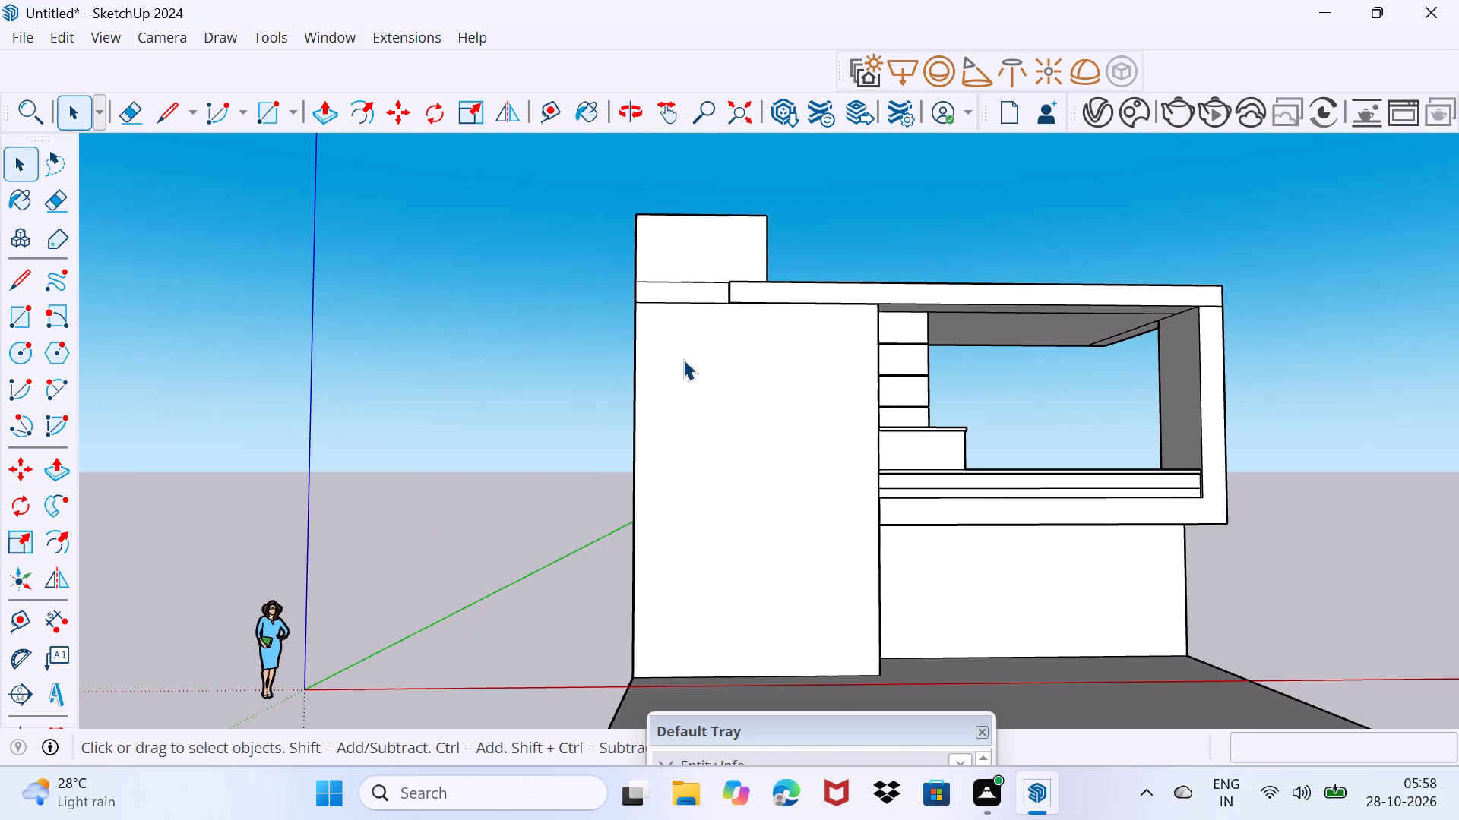
key(l)
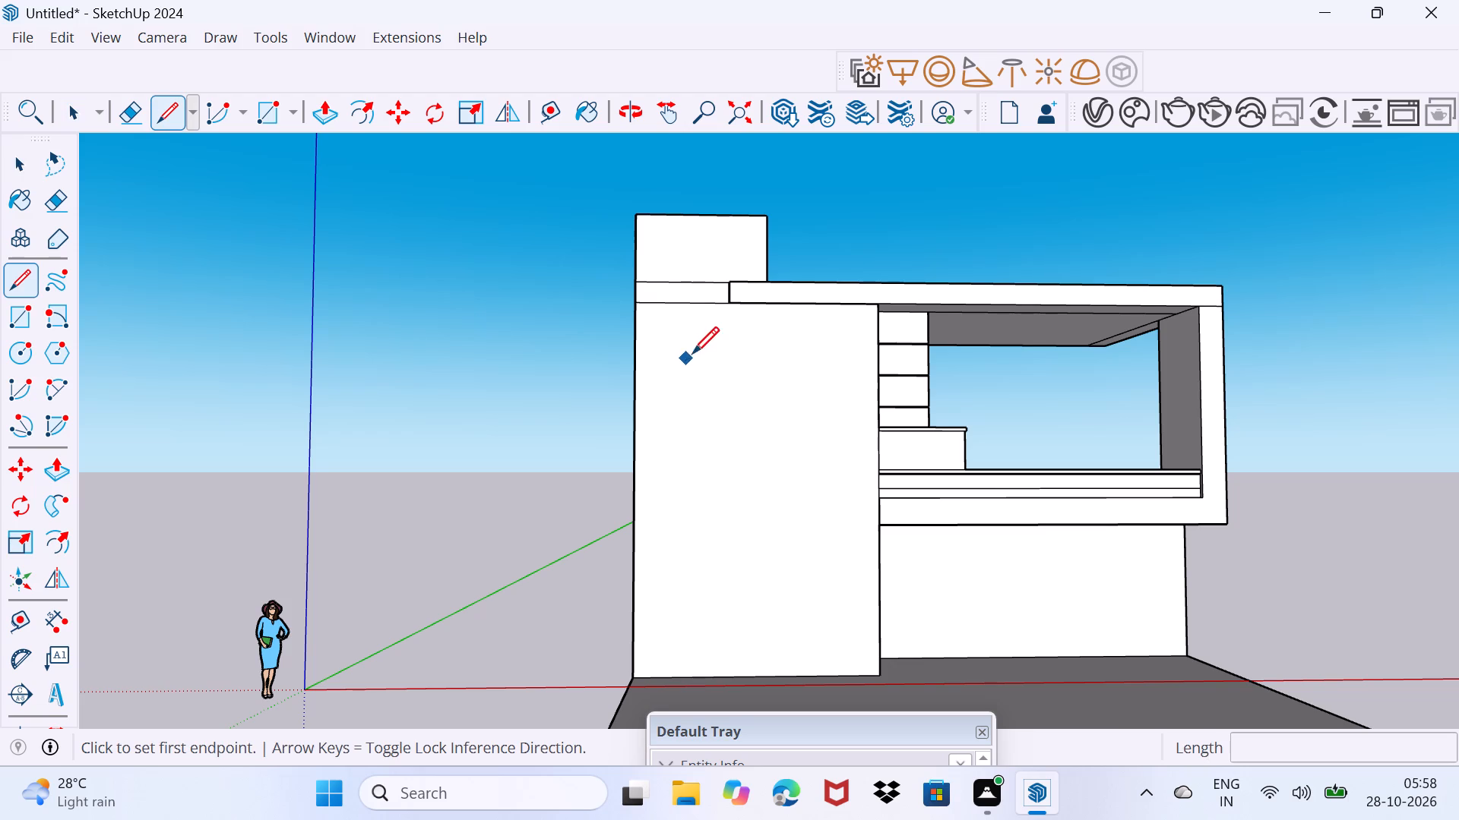
scroll(732, 329, up, 5)
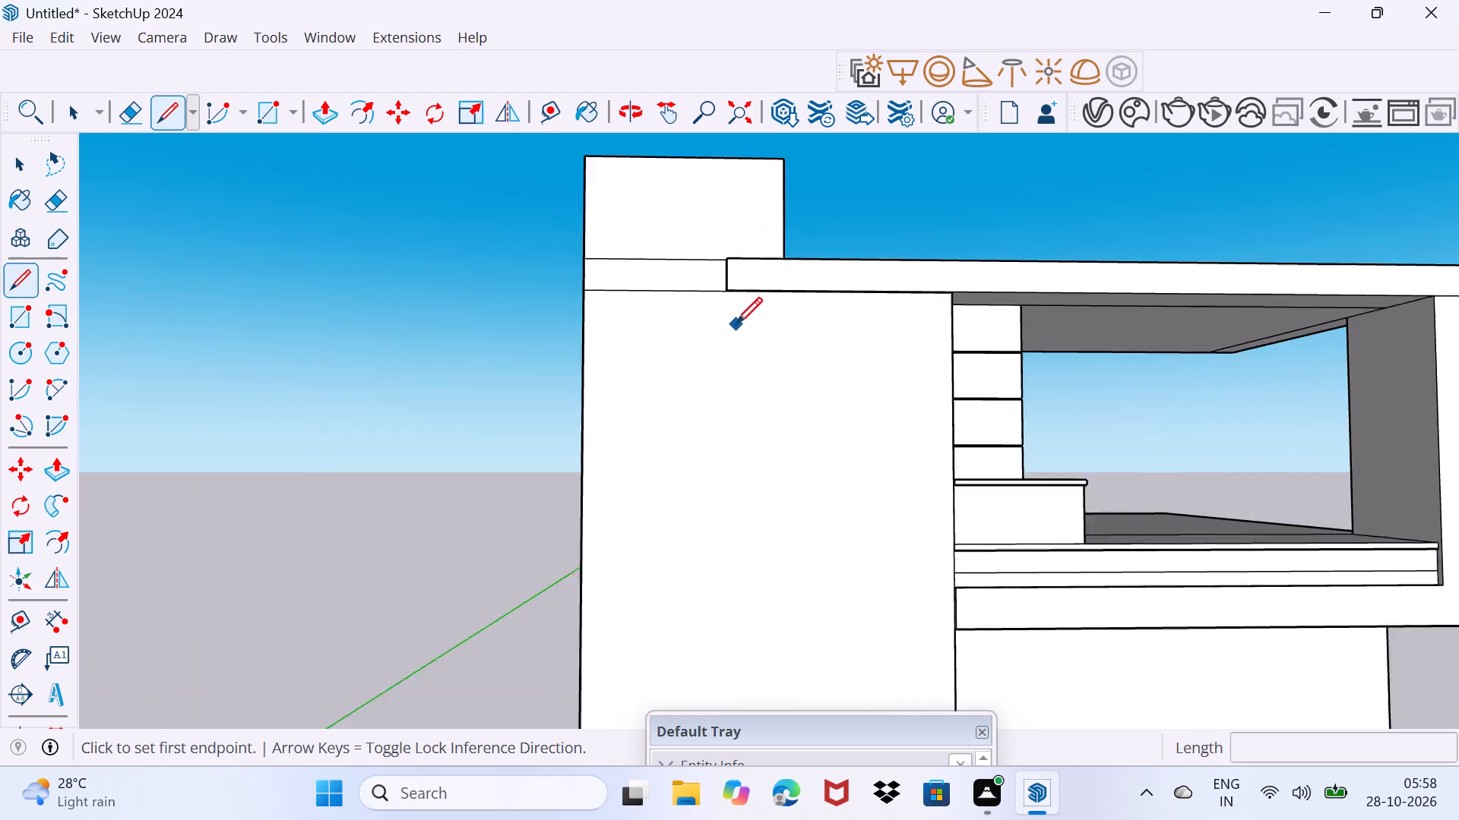
middle_drag(741, 316, 783, 261)
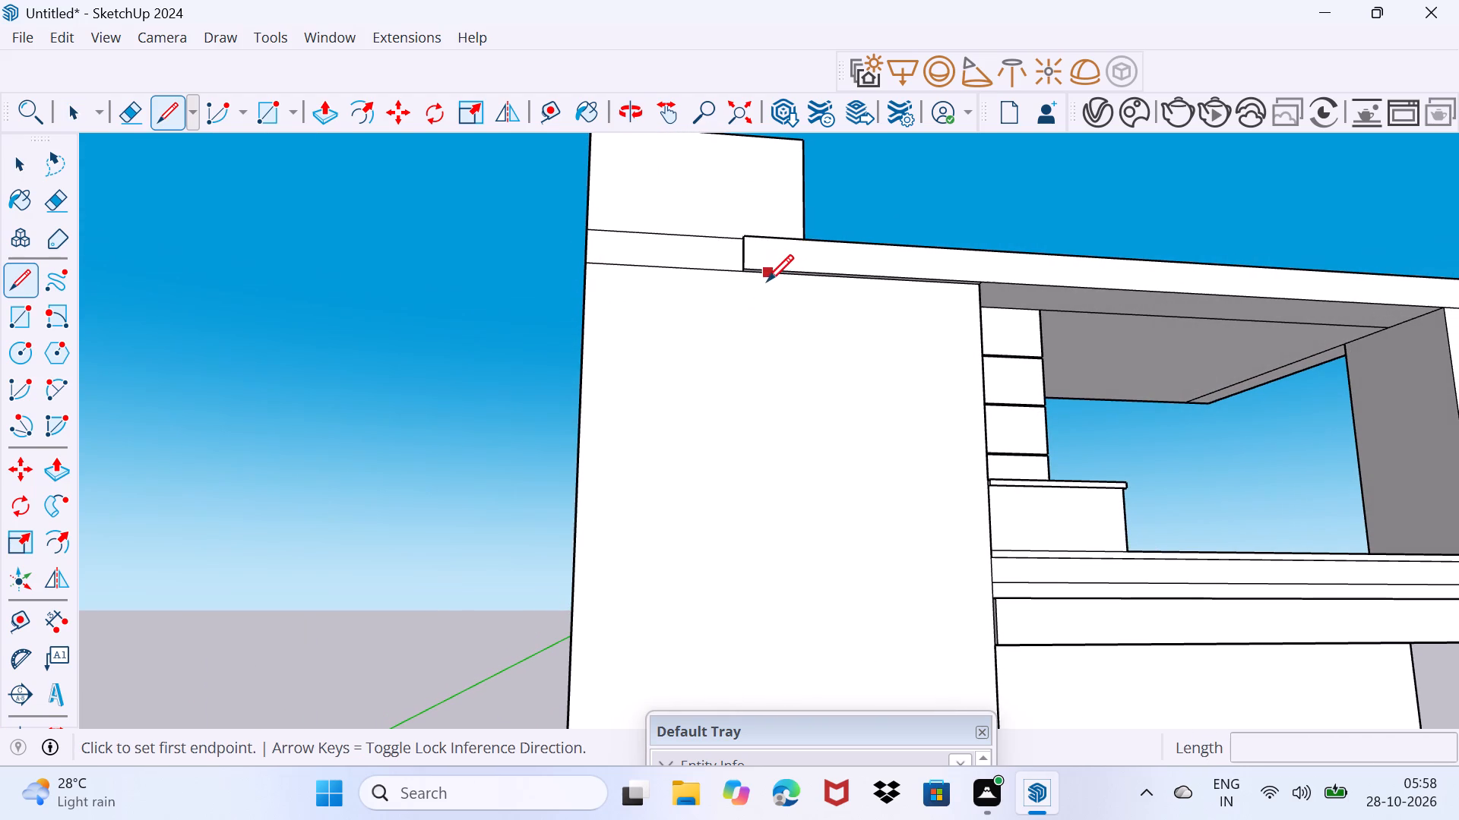
click(765, 276)
scroll(754, 439, down, 6)
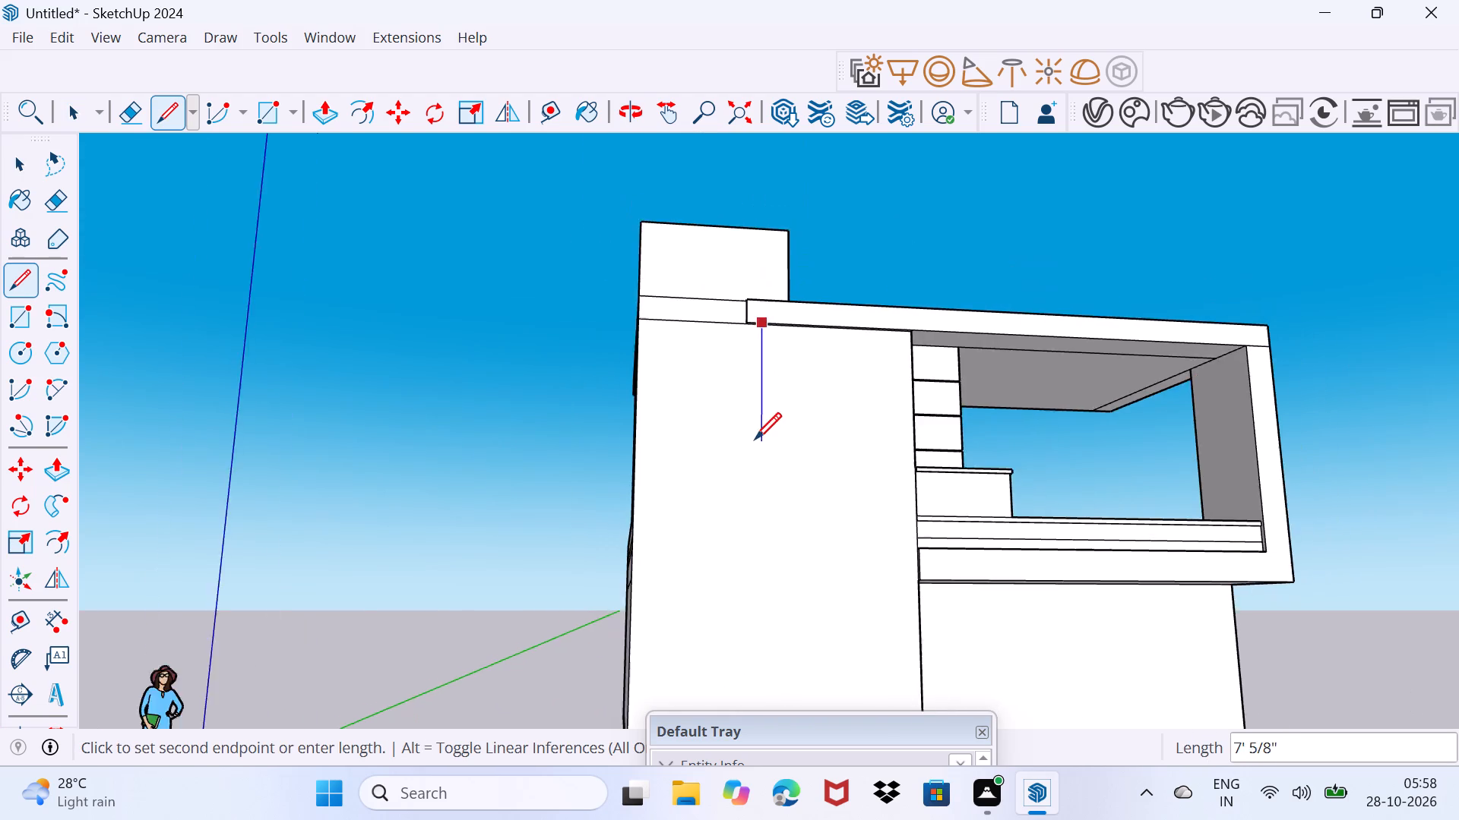
scroll(755, 439, down, 6)
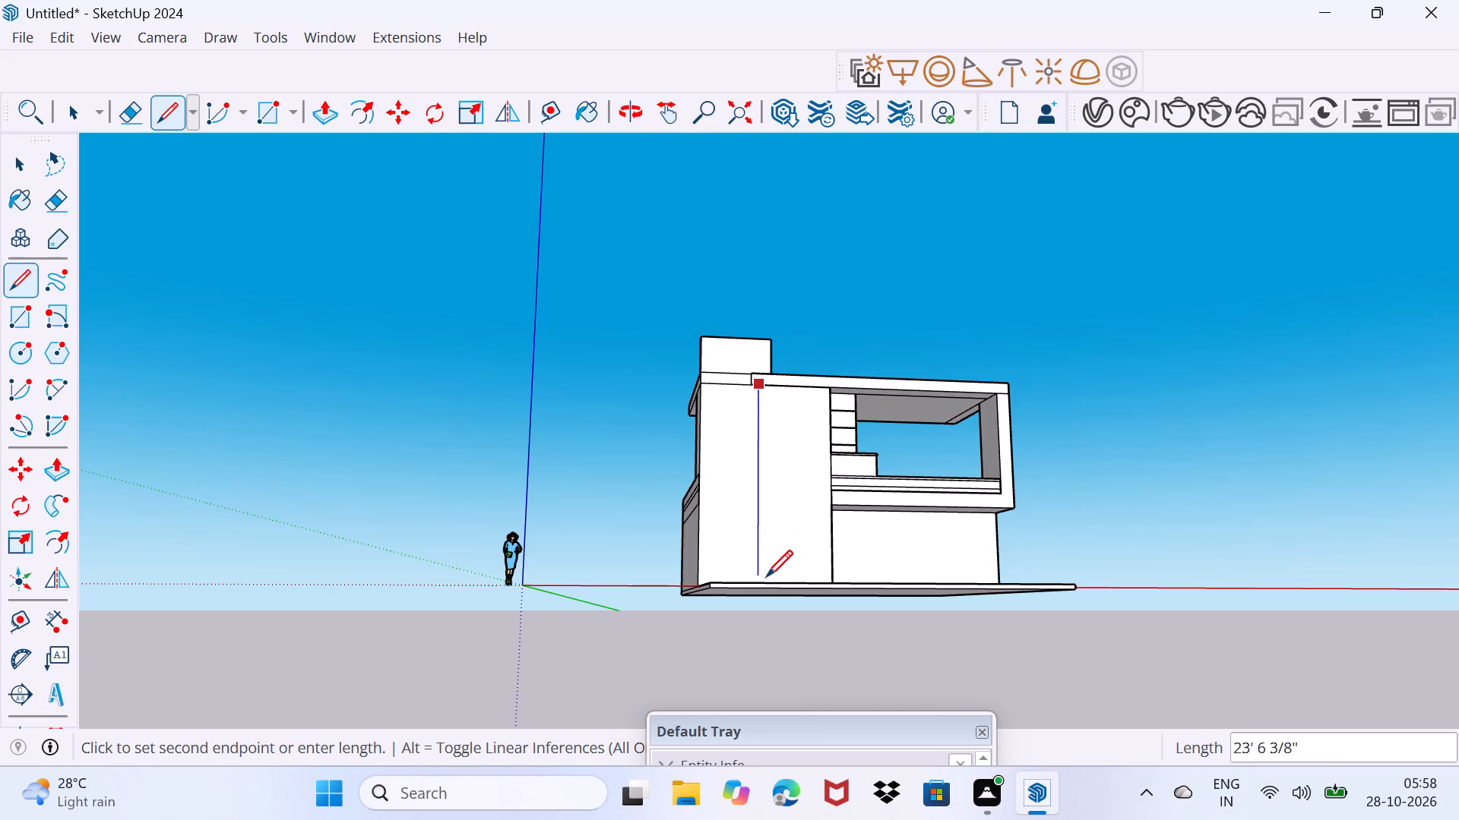
scroll(766, 579, up, 7)
middle_drag(765, 571, 763, 656)
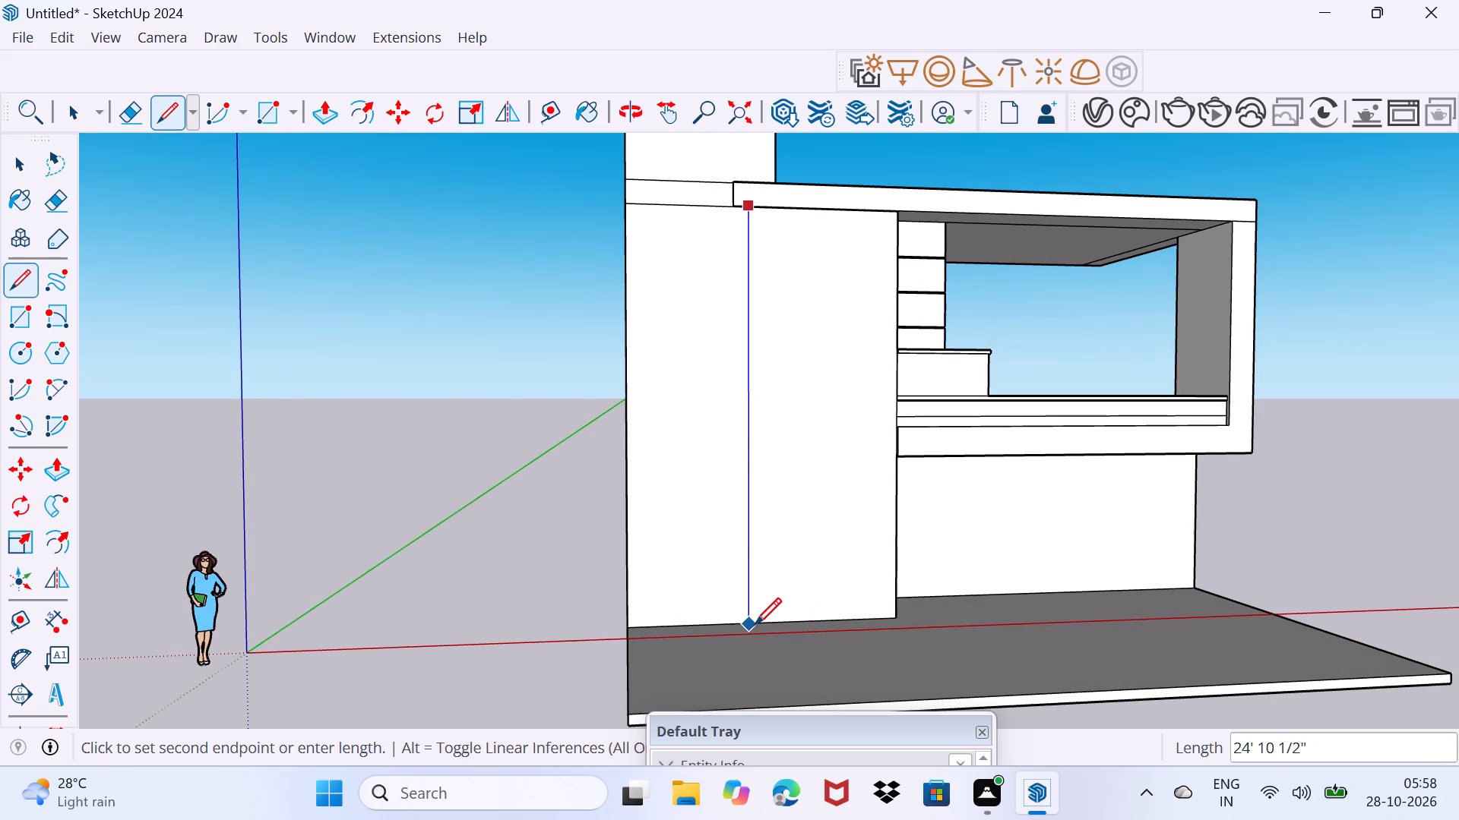
click(756, 623)
key(space)
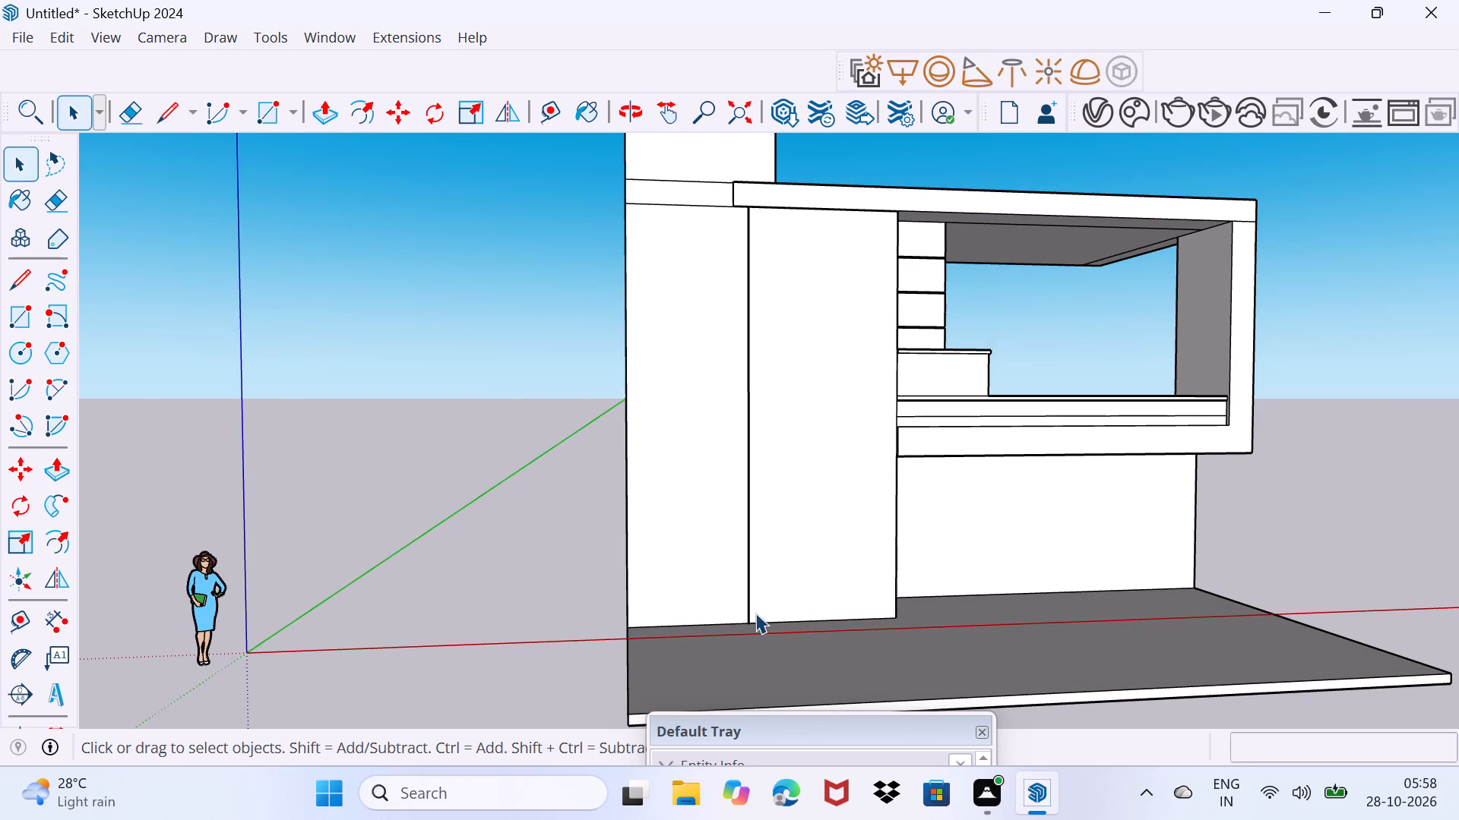
Push/Pull the end face of the top slab's projecting front band outward about 8 3/16", past the vertical line.
scroll(609, 459, up, 2)
middle_drag(593, 437, 791, 573)
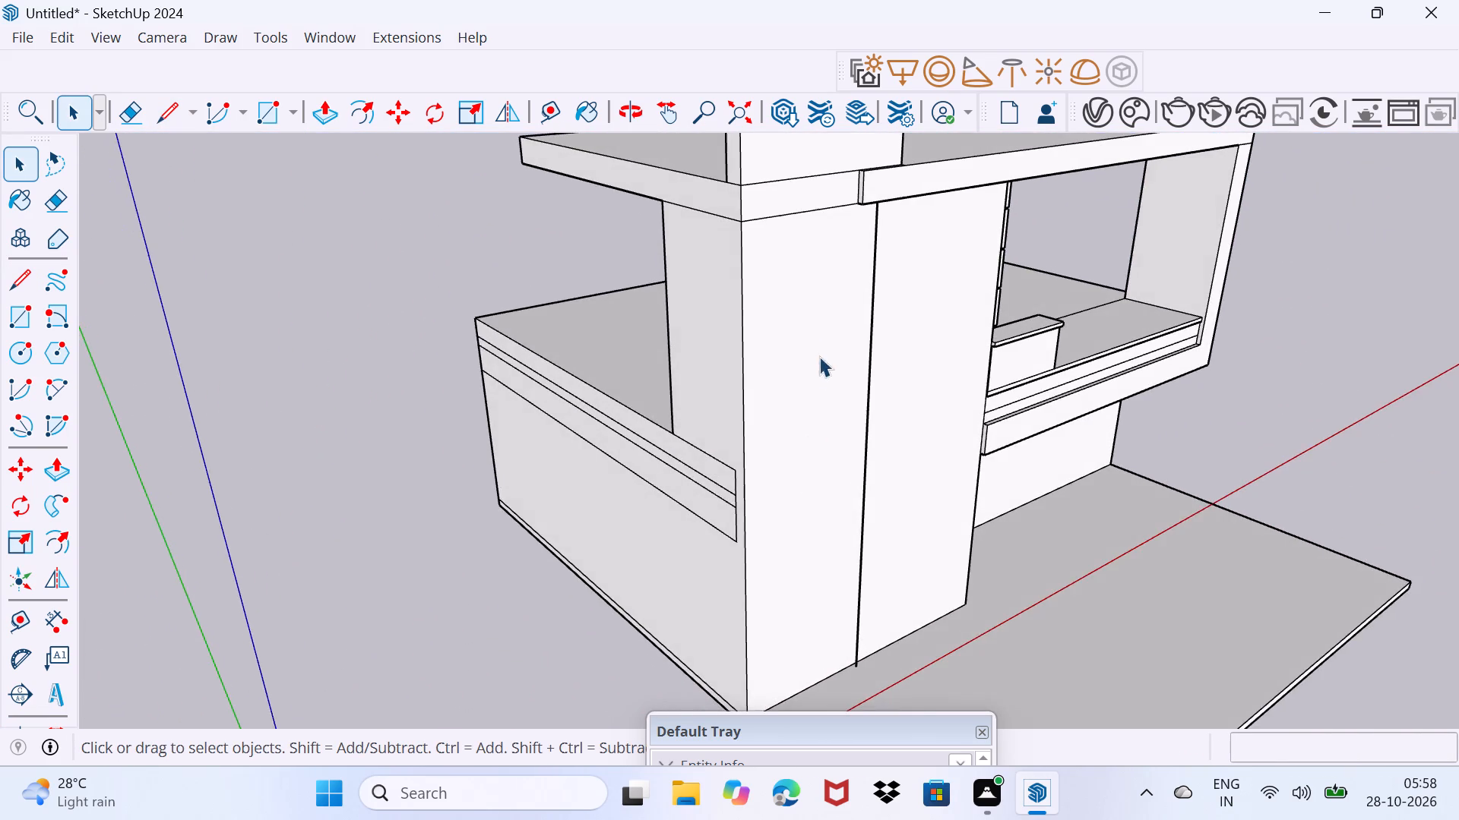
scroll(841, 232, up, 1)
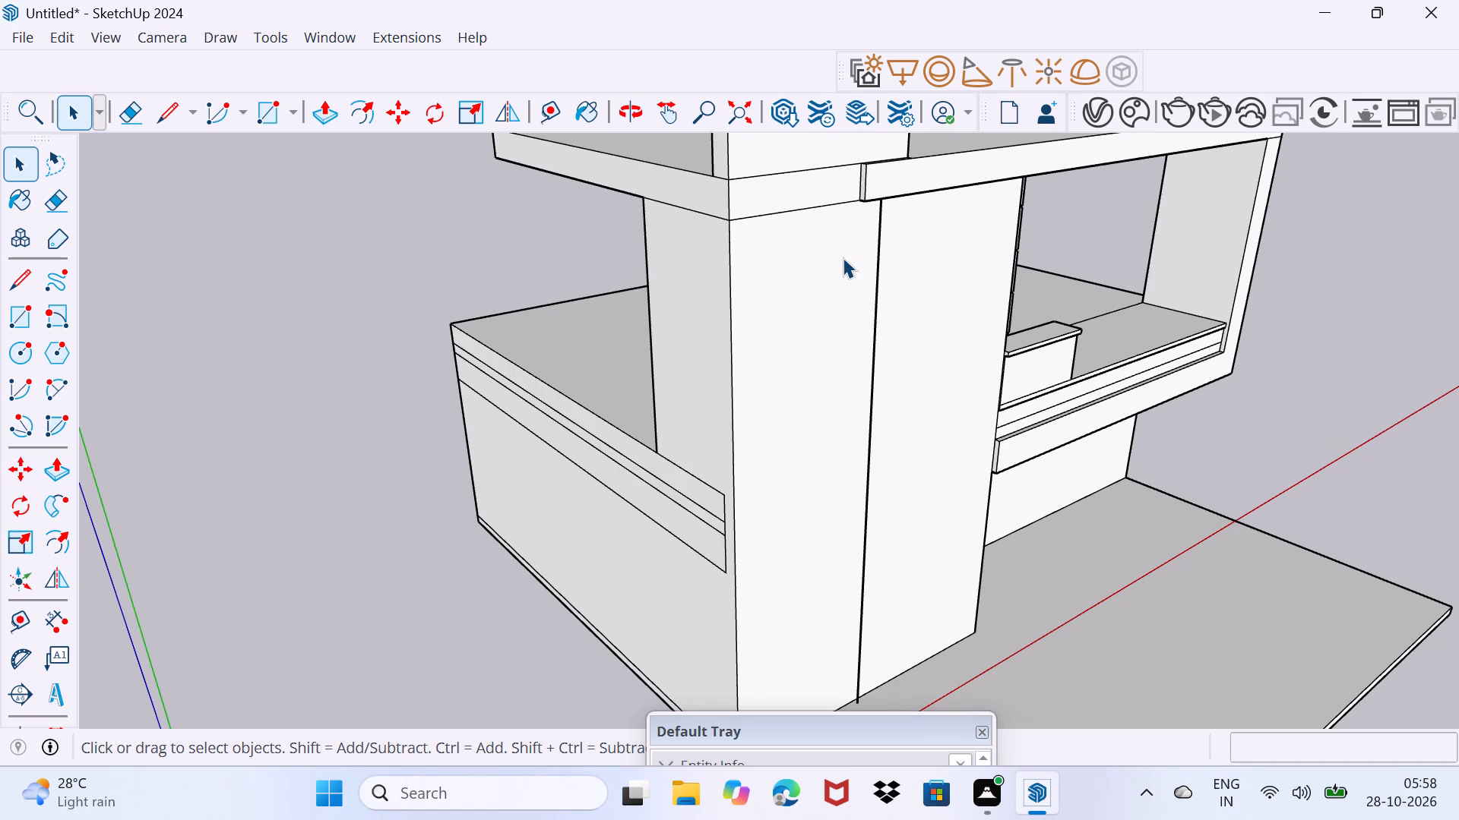
scroll(676, 189, up, 1)
scroll(840, 192, up, 2)
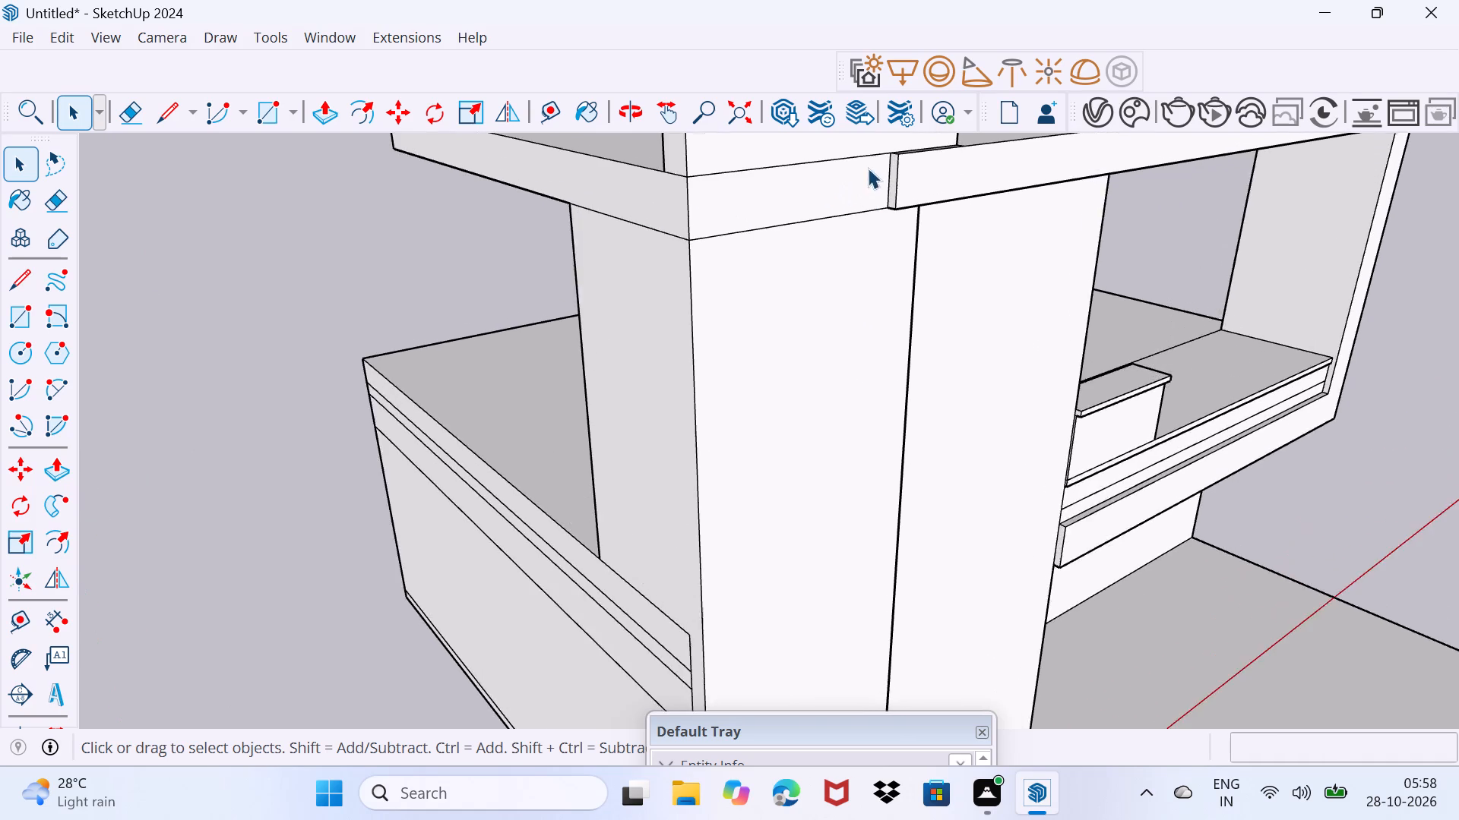
scroll(868, 168, up, 5)
click(881, 194)
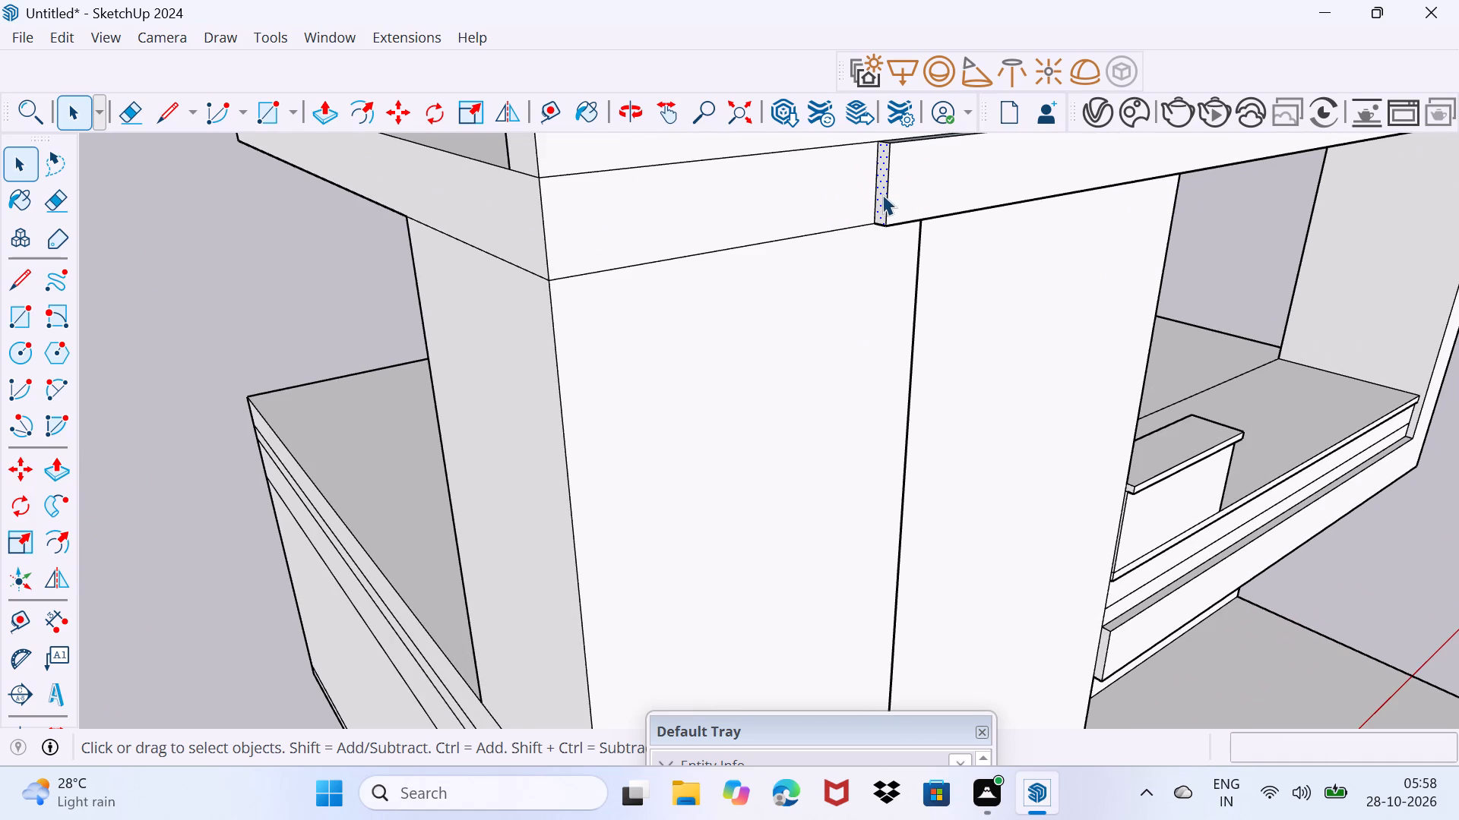
key(p)
click(882, 194)
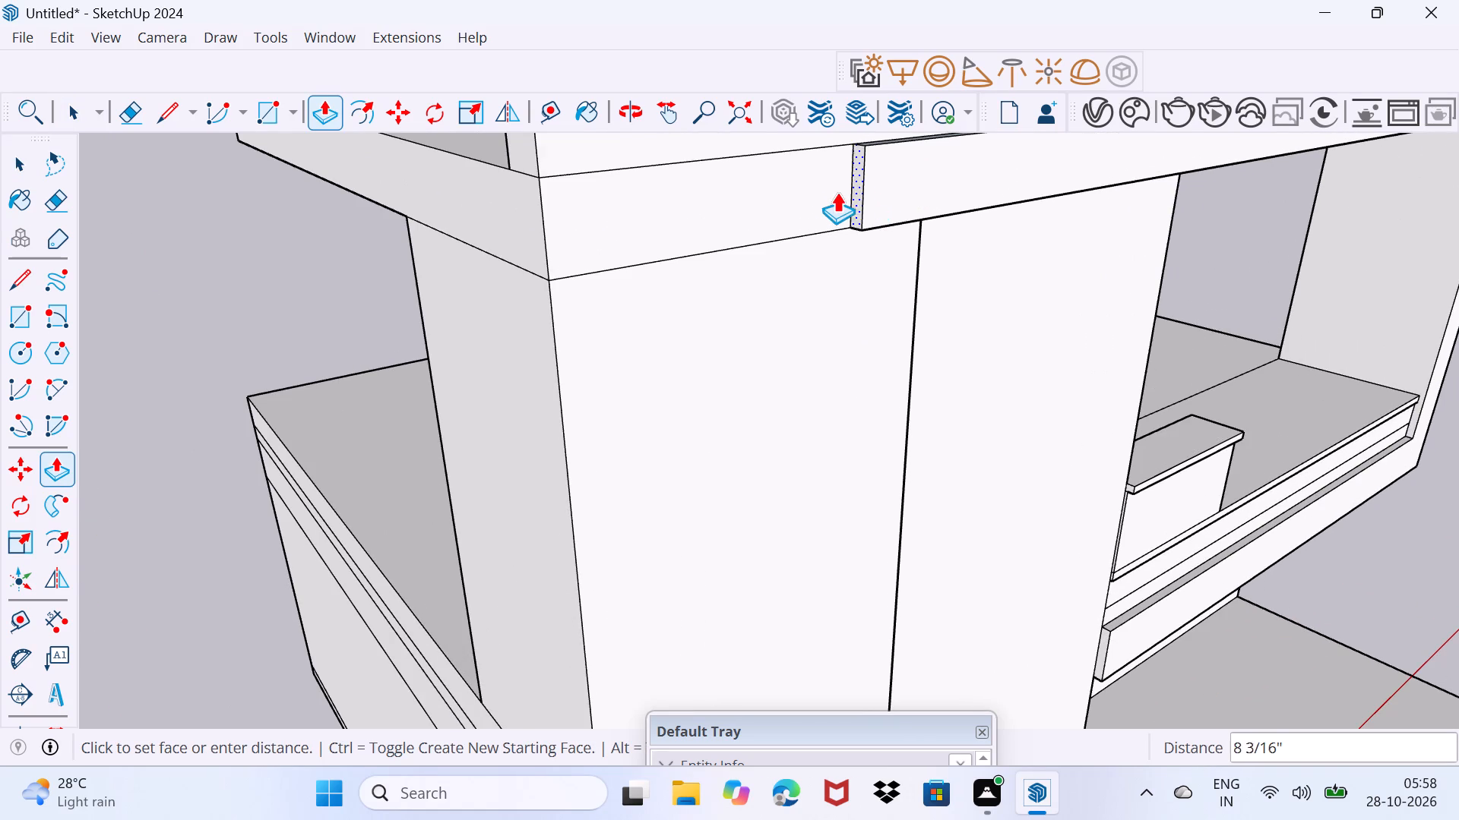
click(837, 192)
key(space)
drag(698, 322, 739, 279)
Erase the two horizontal slab-level lines crossing the tall wall's front face beside the projecting band's end.
scroll(738, 257, down, 4)
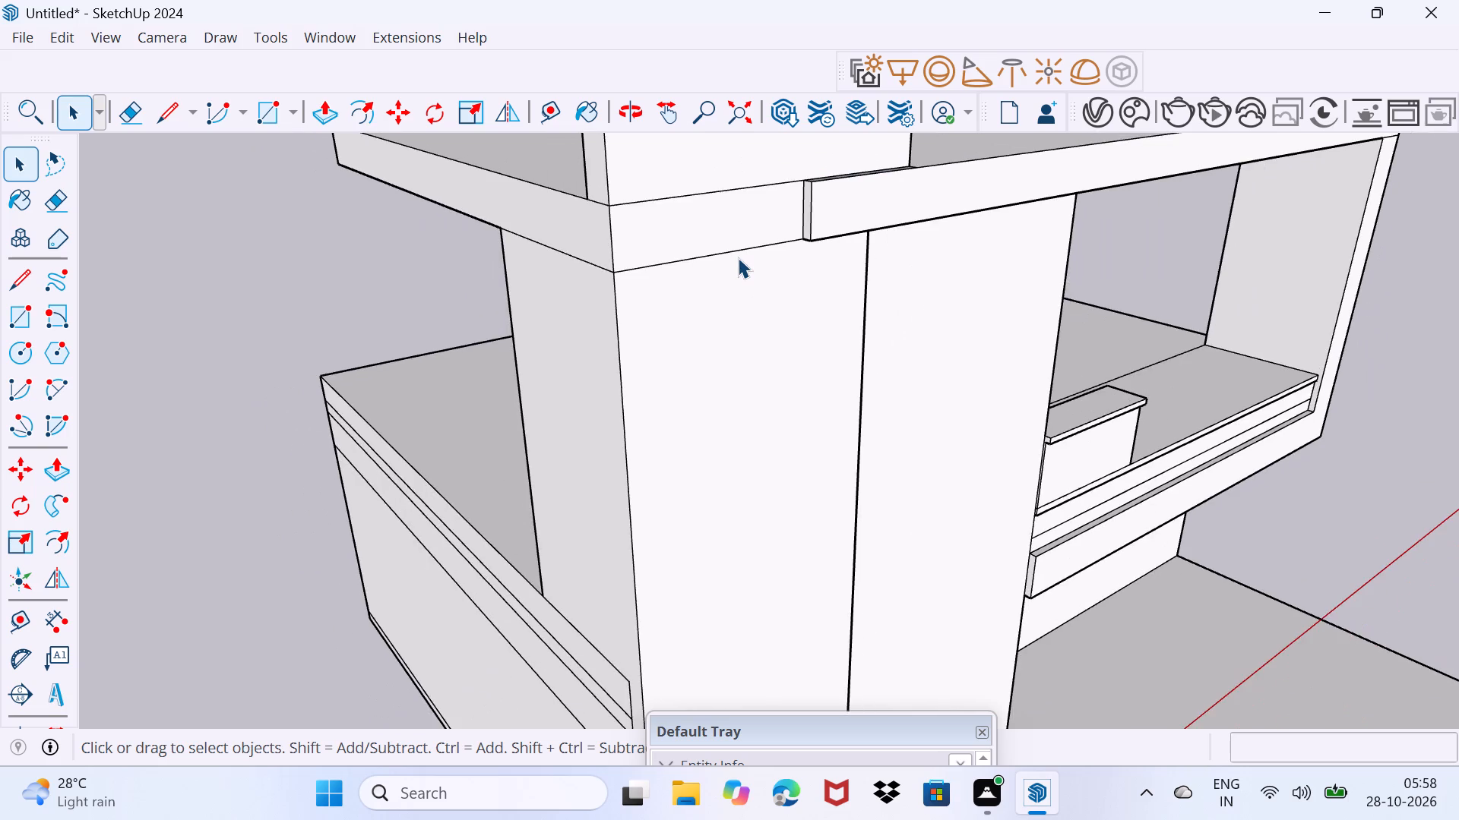
middle_drag(715, 266, 655, 286)
scroll(655, 286, down, 5)
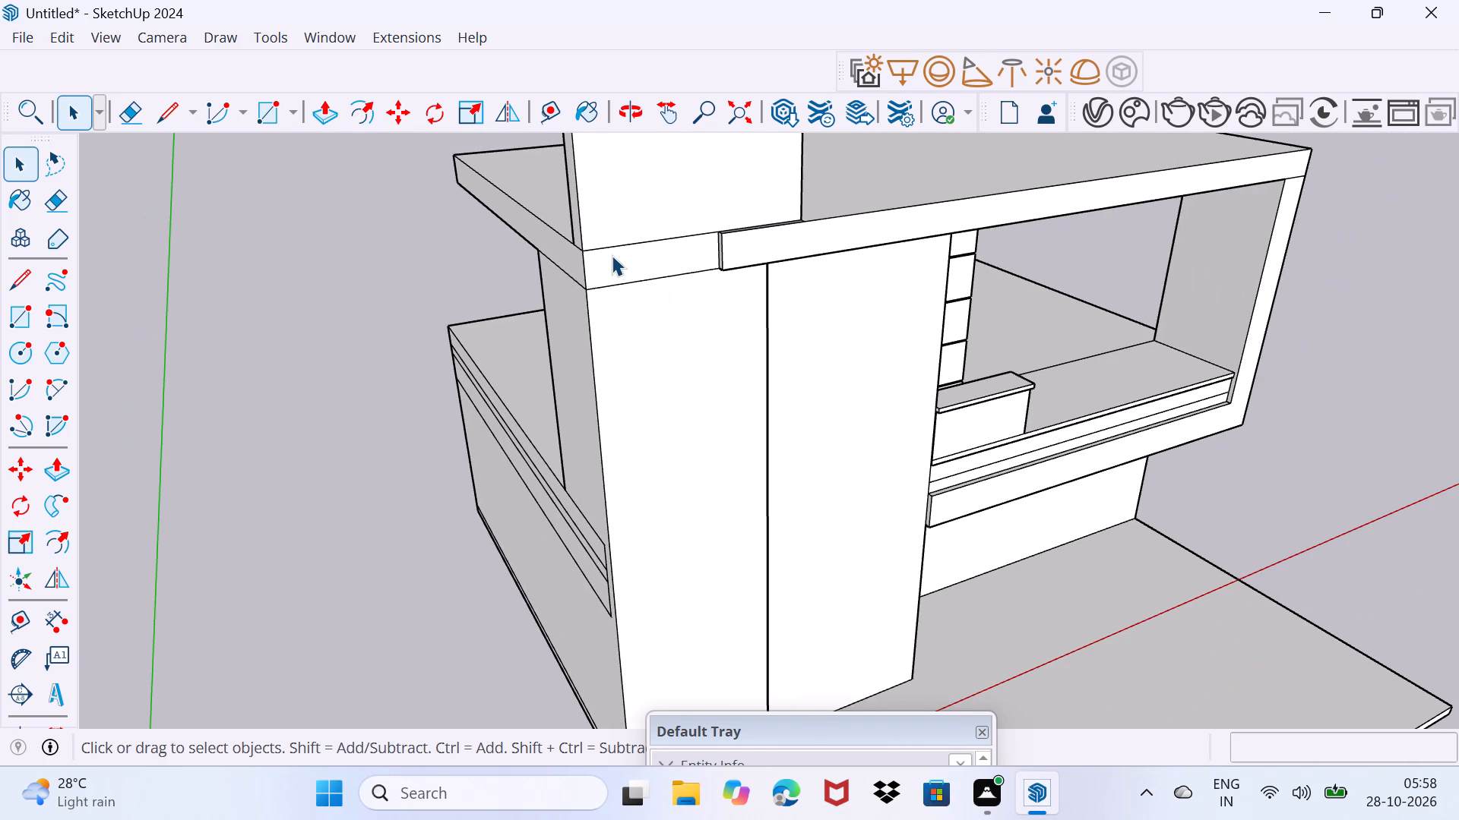
key(e)
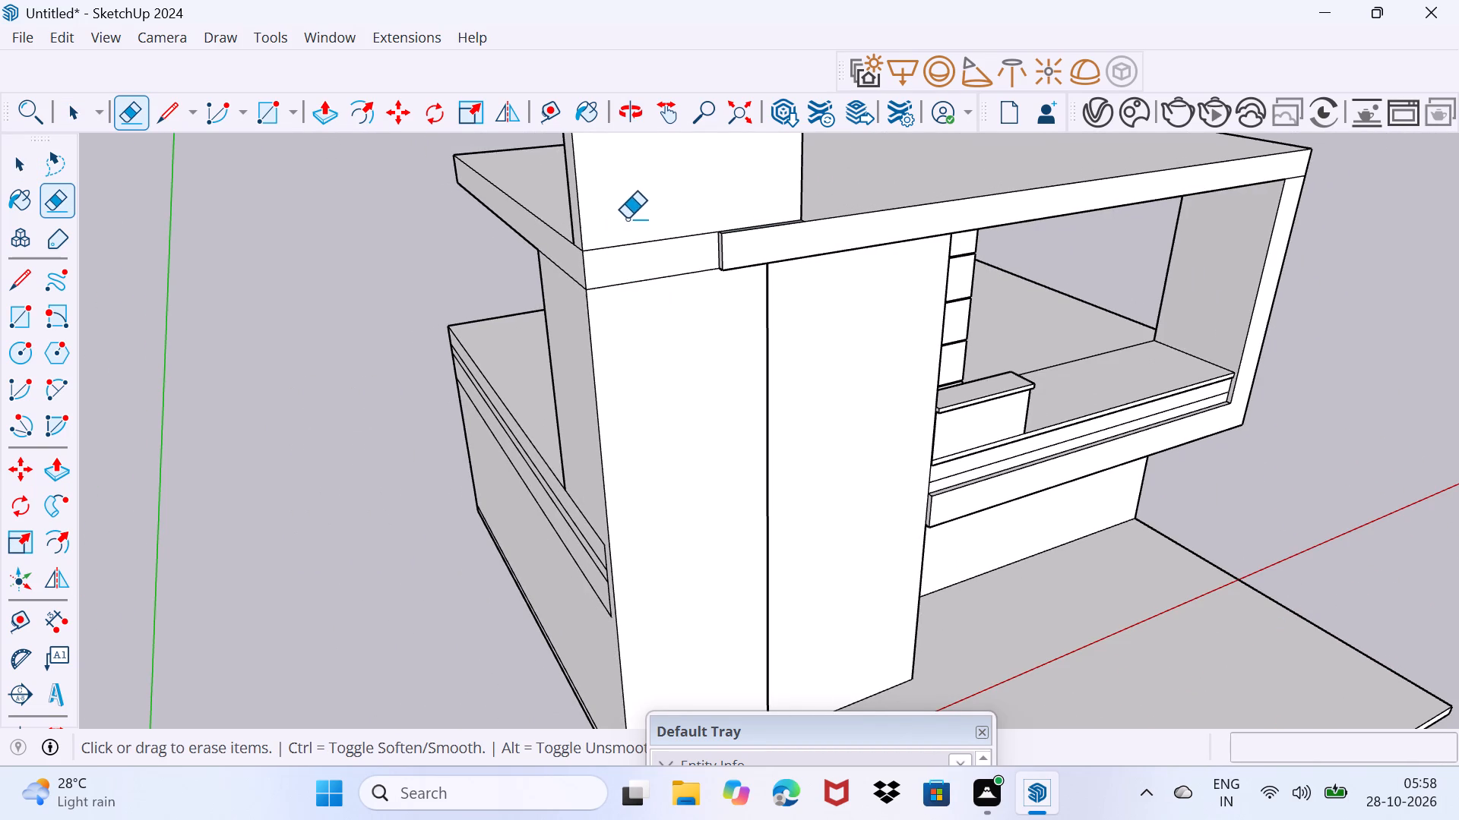
drag(637, 237, 667, 330)
key(space)
Draw a vertical line about 30' 10 3/16" long near the tall wall's outer edge, from its top to its base.
key(l)
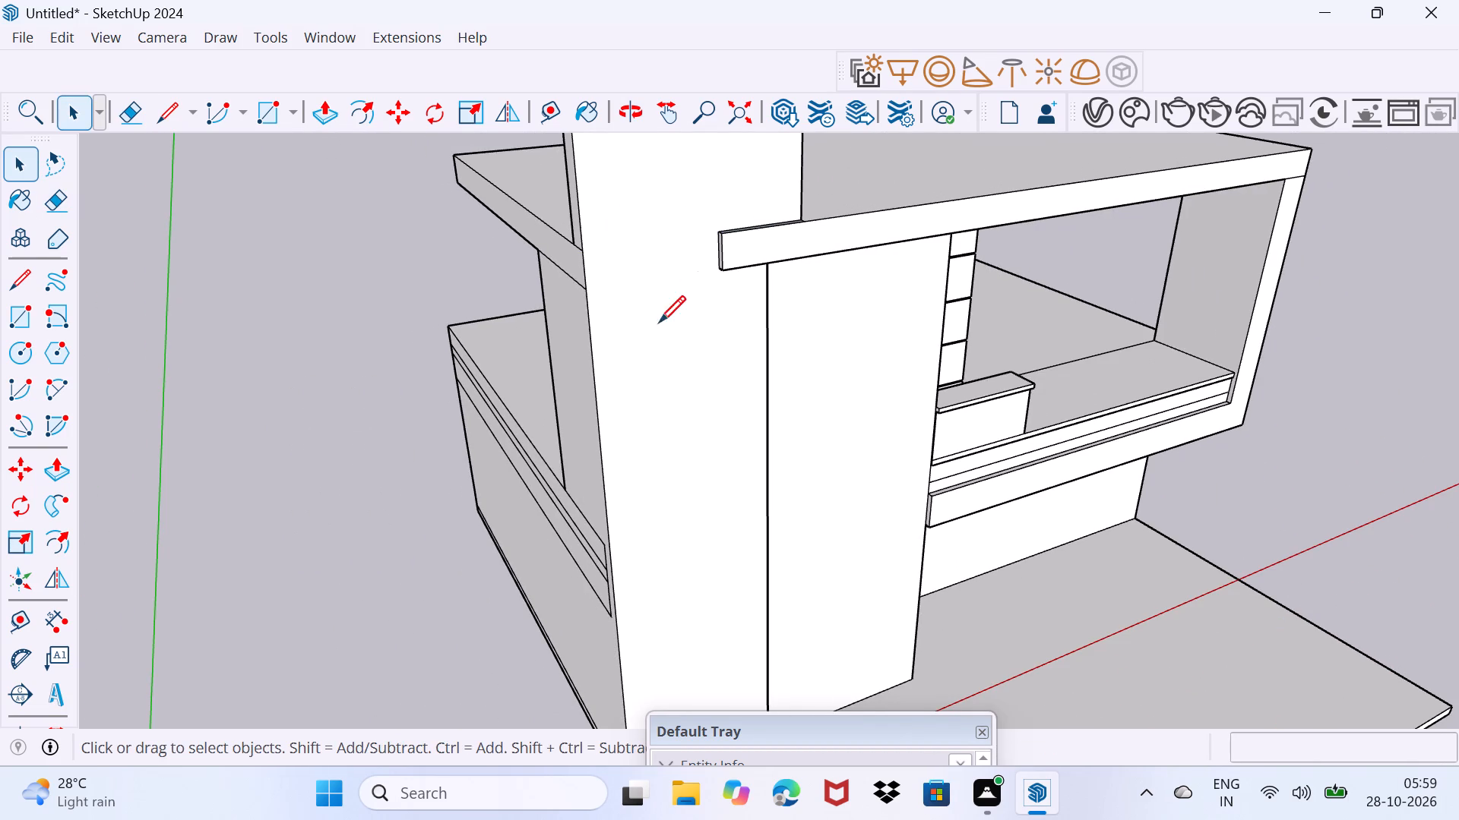
scroll(644, 256, down, 9)
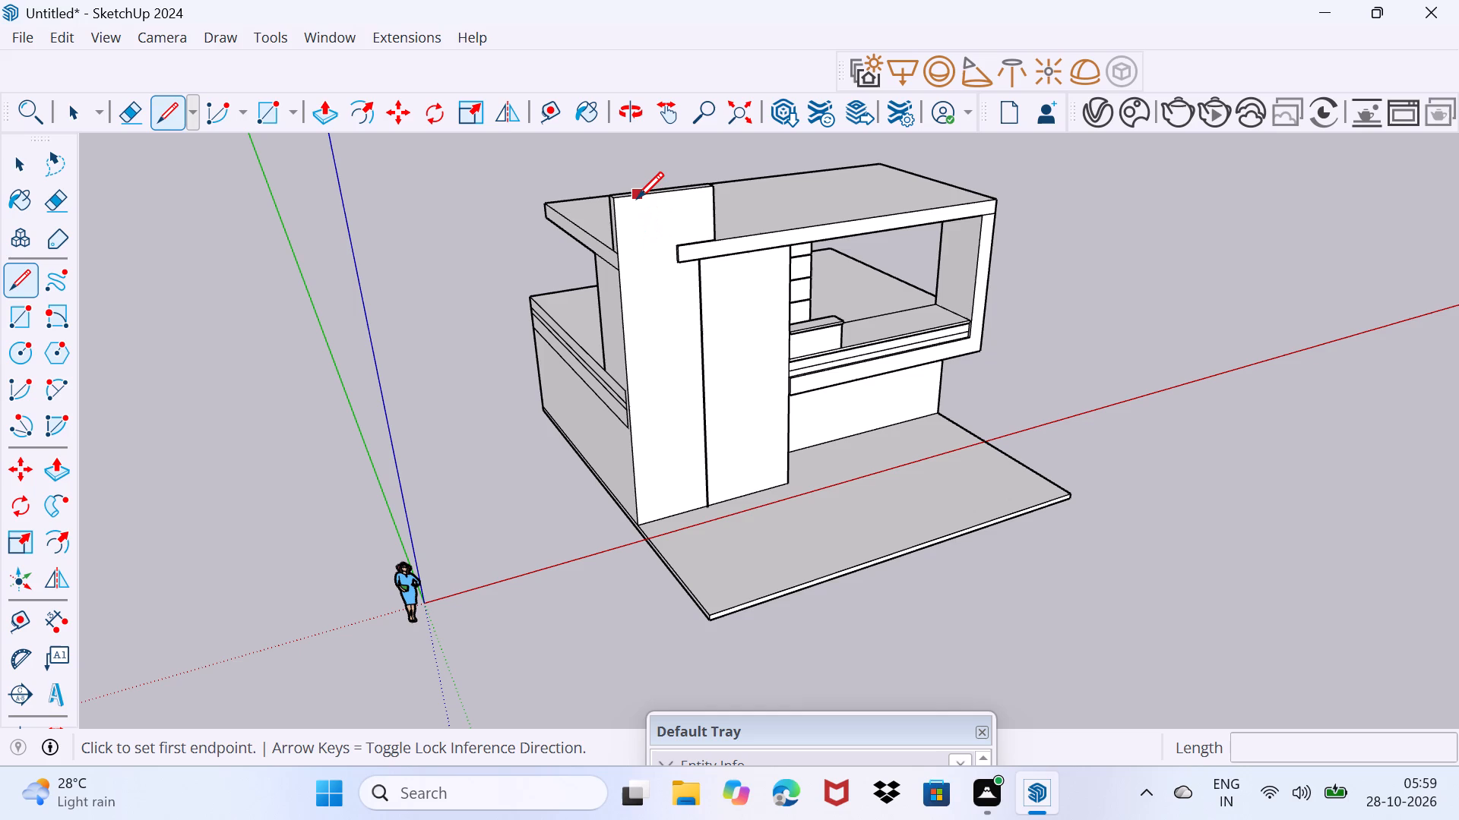
click(637, 197)
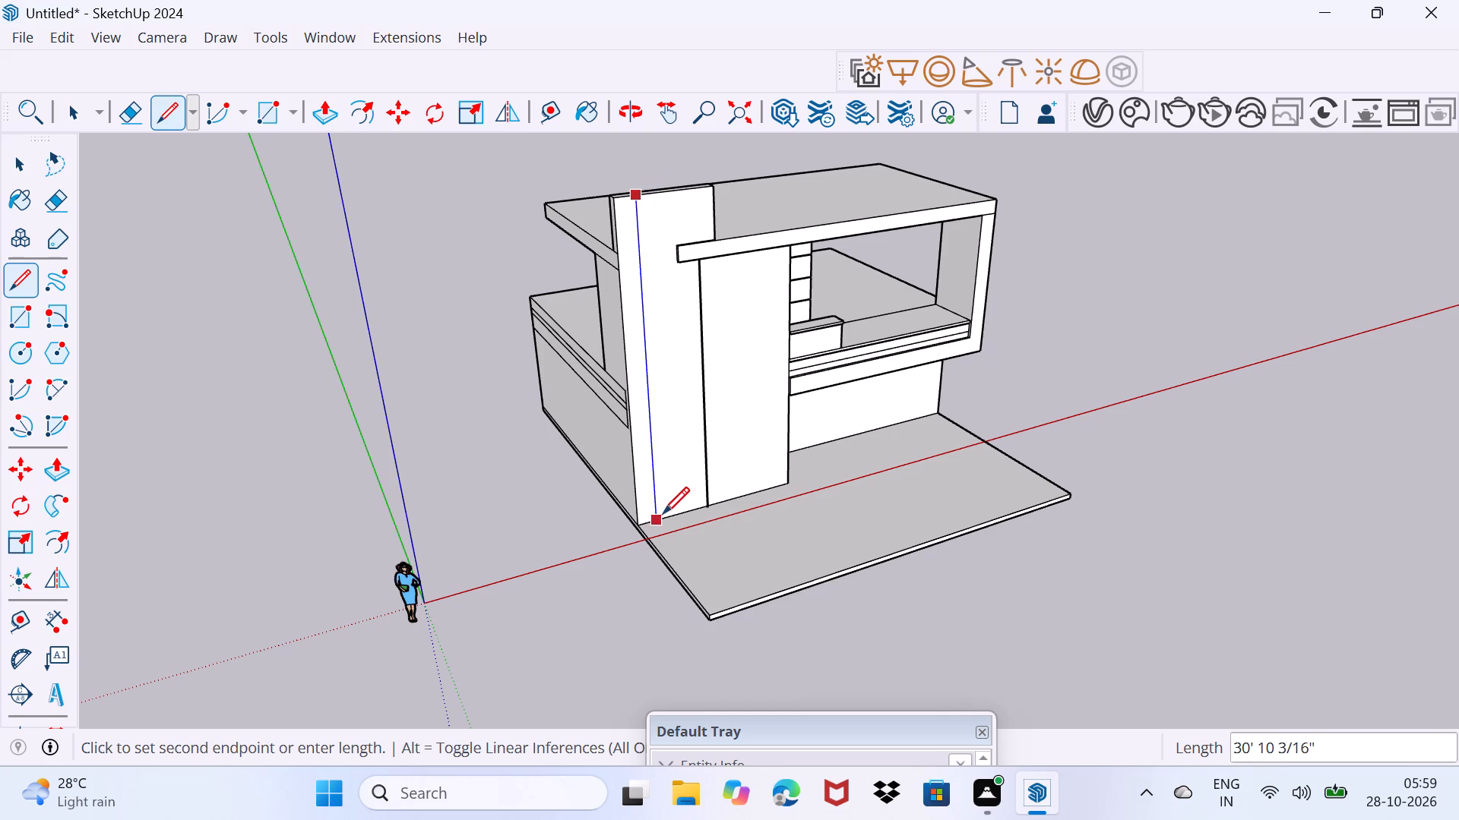
click(663, 515)
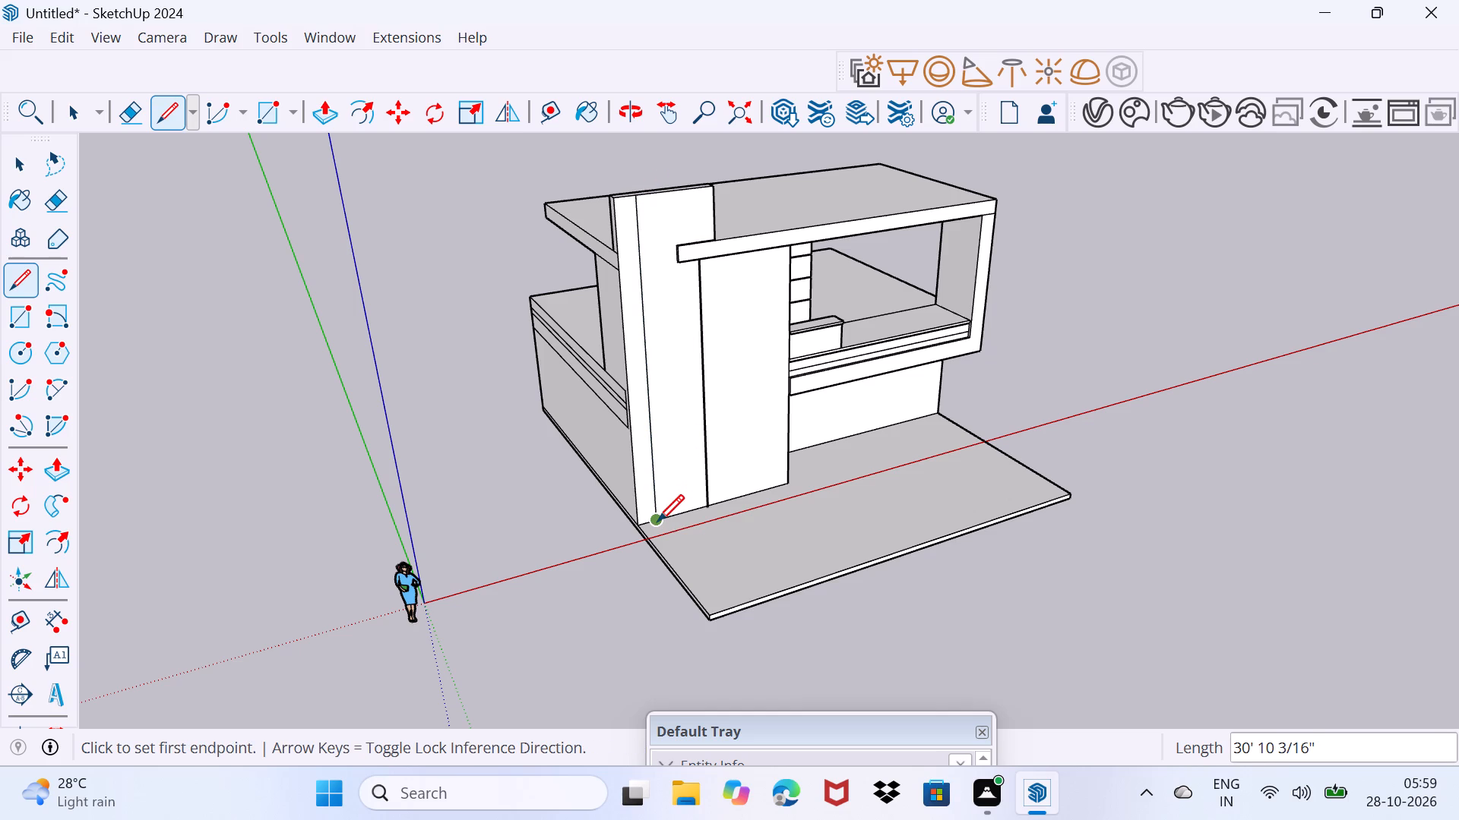
Copy the vertical line near the tall wall's outer edge 4" inward along the front face.
key(m)
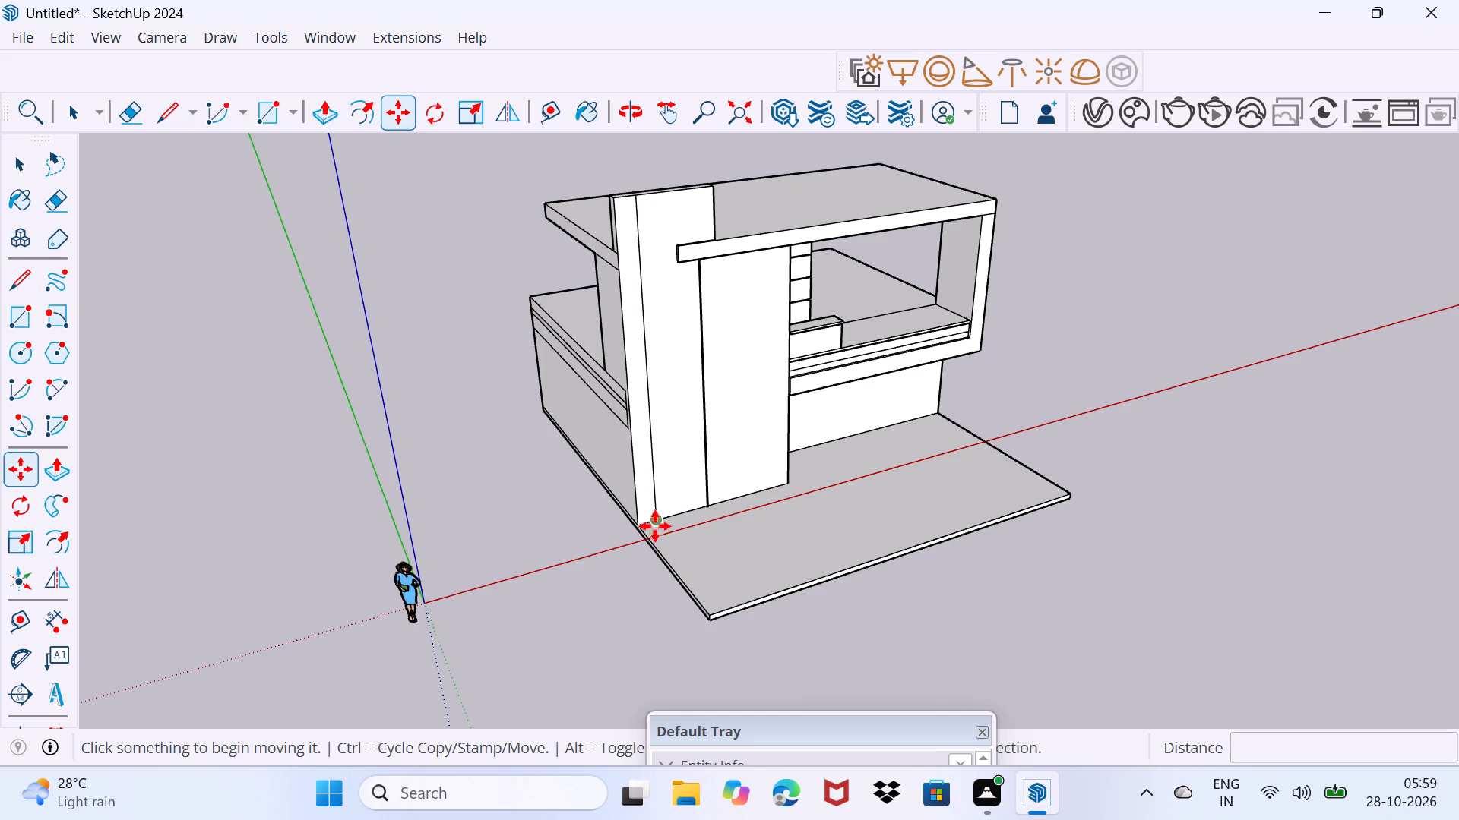
click(657, 516)
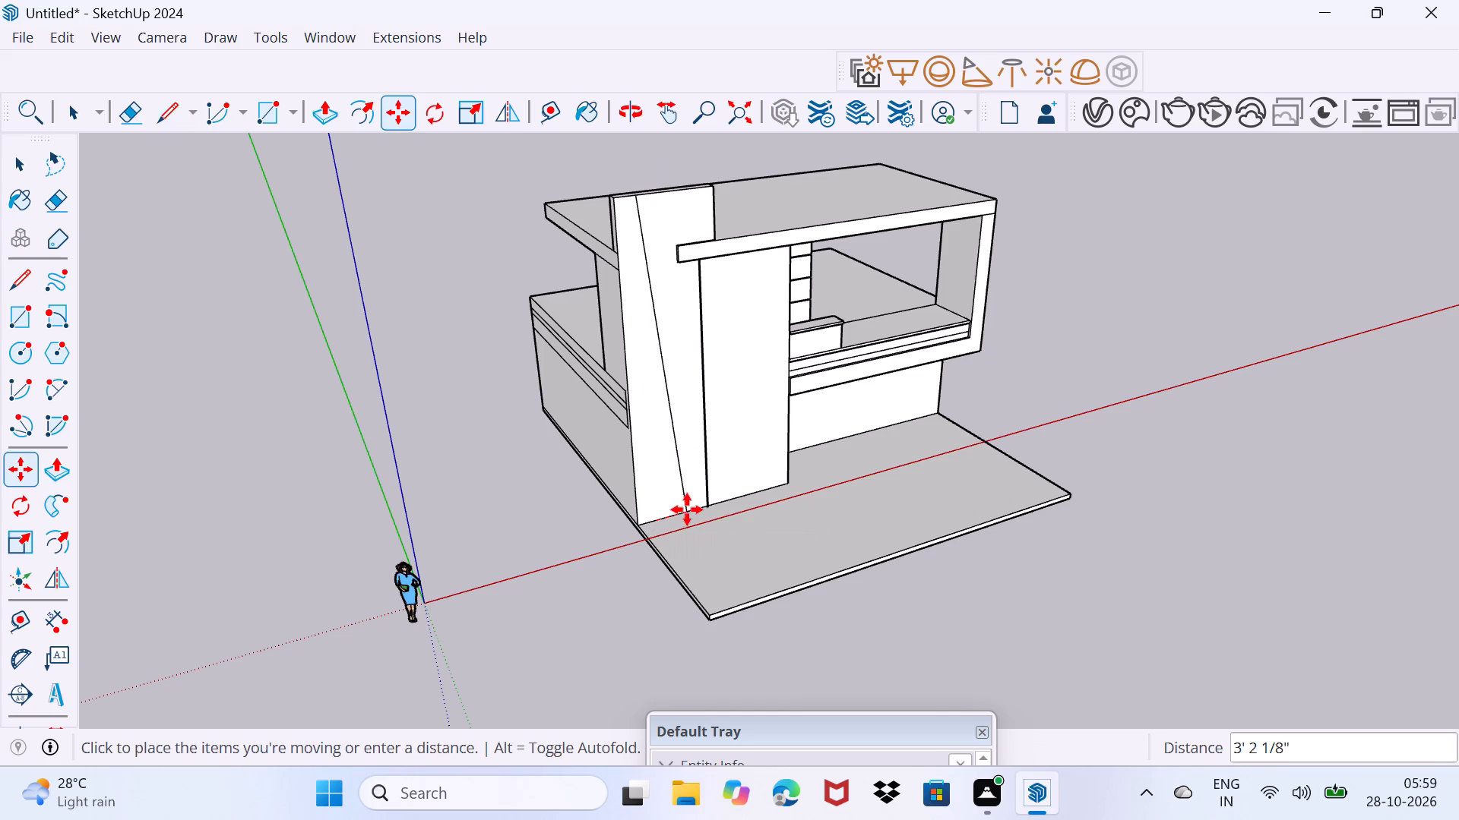
key(Escape)
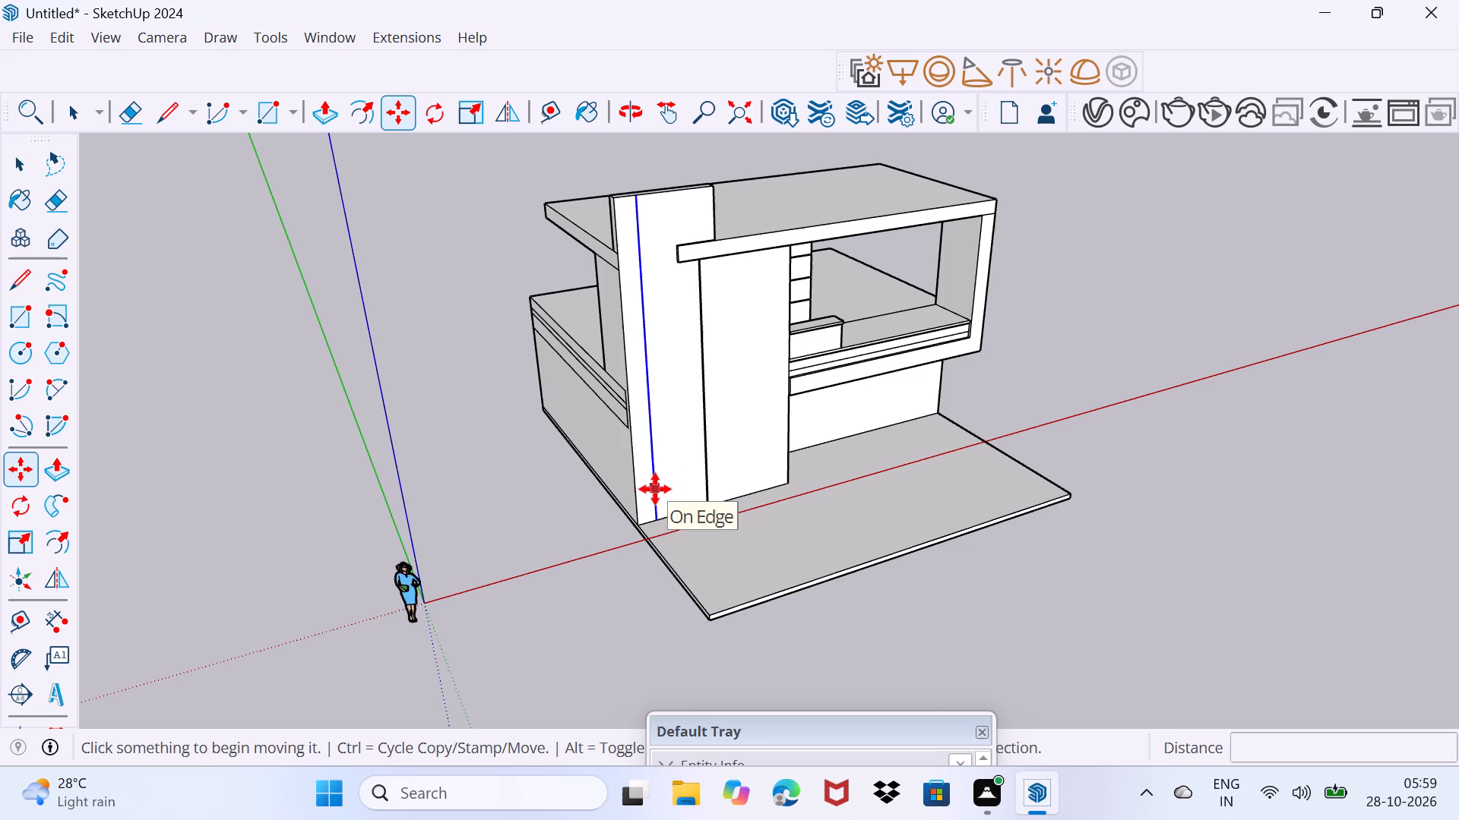
click(655, 489)
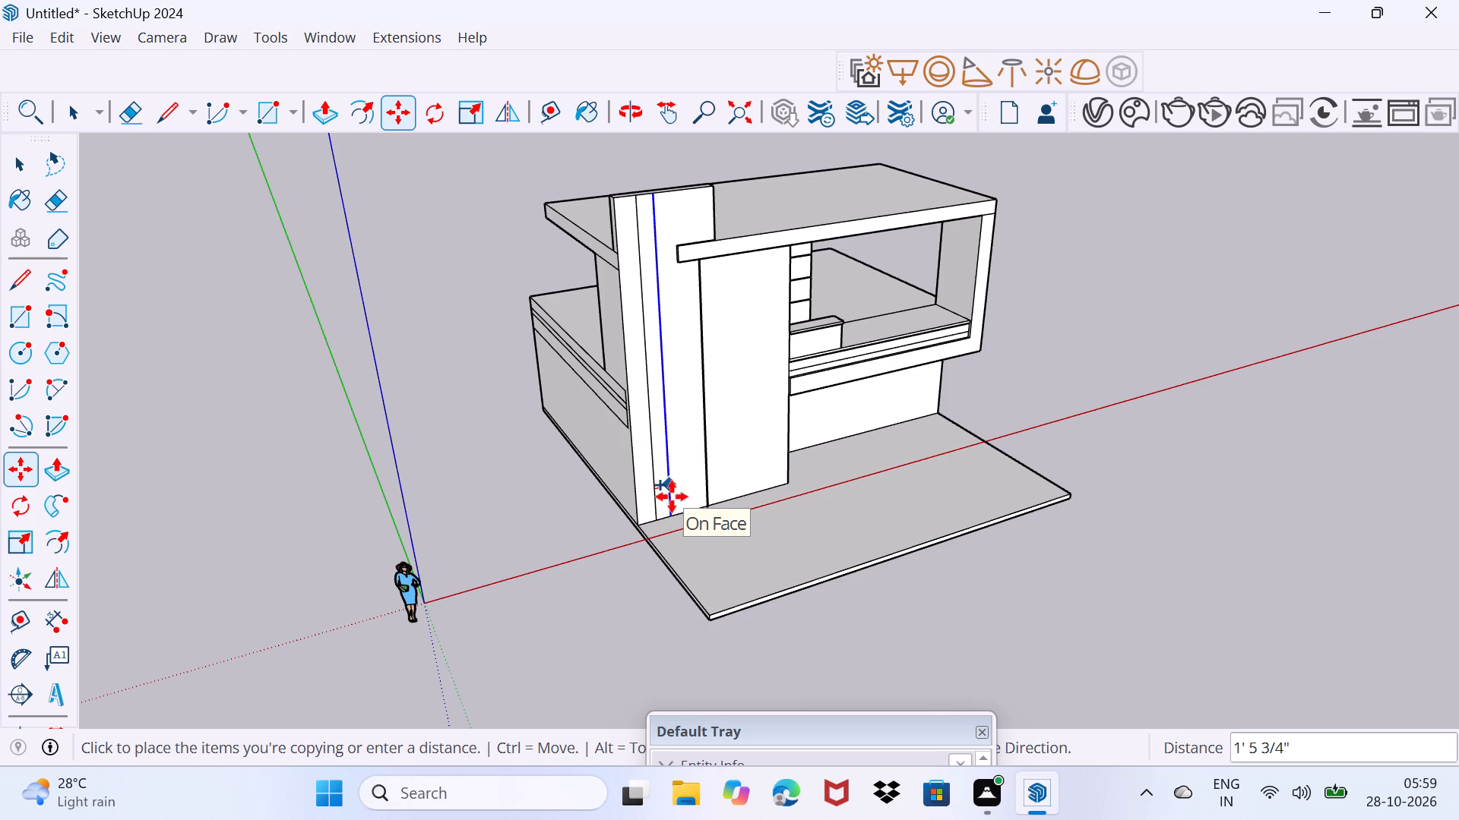
text(4")
key(Return)
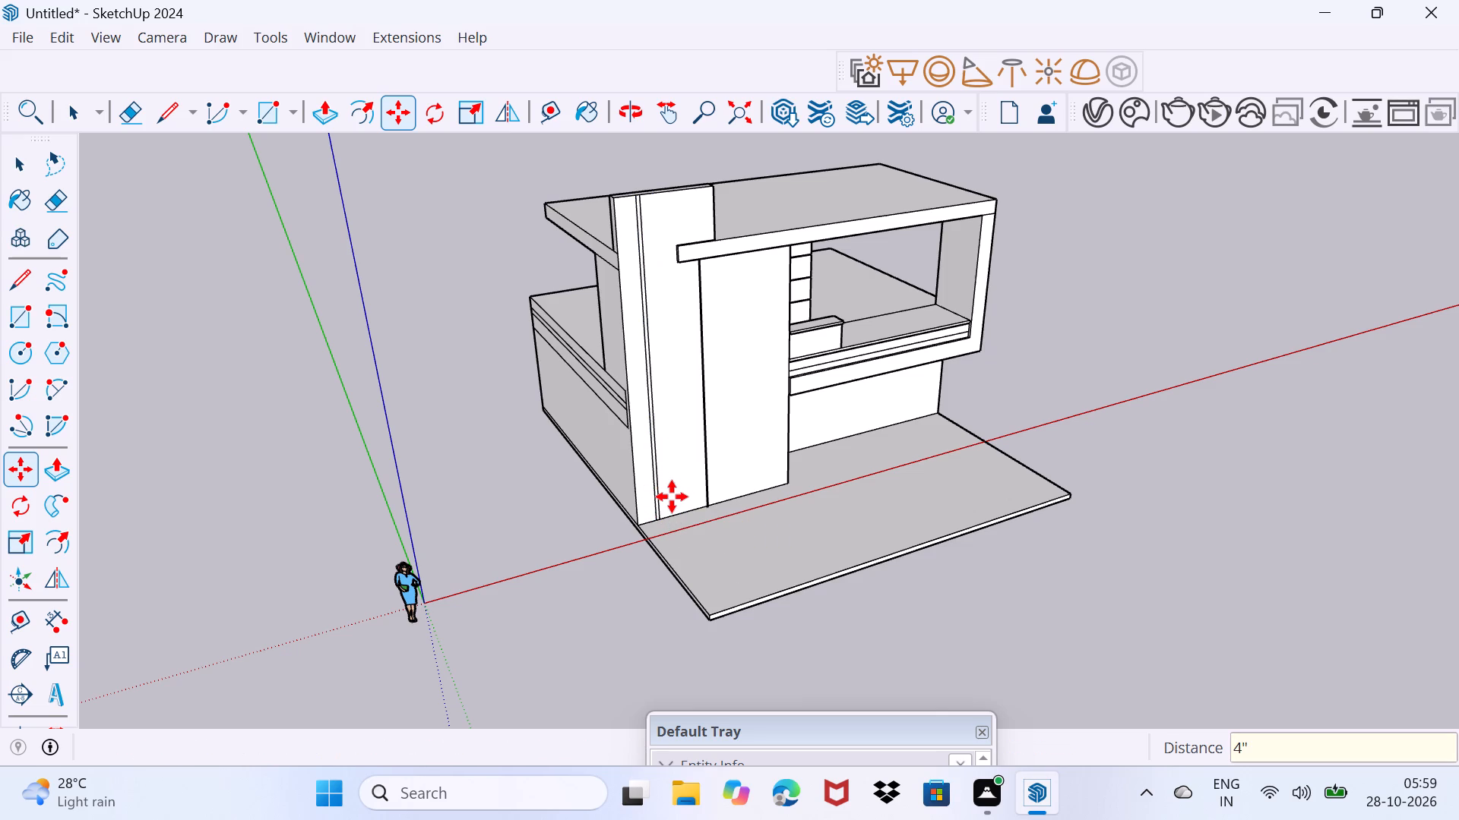
key(space)
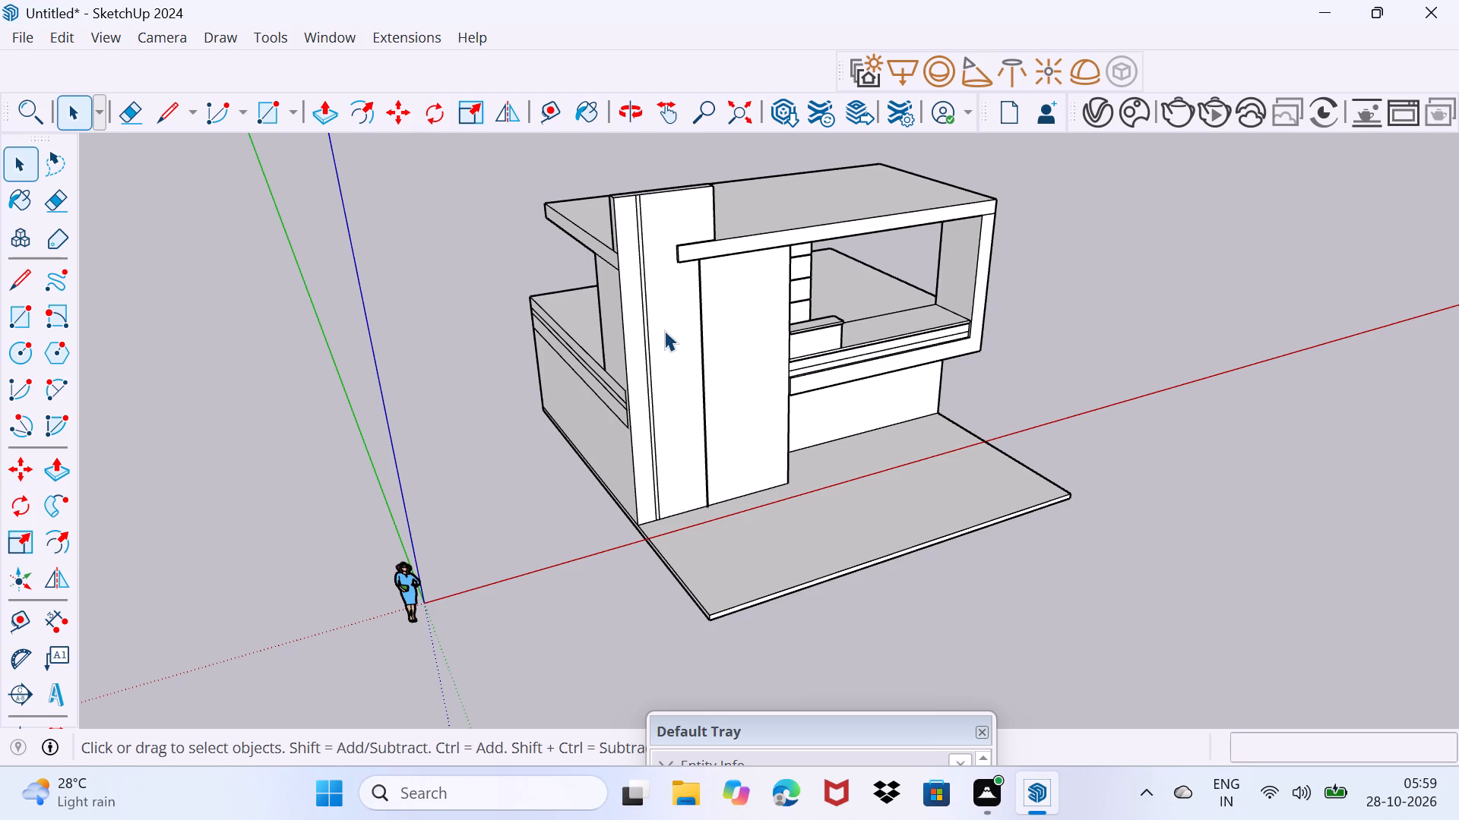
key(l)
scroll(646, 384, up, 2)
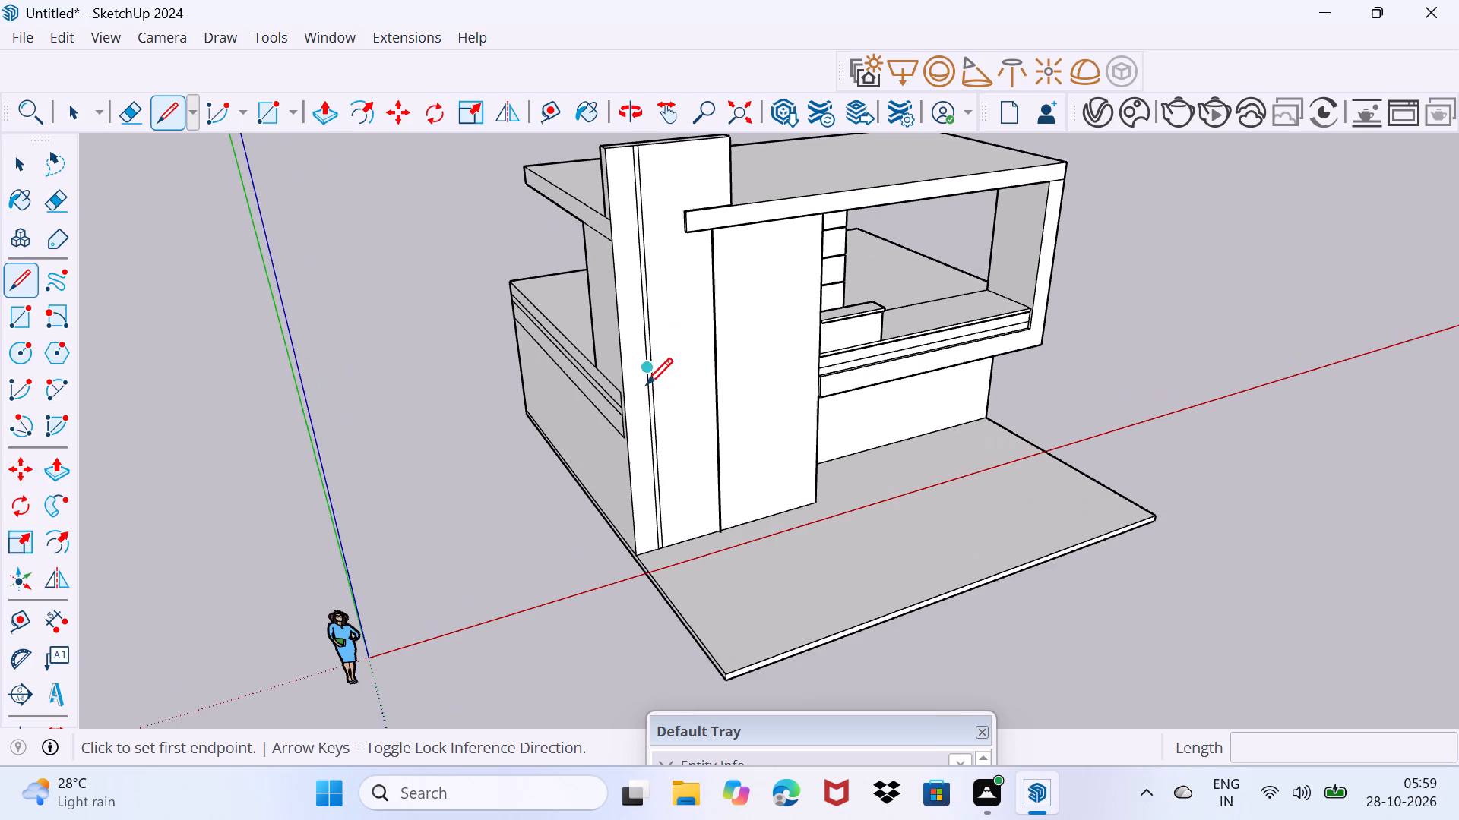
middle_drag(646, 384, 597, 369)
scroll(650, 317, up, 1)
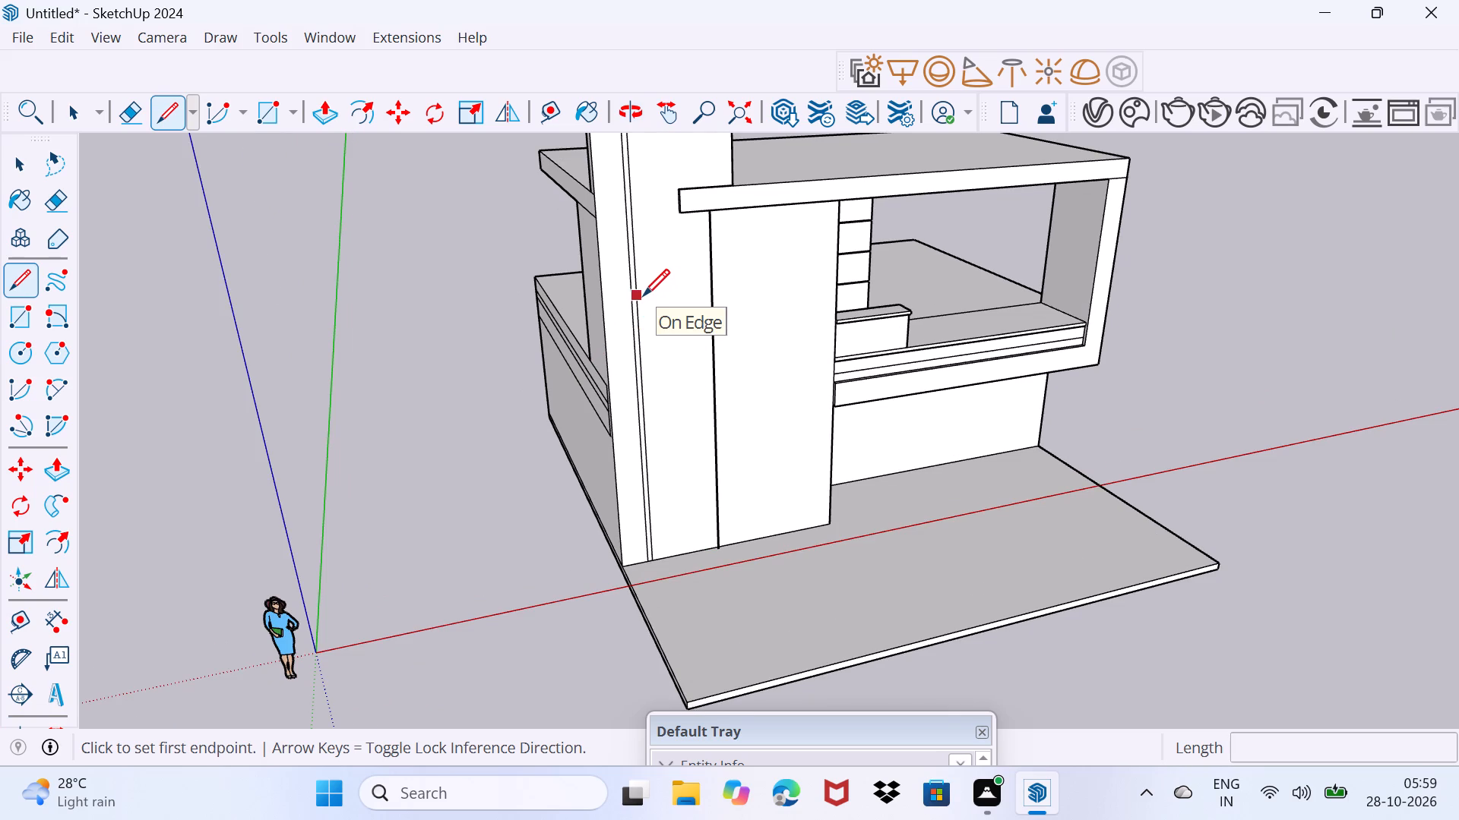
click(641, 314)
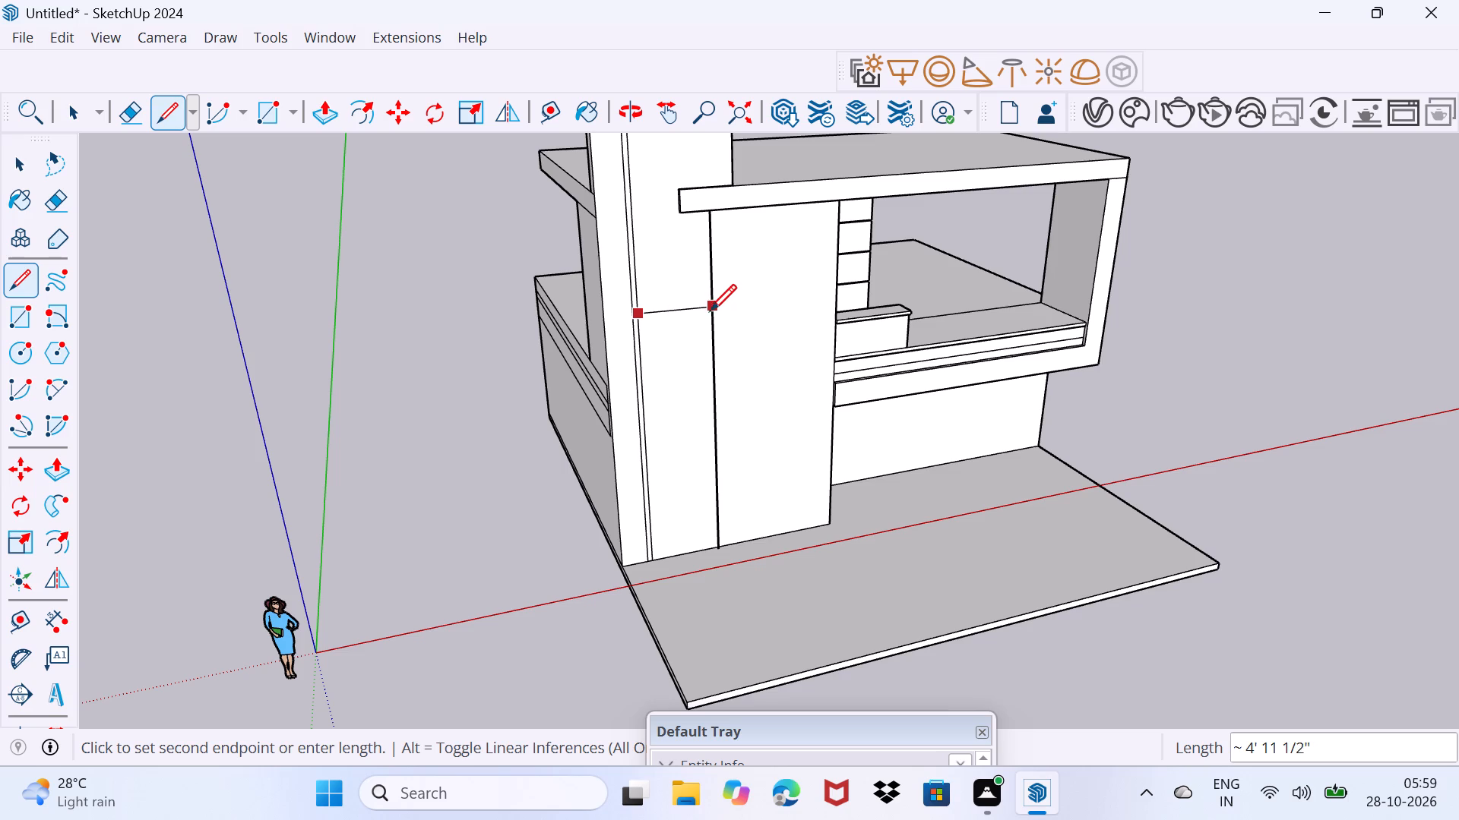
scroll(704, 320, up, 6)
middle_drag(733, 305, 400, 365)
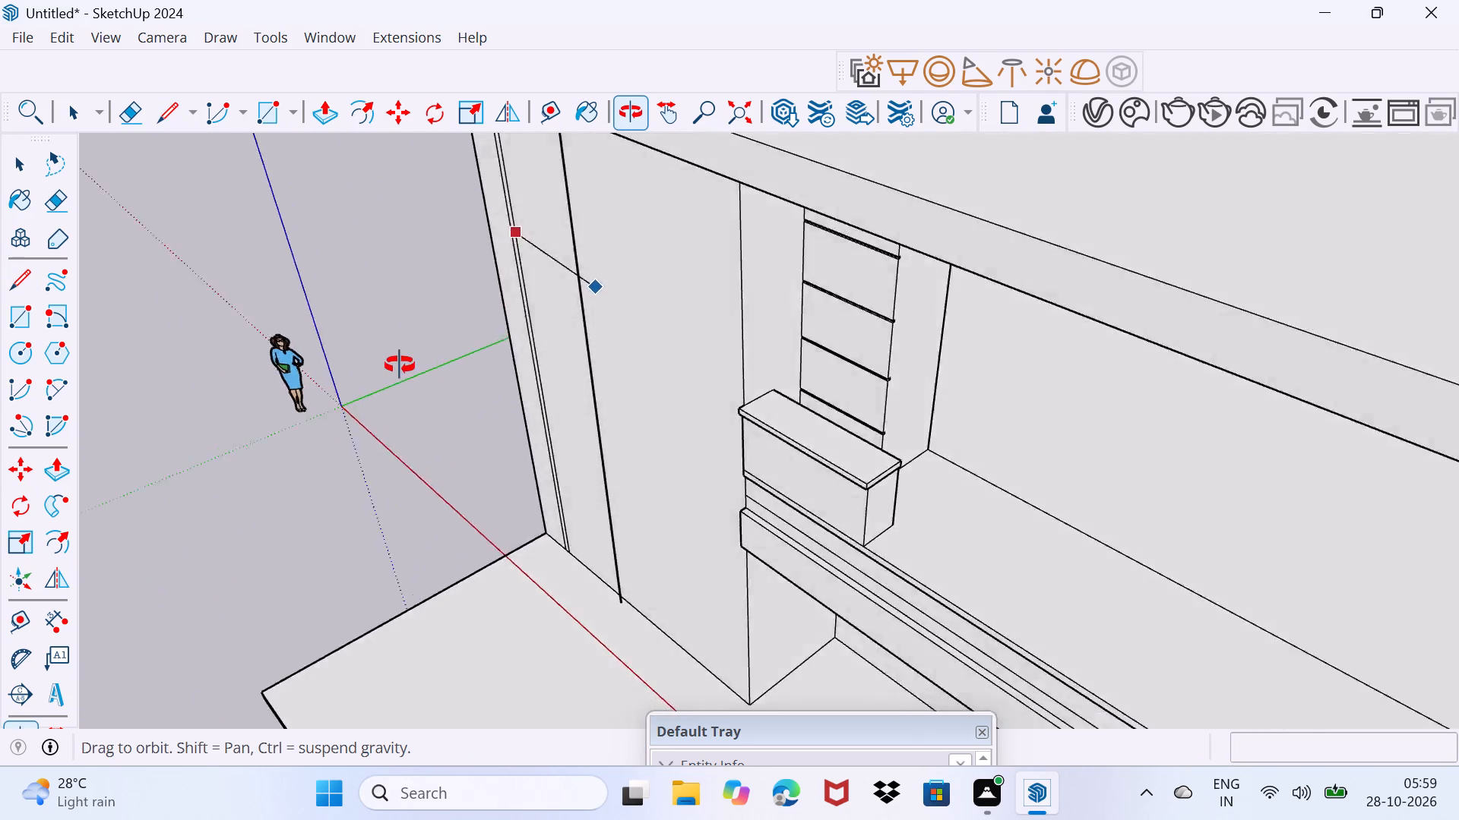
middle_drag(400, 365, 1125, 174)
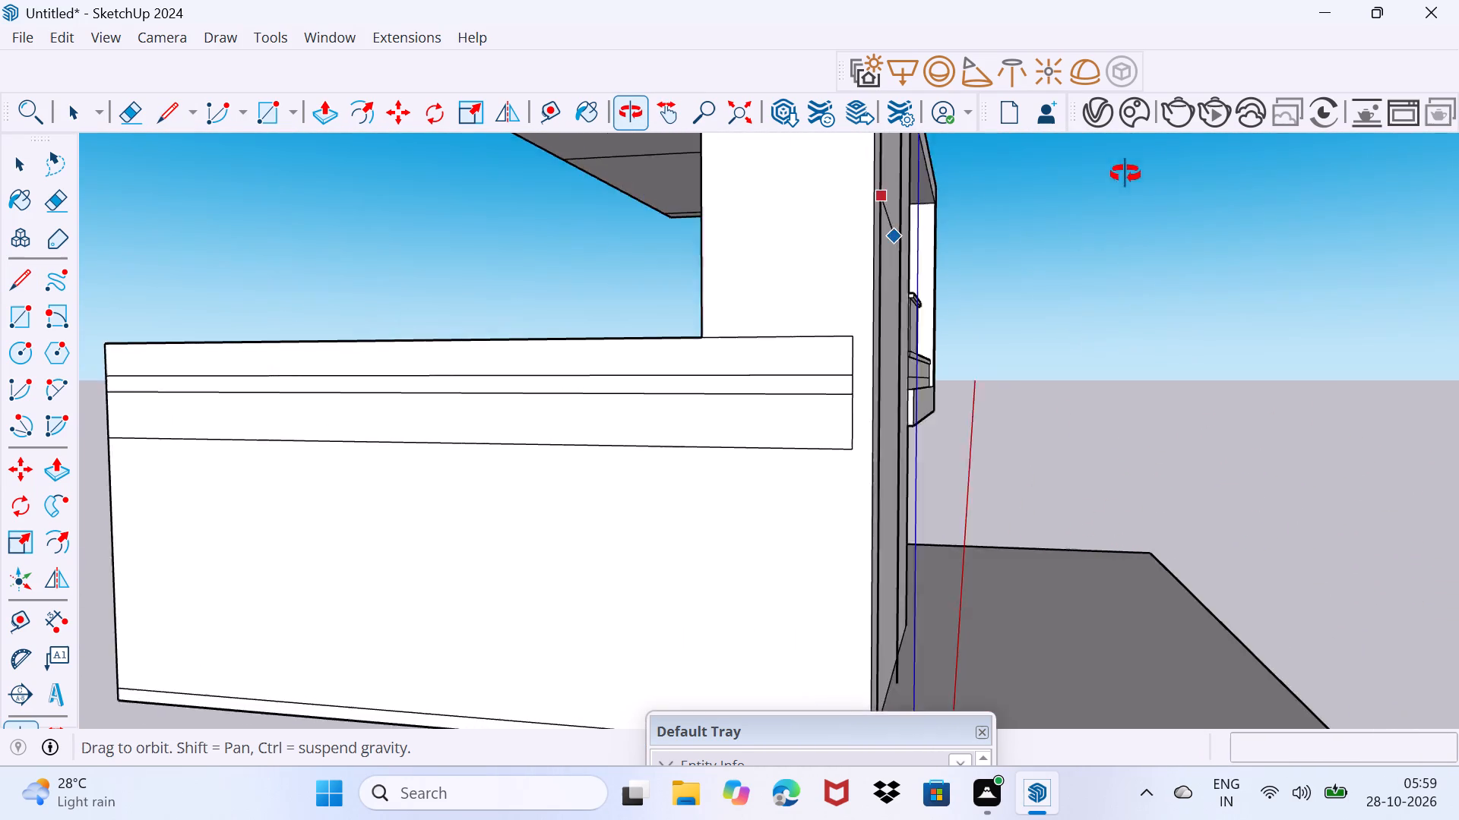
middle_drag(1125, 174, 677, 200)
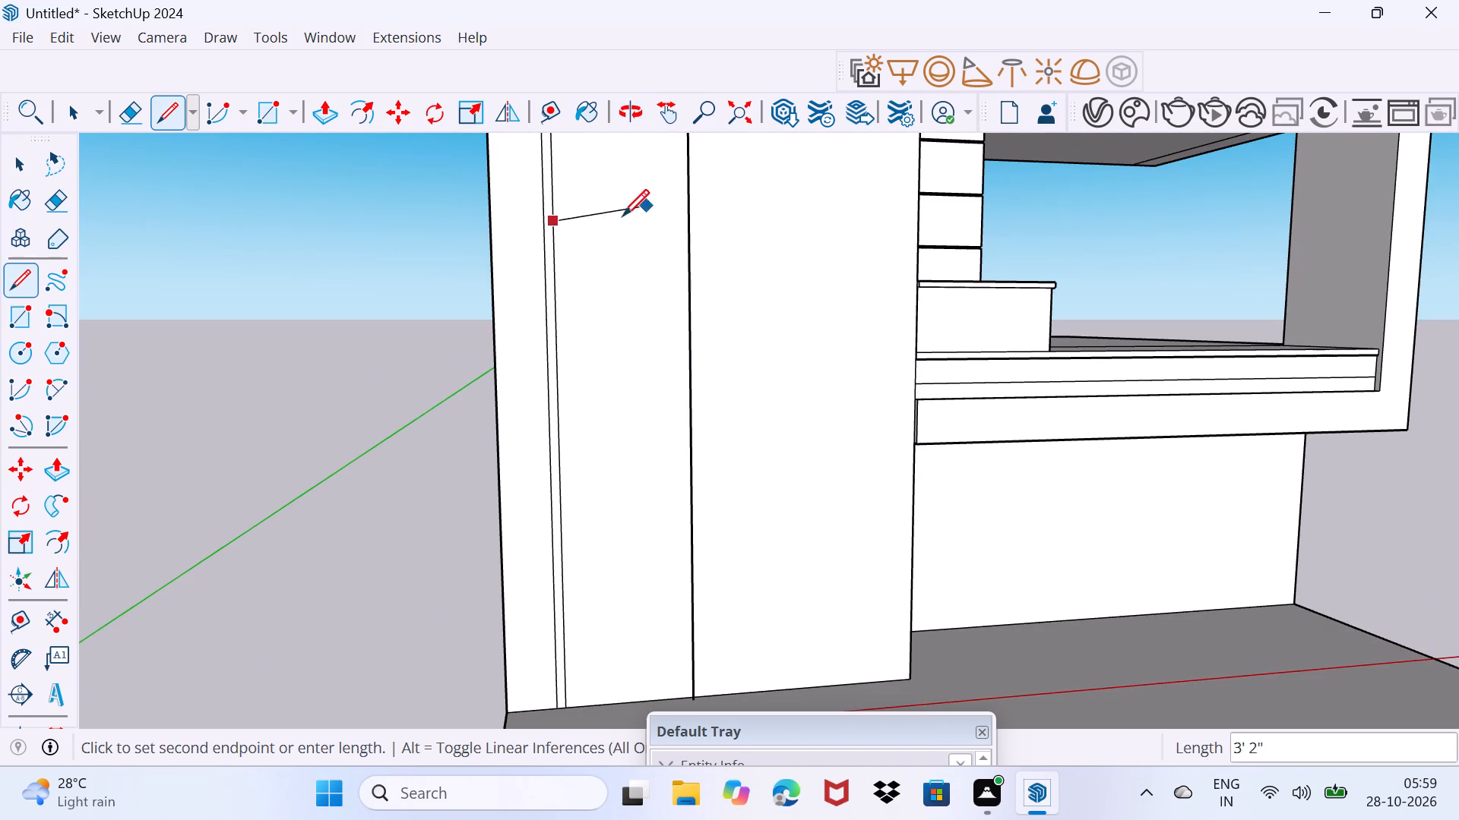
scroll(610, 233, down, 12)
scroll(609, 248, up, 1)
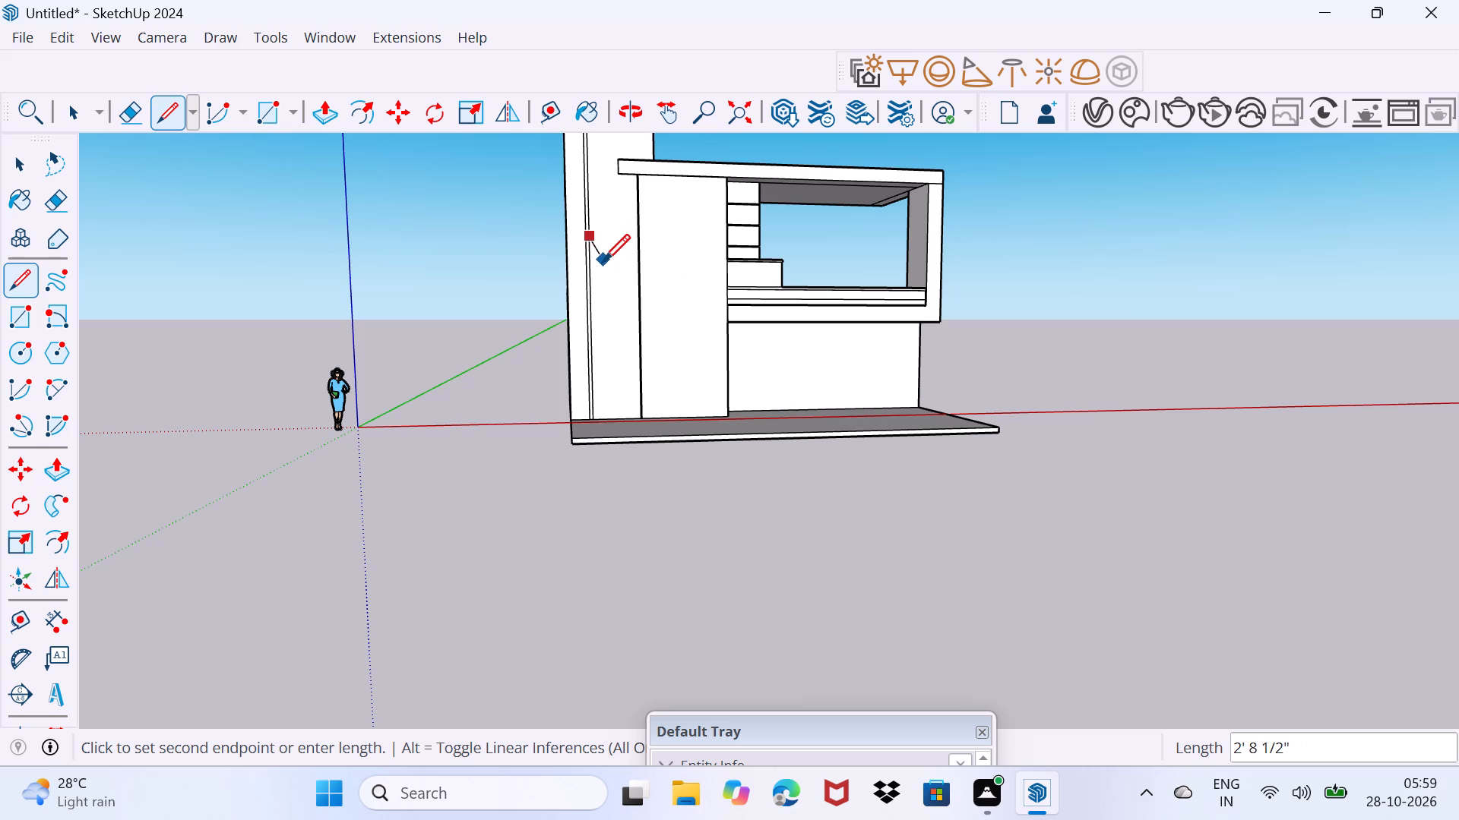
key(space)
Erase the vertical line running from the slab band's underside to the base on the tall wall's front face.
scroll(638, 415, up, 2)
key(e)
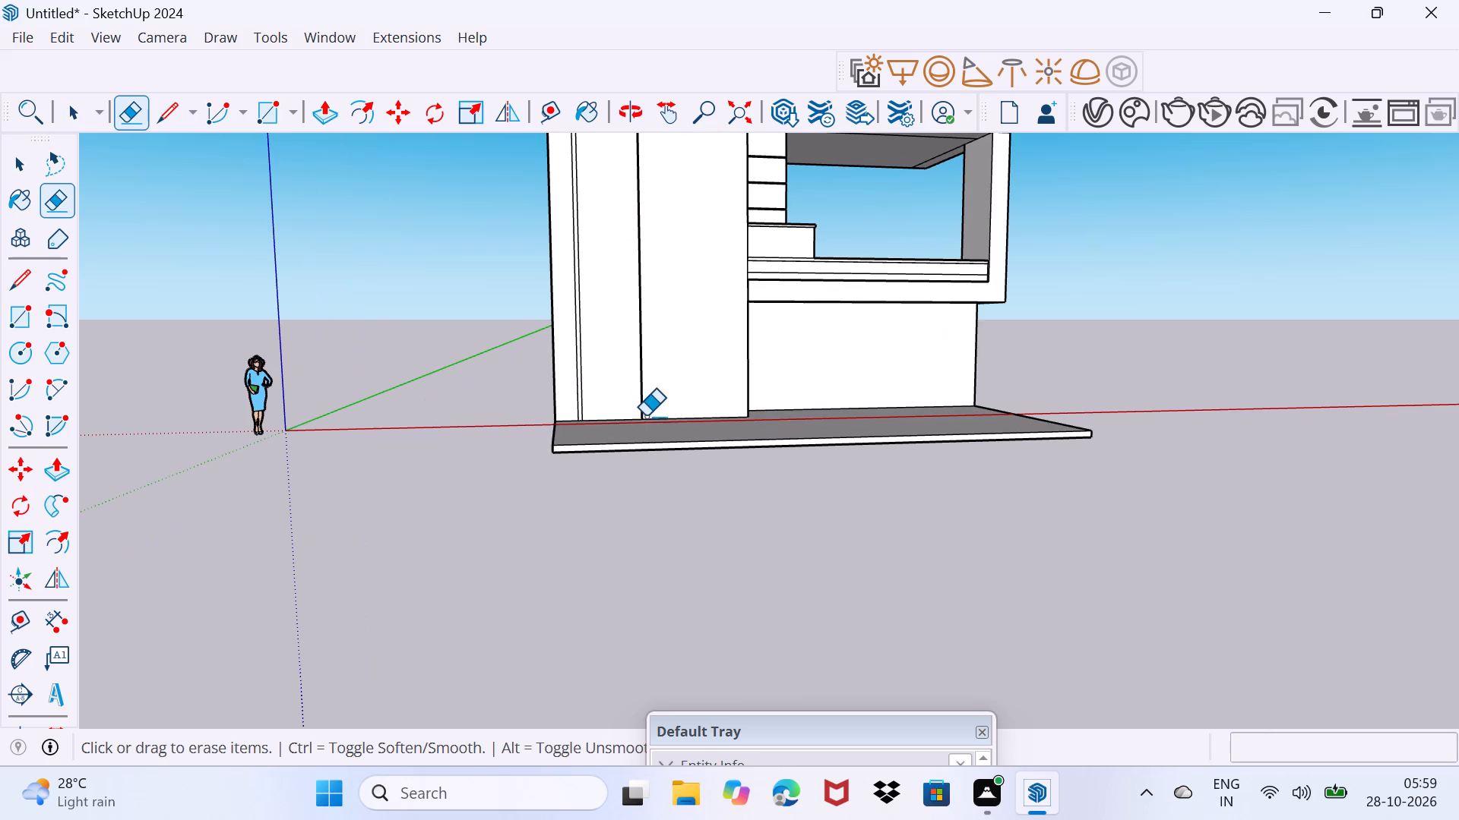
click(639, 401)
Draw a vertical line about 24' 10 1/2" long on the tall wall's front face, from the slab band's underside to the base.
key(l)
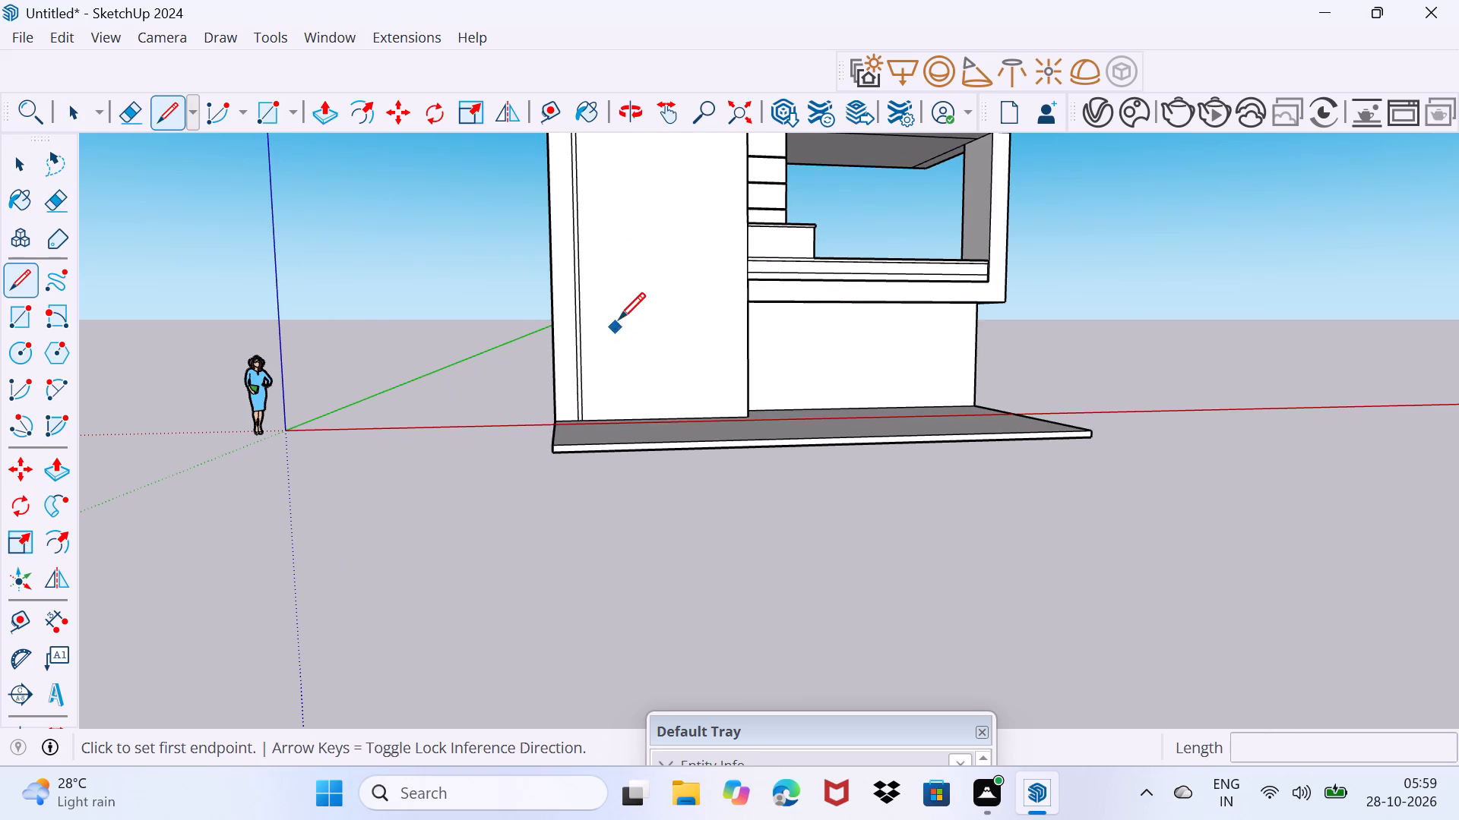
middle_drag(621, 317, 661, 500)
middle_drag(658, 476, 665, 417)
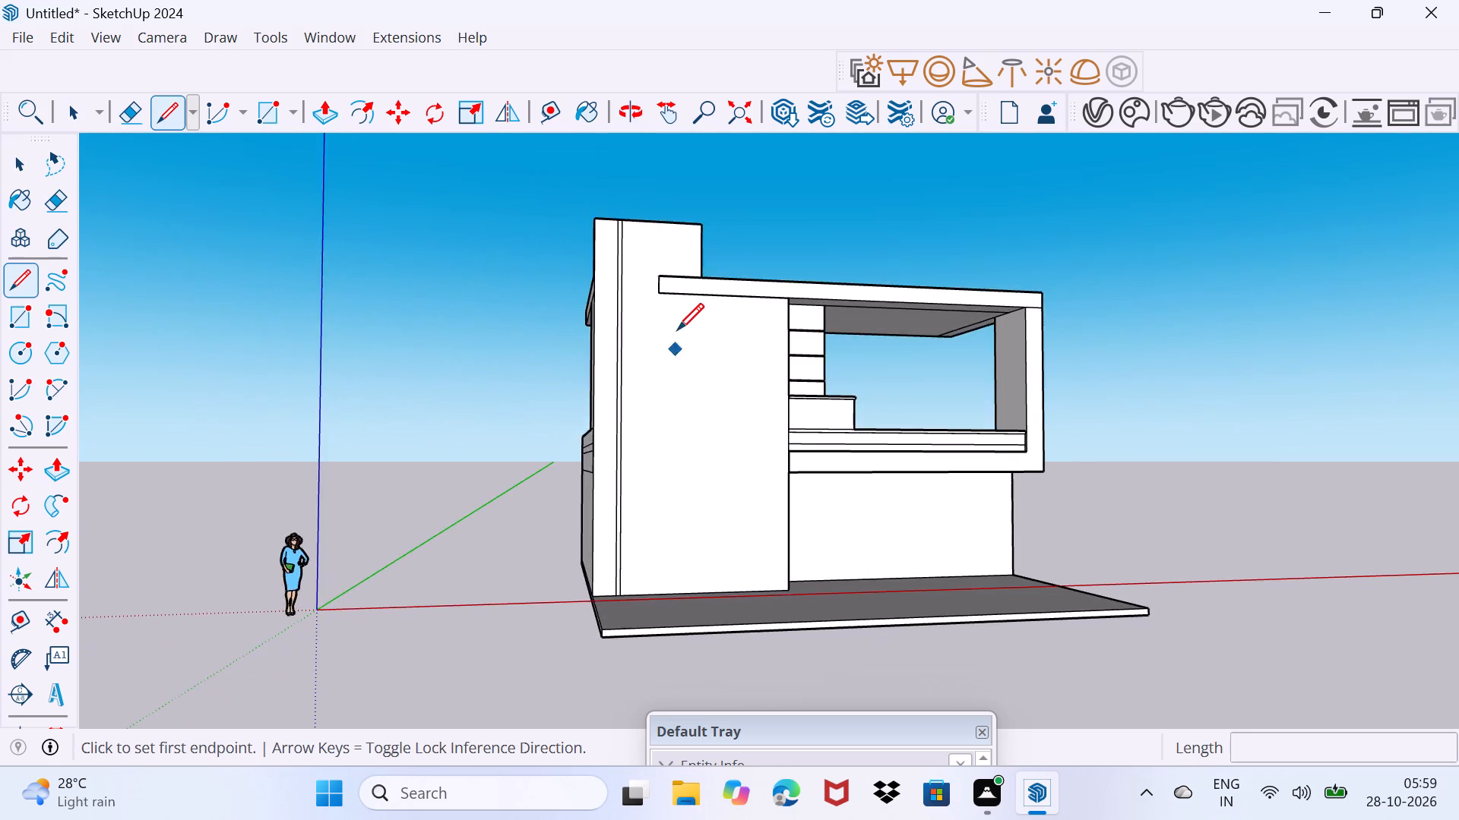
scroll(674, 323, up, 12)
middle_drag(668, 312, 724, 201)
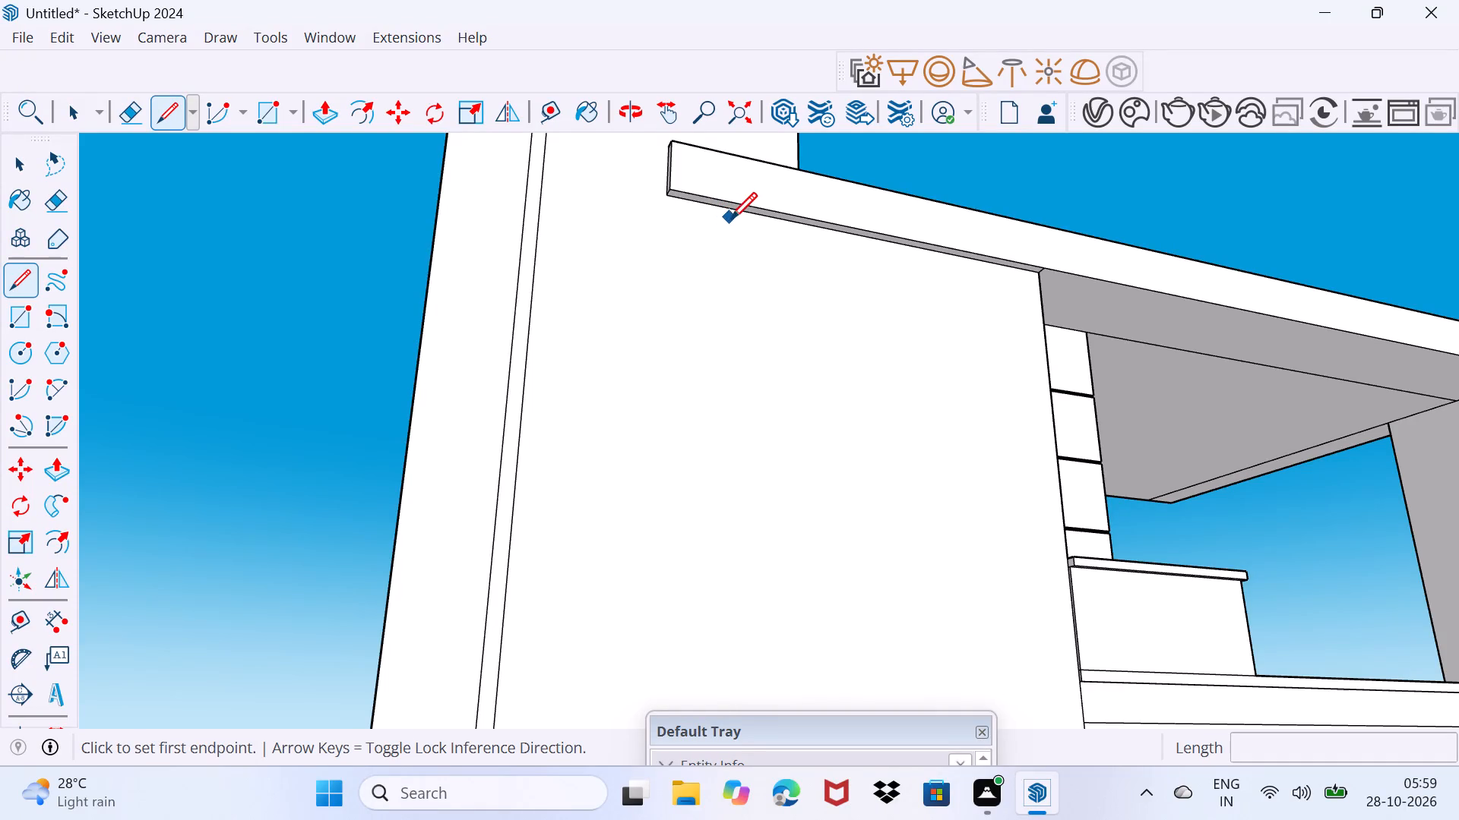
scroll(722, 225, up, 10)
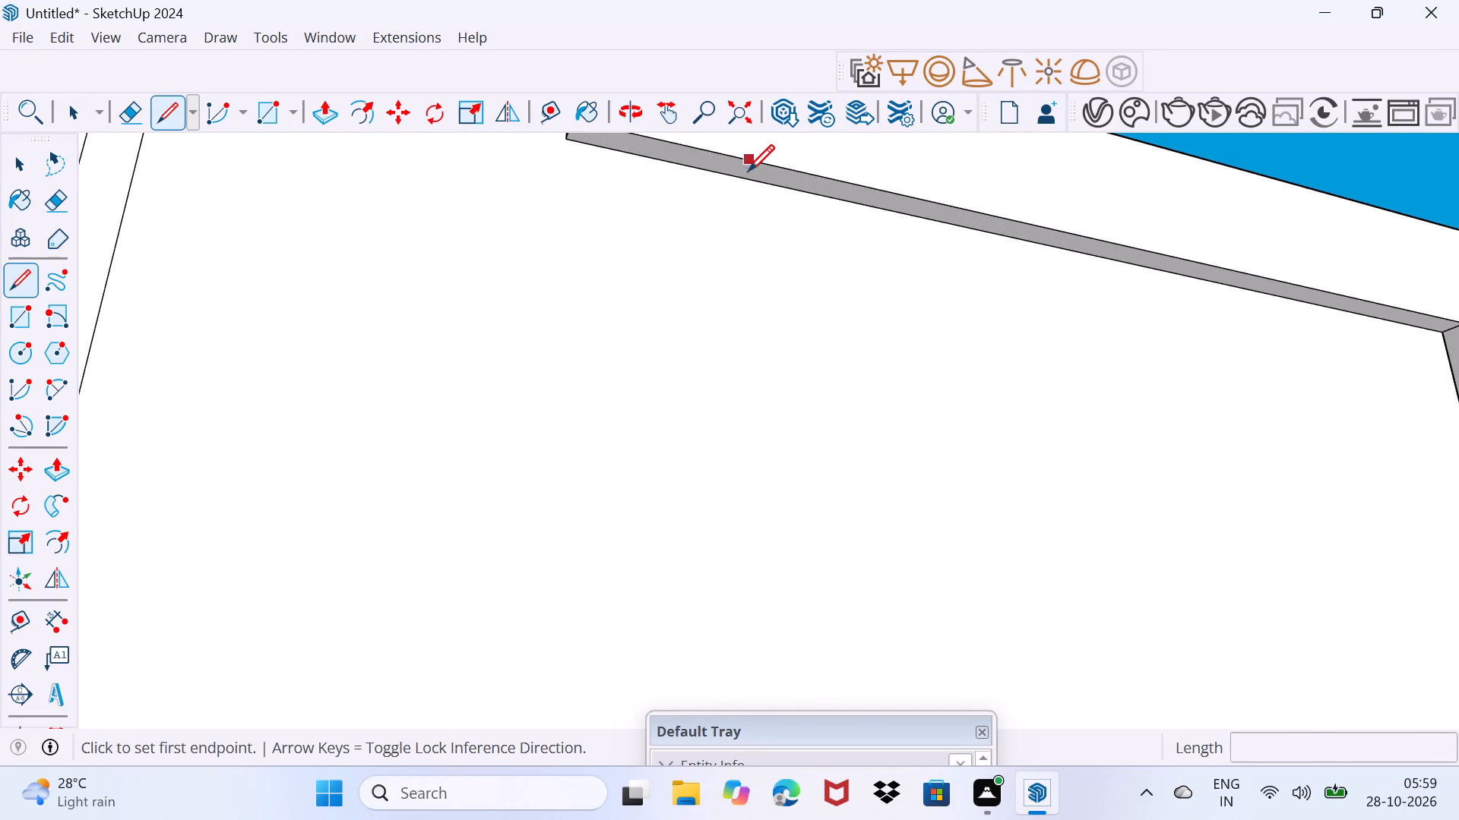
click(744, 176)
scroll(726, 355, down, 7)
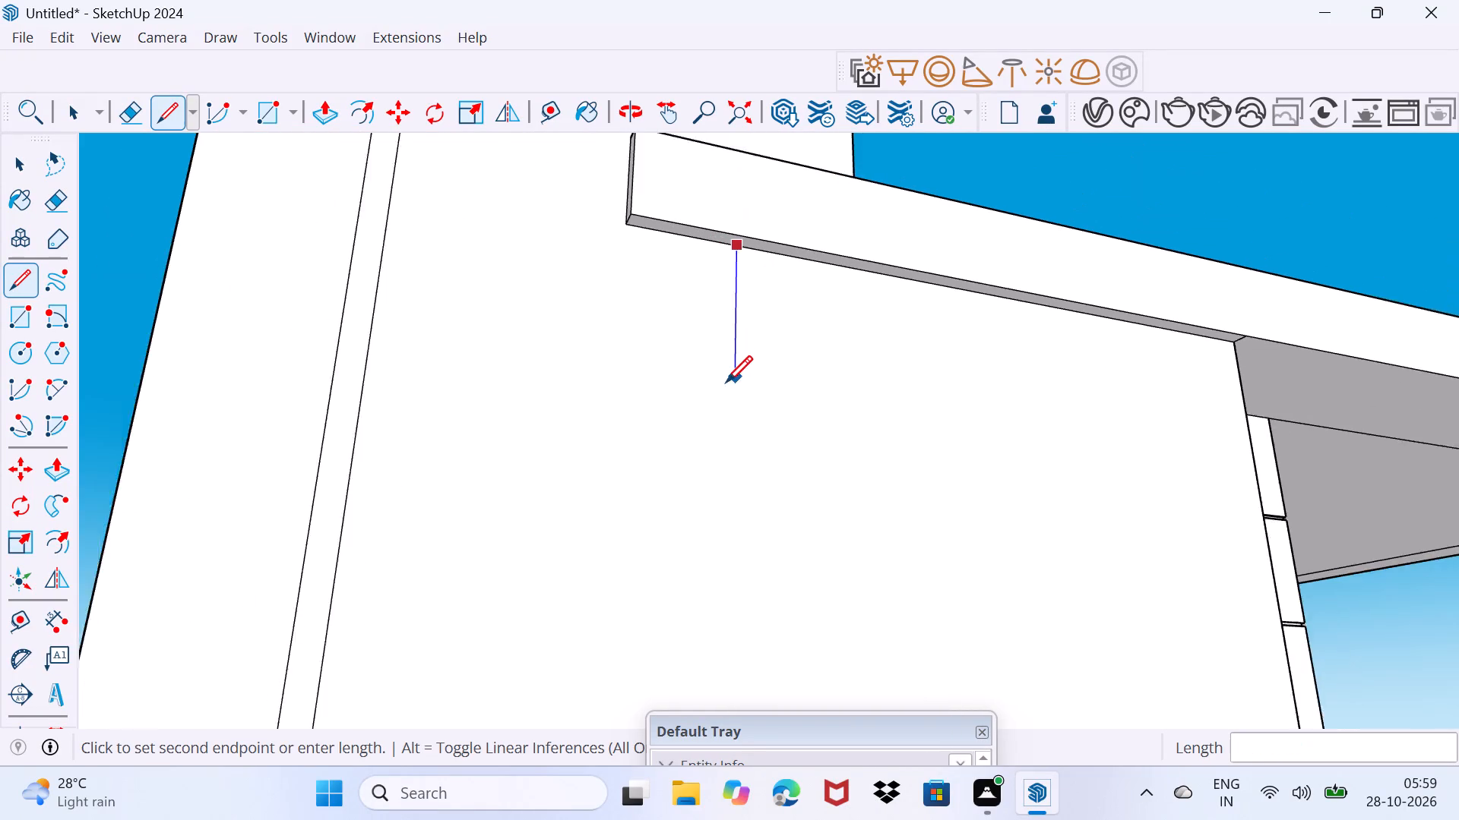
scroll(726, 382, down, 2)
middle_drag(740, 503, 698, 288)
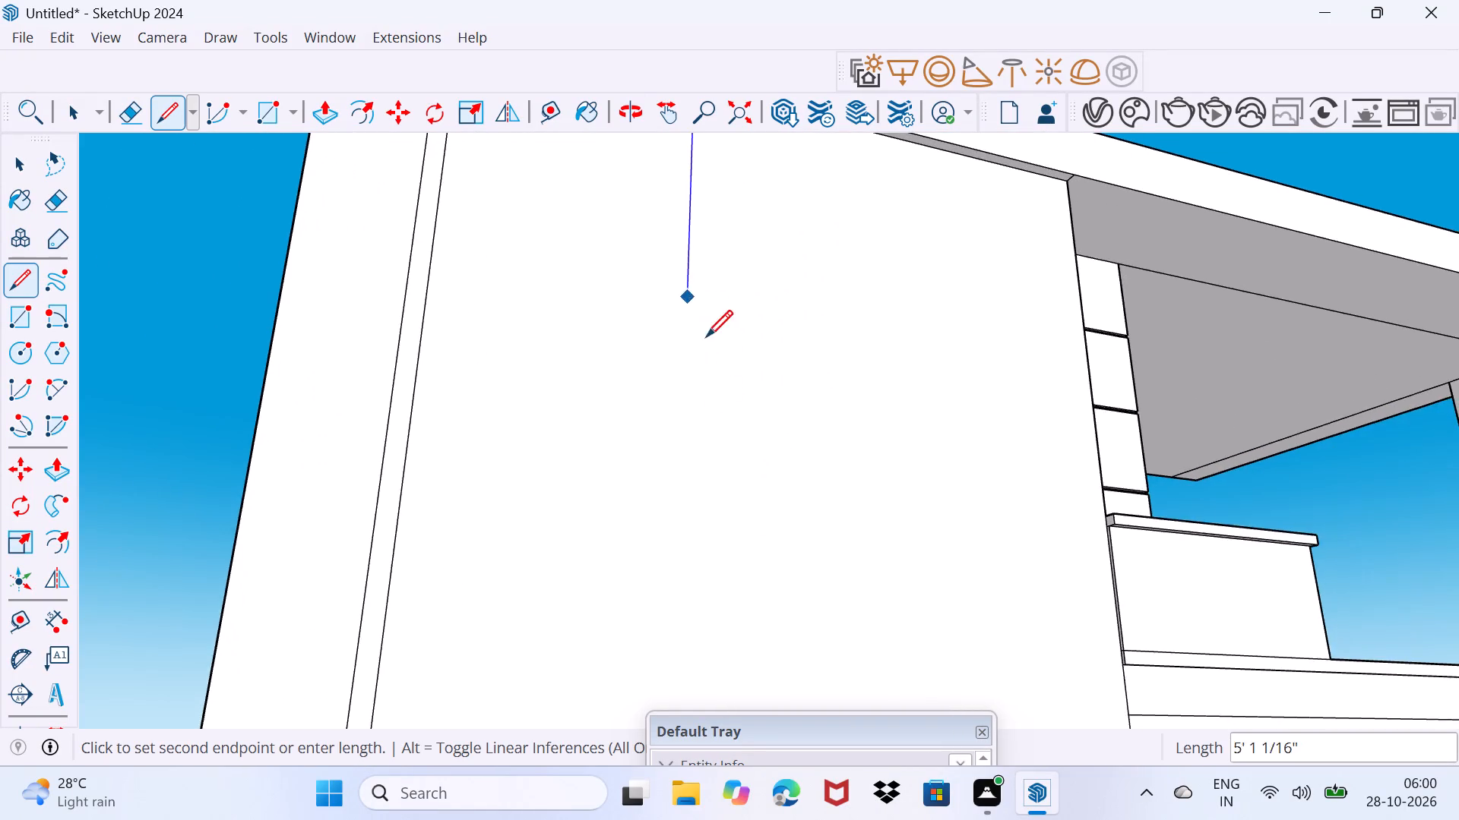
scroll(711, 391, down, 17)
middle_drag(707, 526, 721, 633)
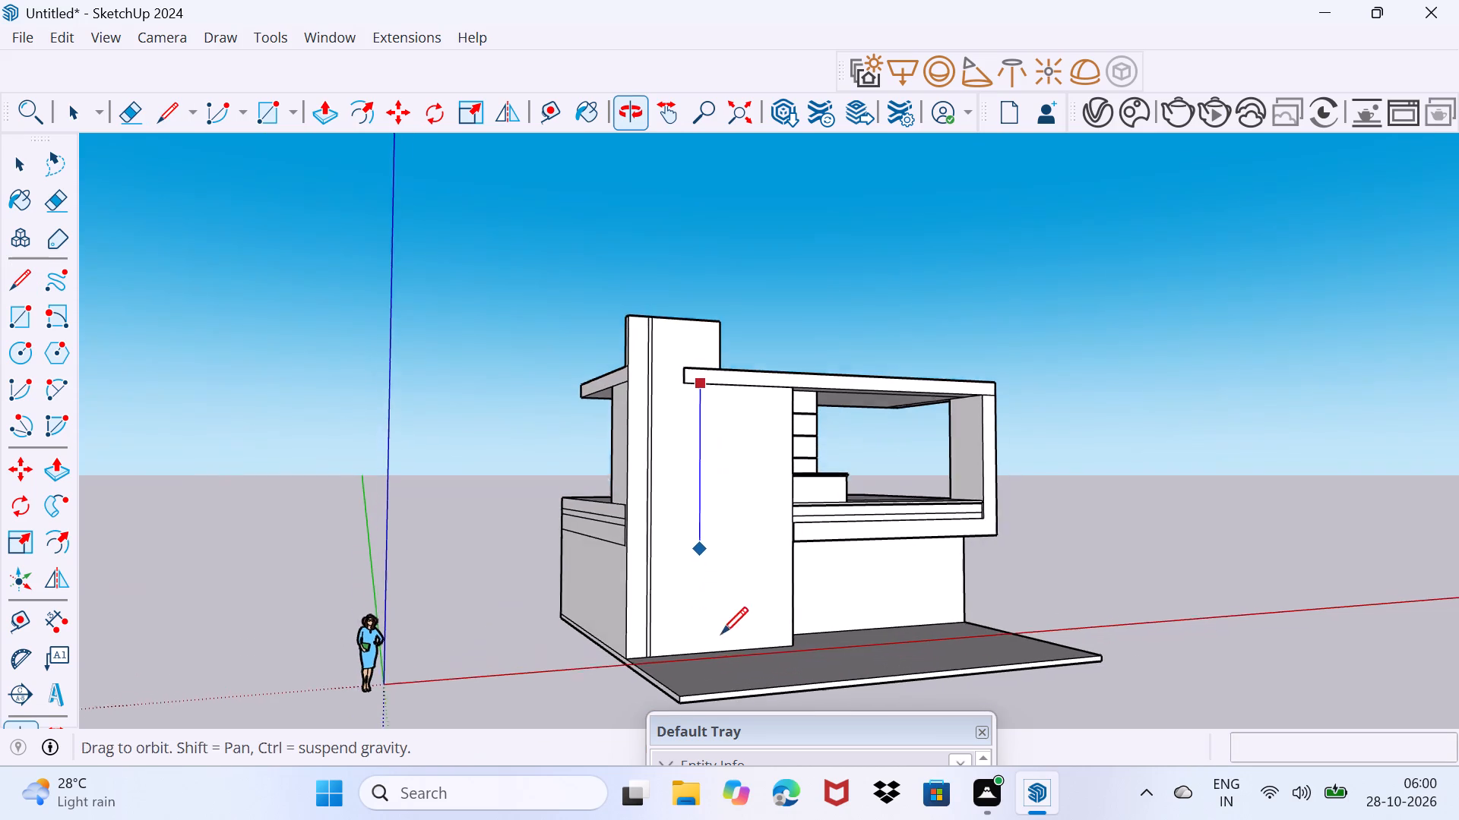
middle_drag(721, 633, 721, 632)
click(700, 653)
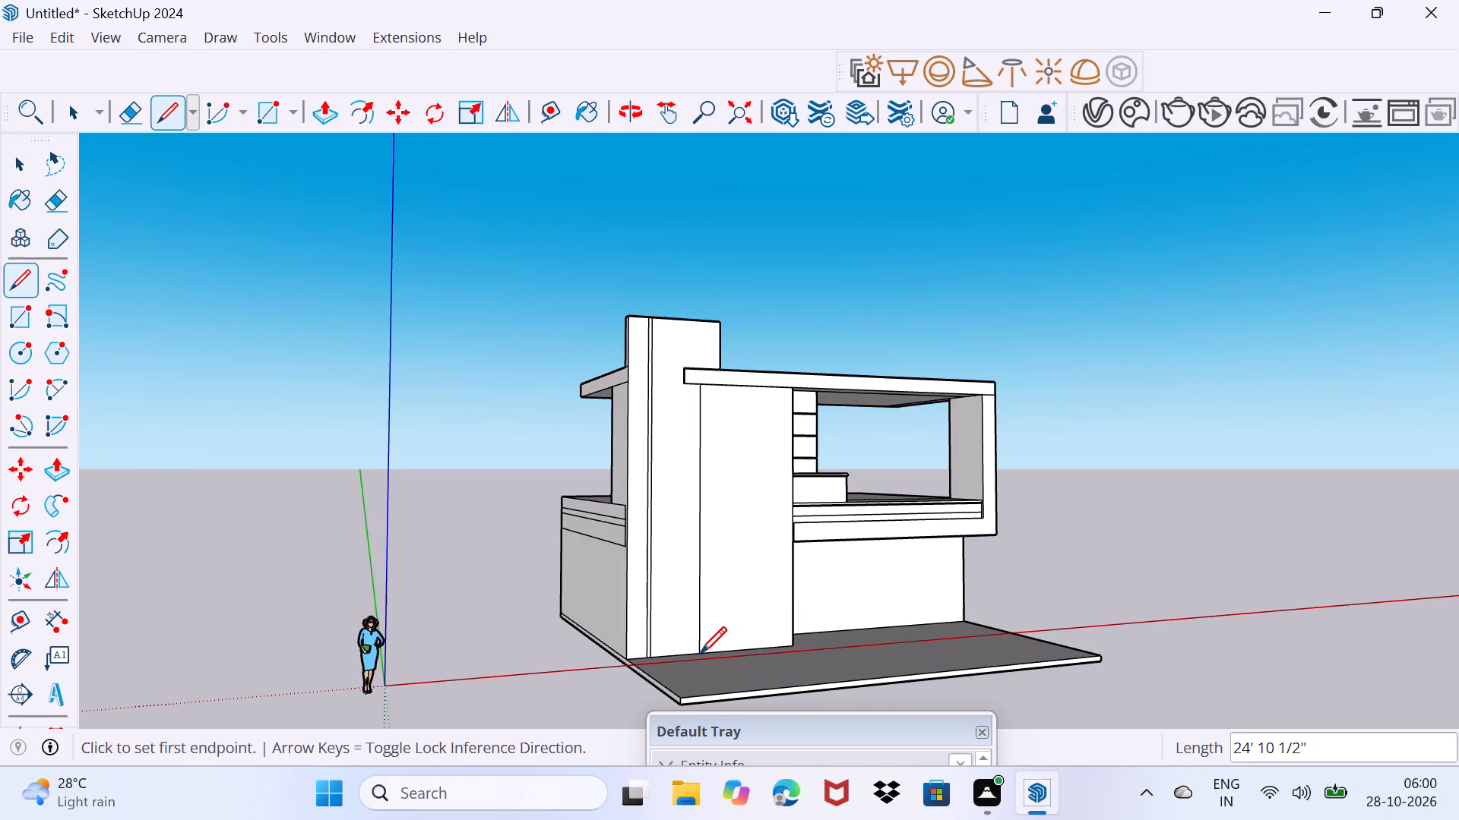
key(space)
Copy the vertical line under the slab band about 1' 5 1/4" along the wall, away from the closely spaced line pair.
scroll(672, 563, up, 3)
middle_drag(672, 562, 622, 567)
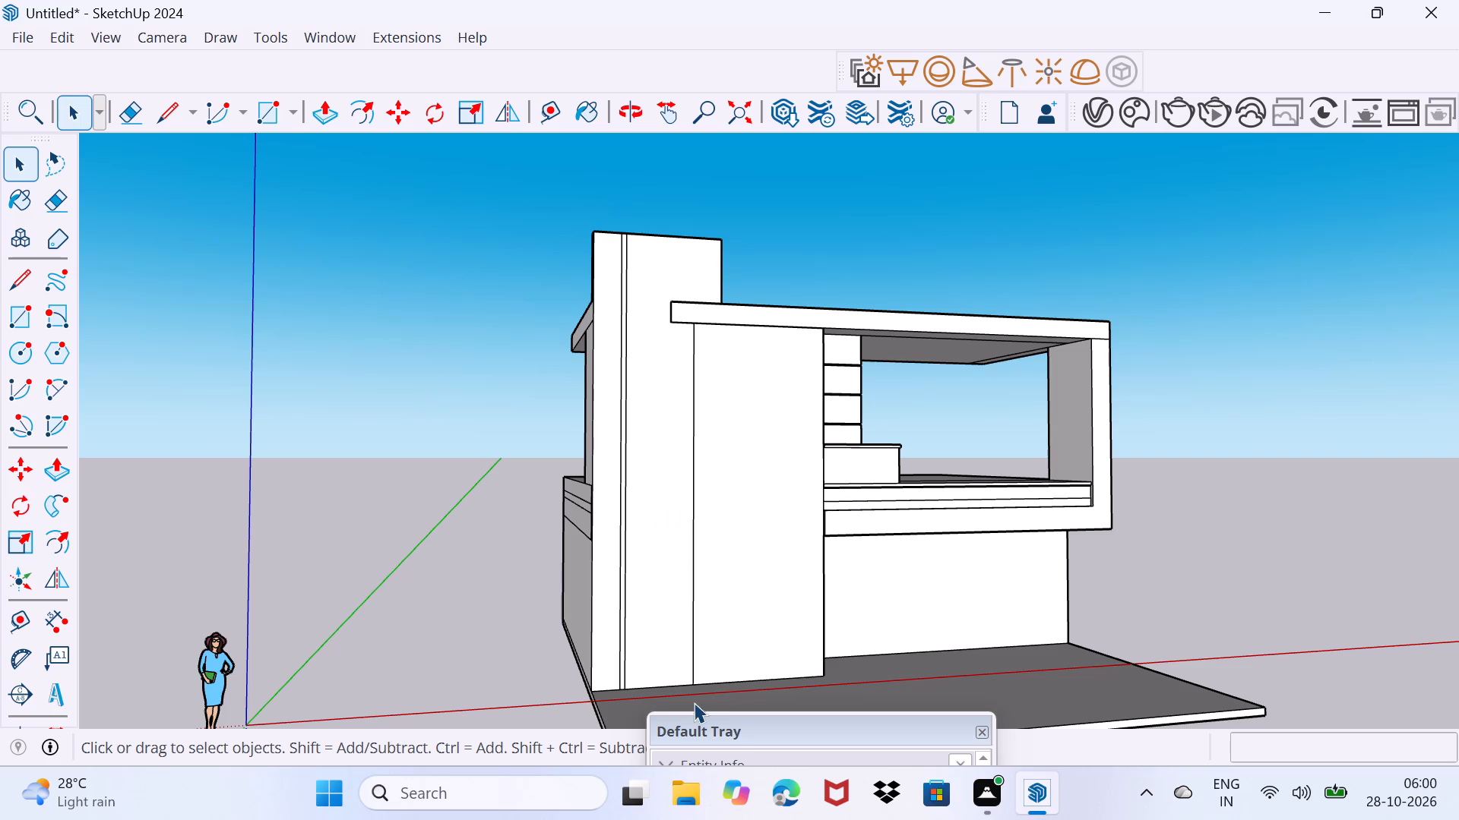
scroll(693, 682, up, 2)
click(693, 679)
key(m)
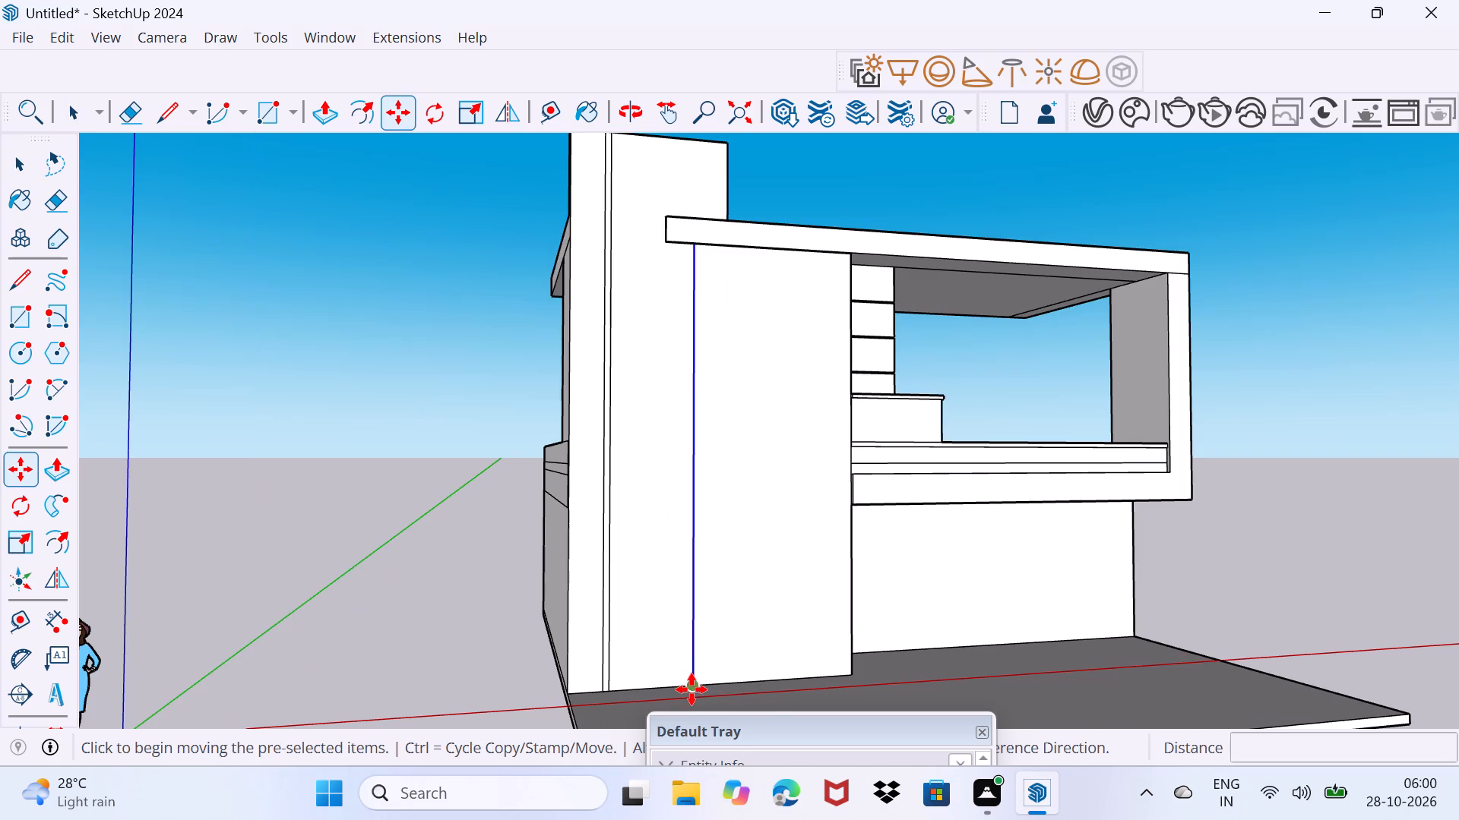
click(692, 690)
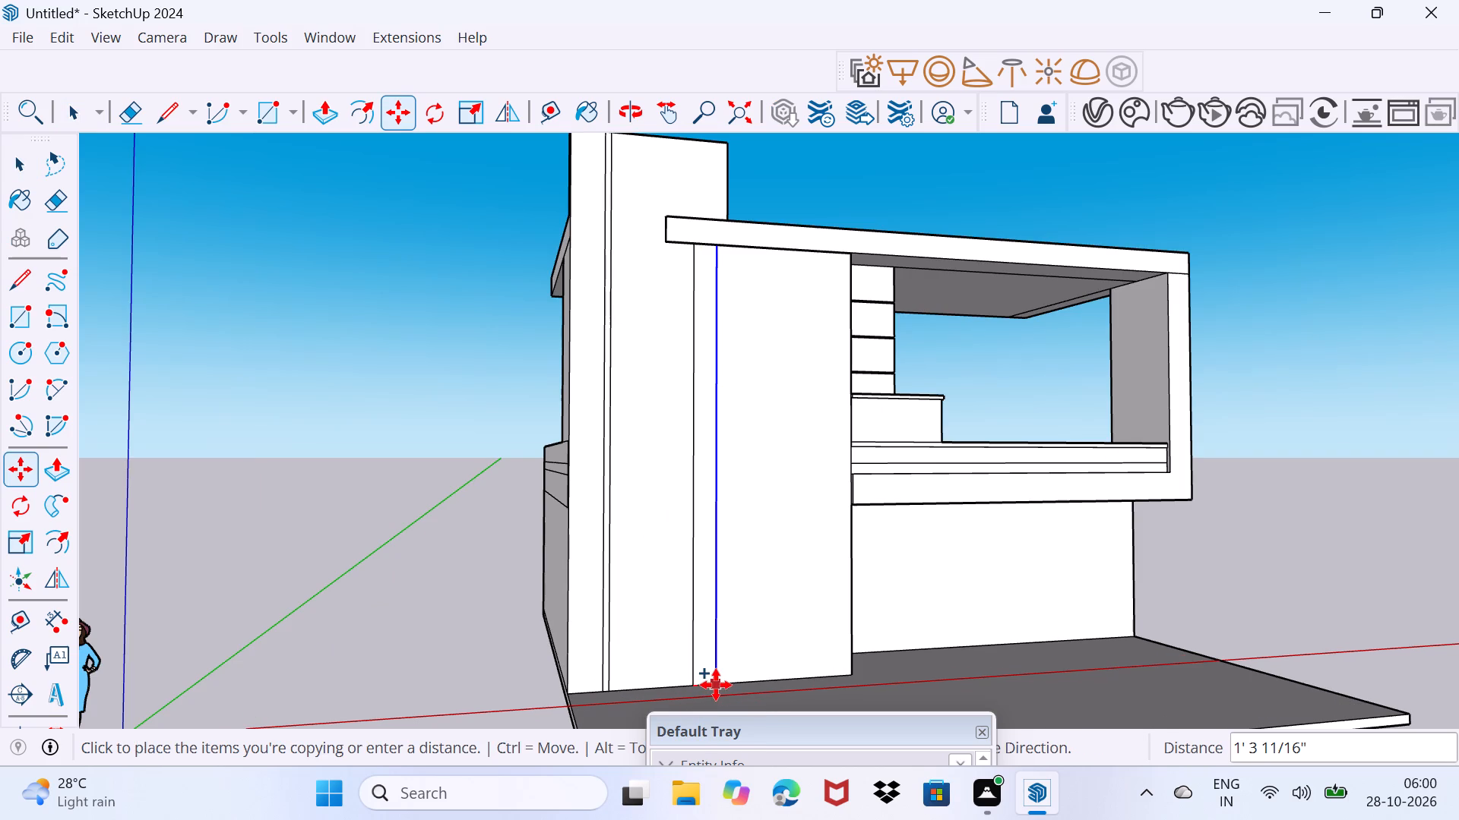
click(719, 685)
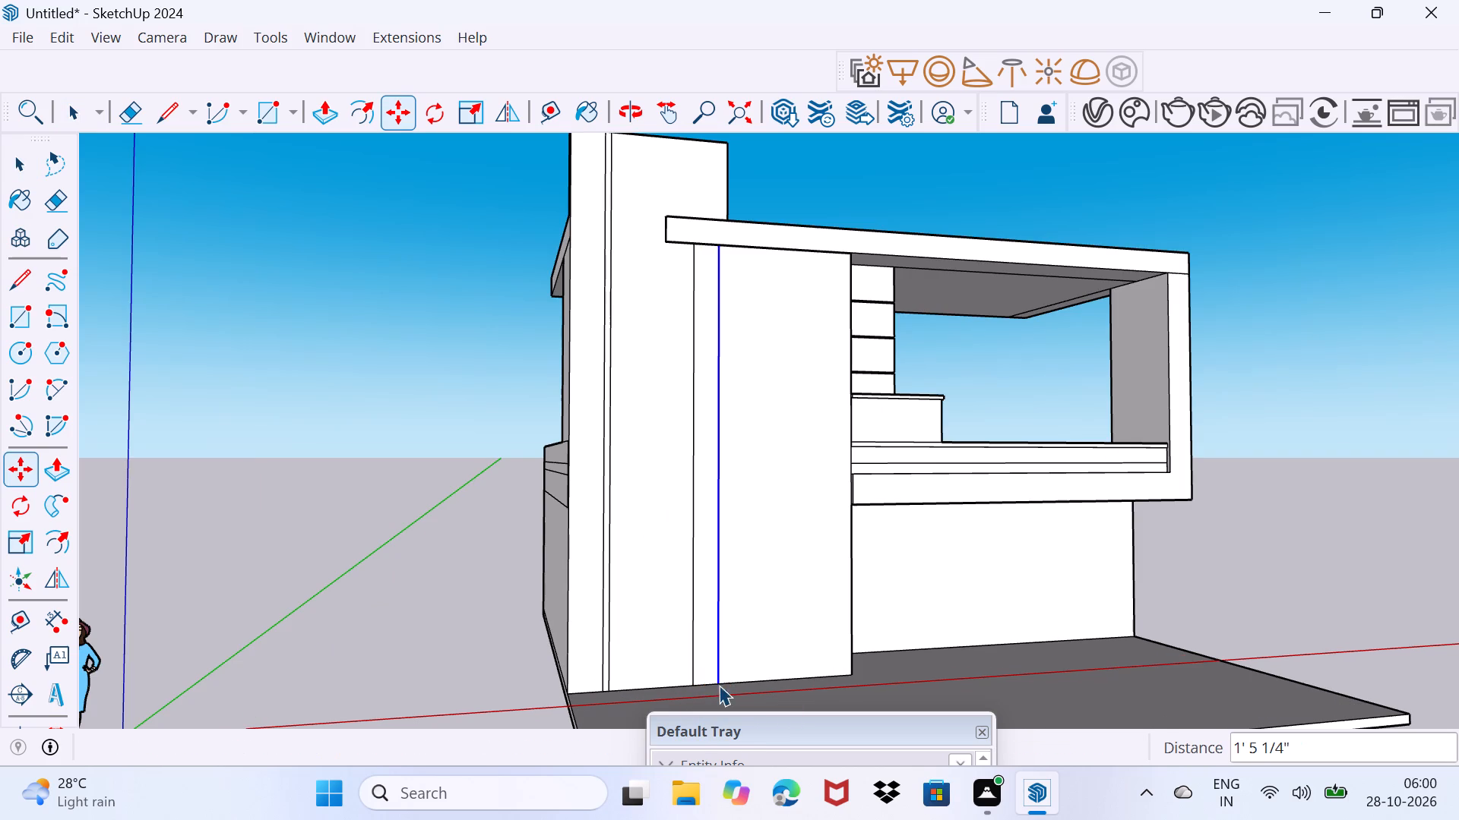
key(space)
Erase the original vertical line under the slab band, keeping its copy.
drag(687, 692, 736, 623)
key(e)
drag(696, 601, 683, 598)
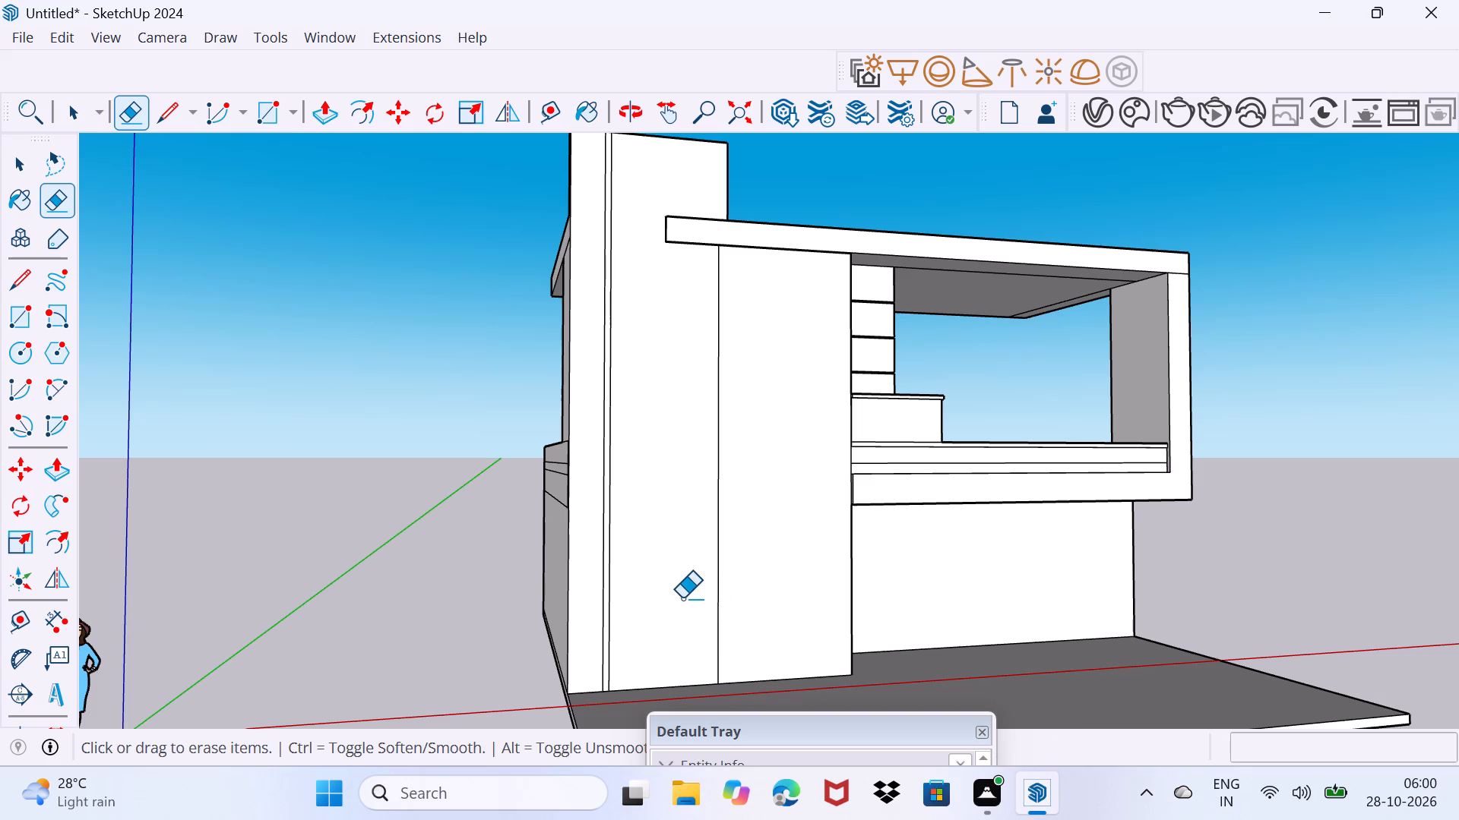
Draw a horizontal line about 8' 1/4" long low on the front face, from the vertical line to the wall's inner edge.
key(l)
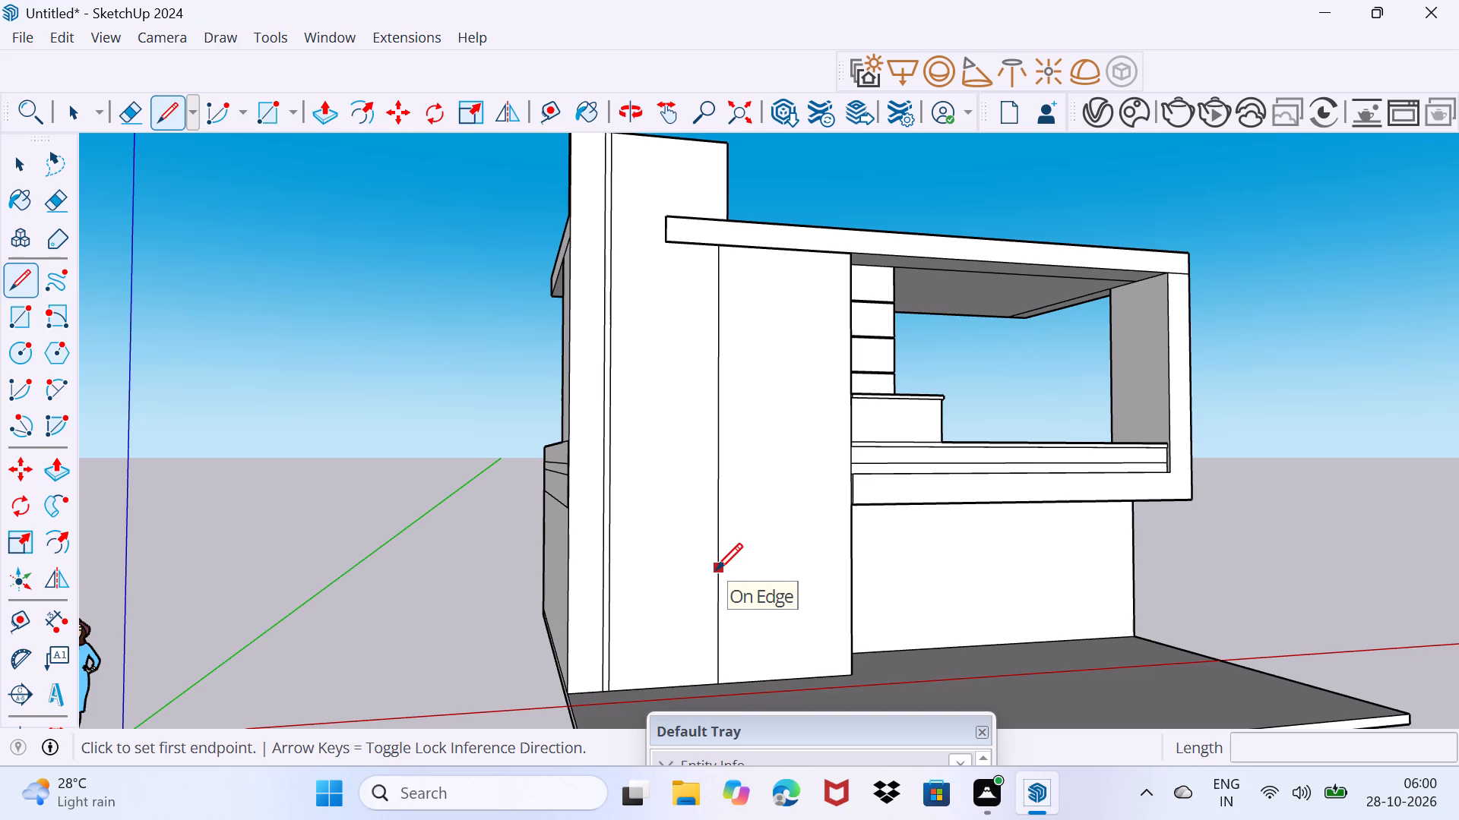
click(716, 569)
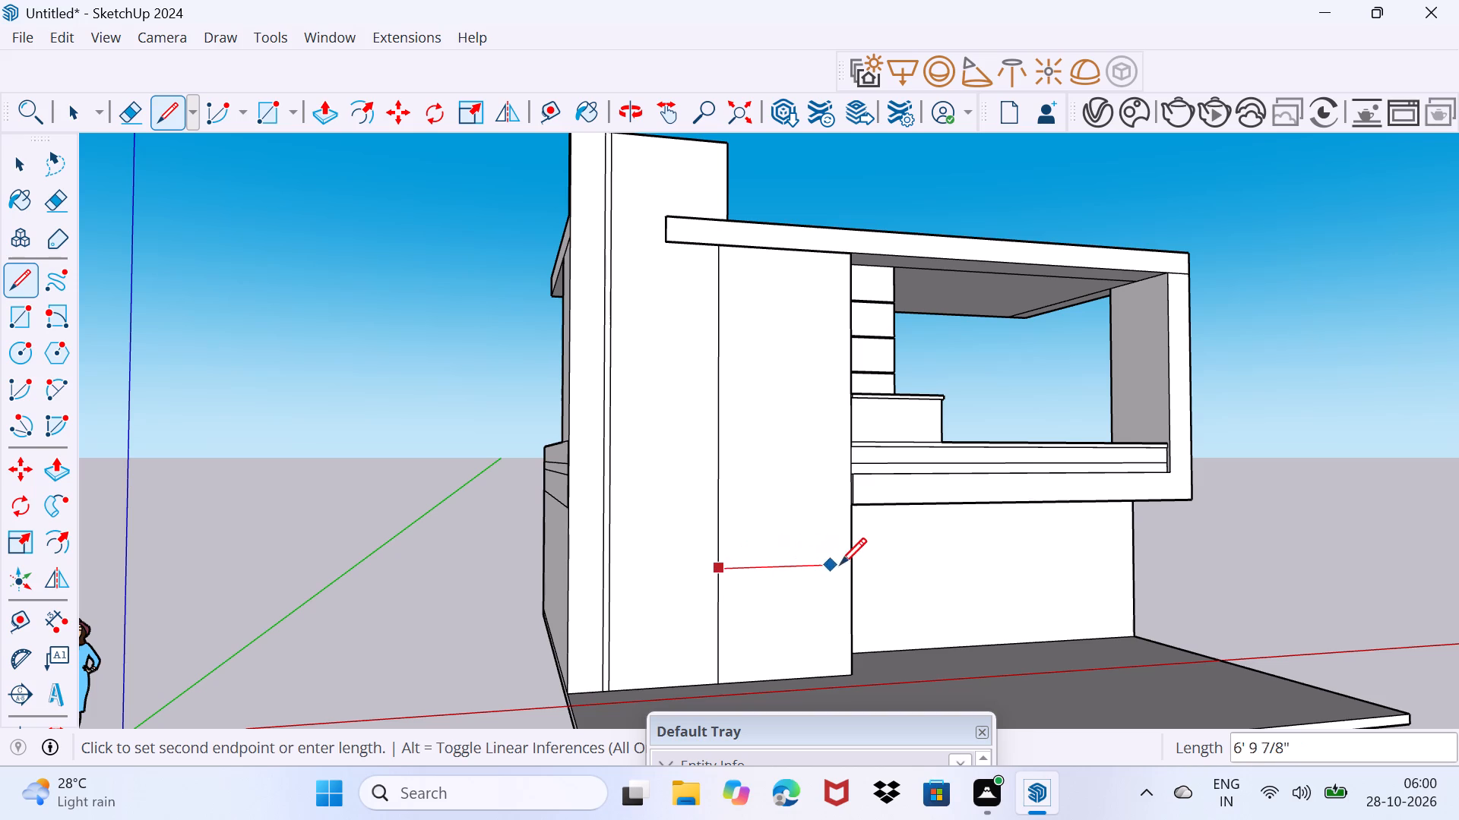
click(853, 564)
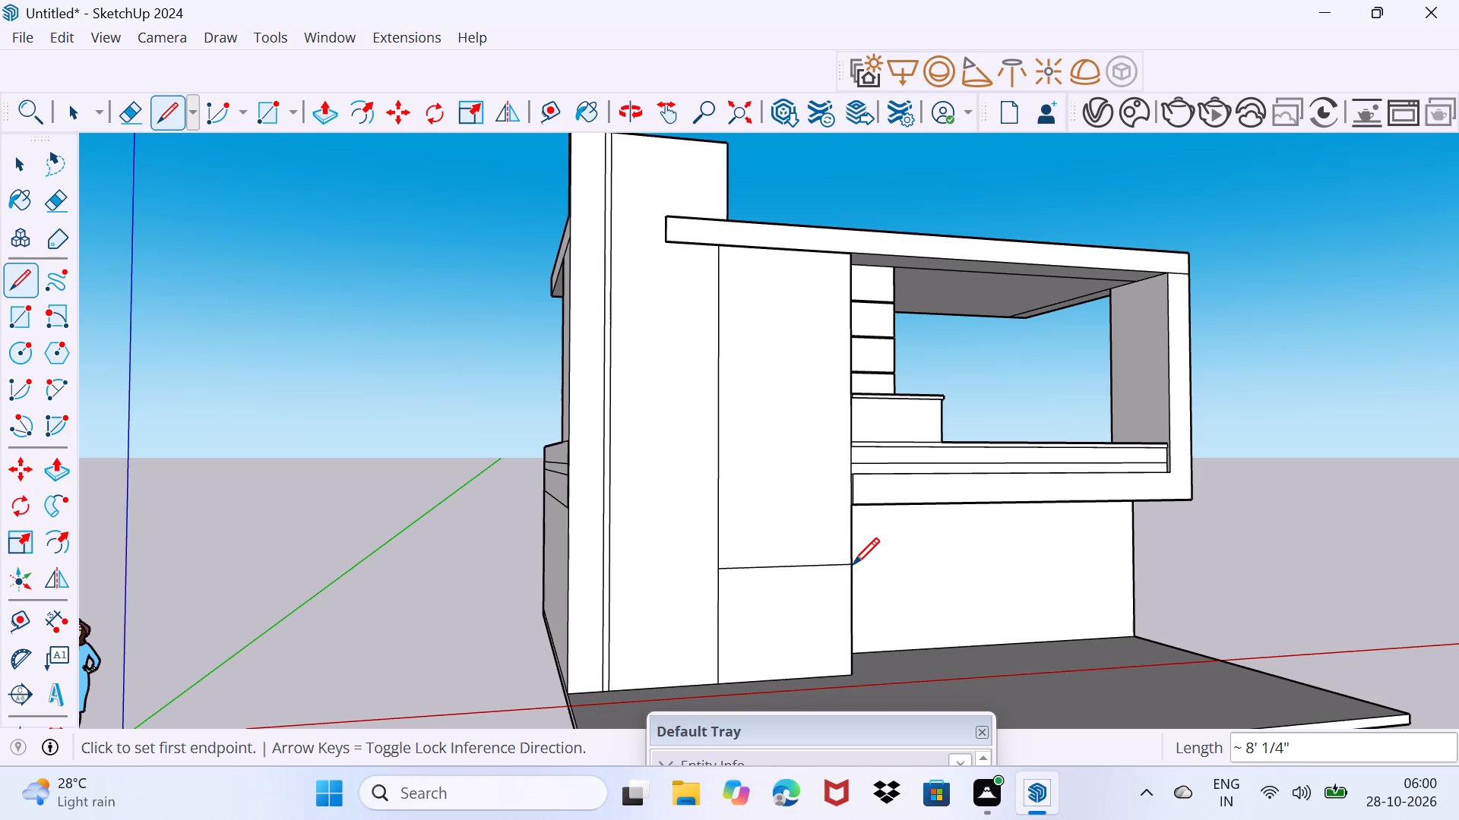
key(space)
Erase the segment of the vertical line below the new horizontal line.
text(e)
click(723, 622)
click(721, 622)
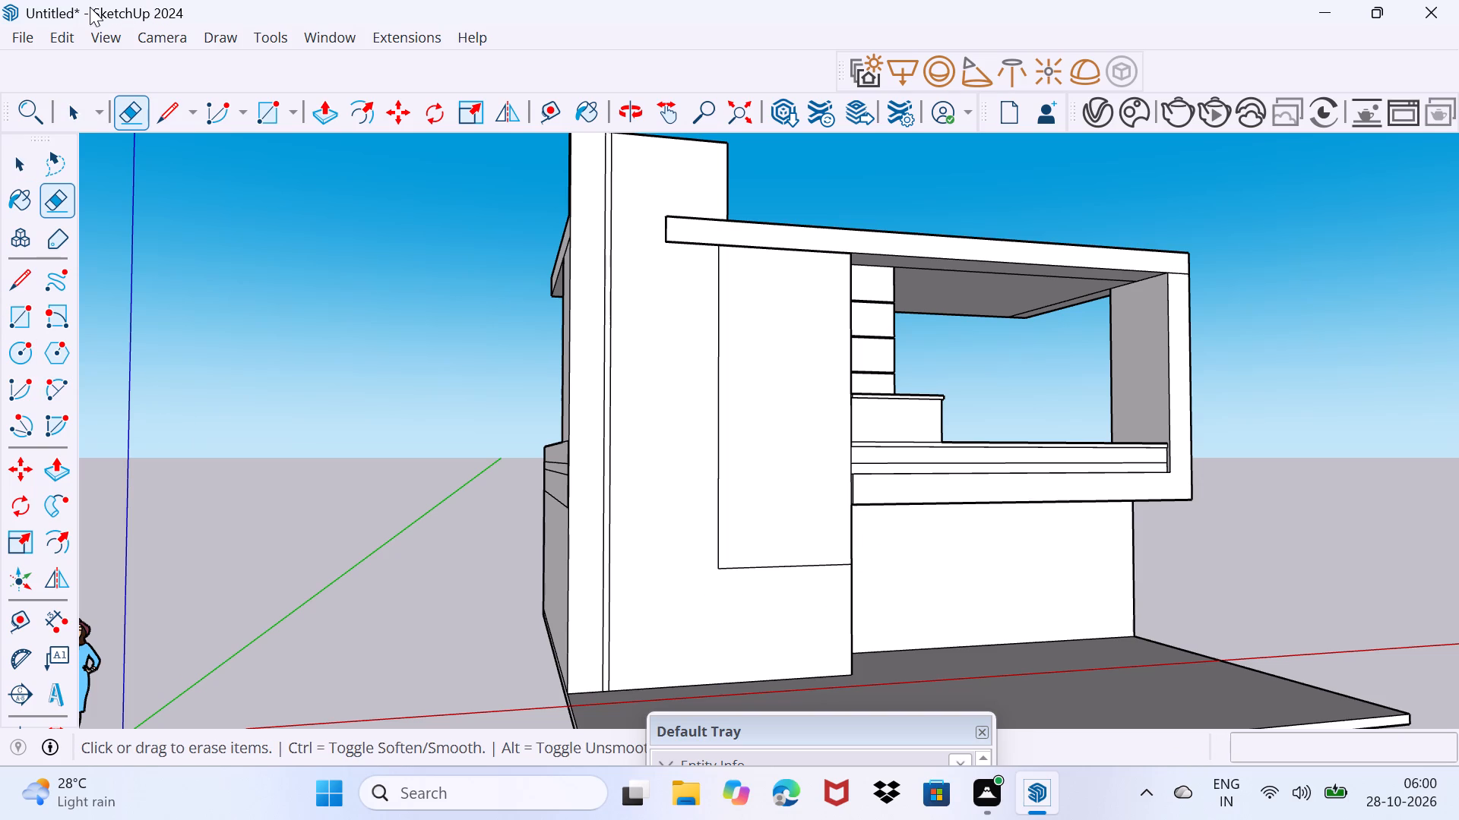
Draw a horizontal line about 6' 1 3/16" long just below the slab band, from the line pair to the panel's vertical line.
key(l)
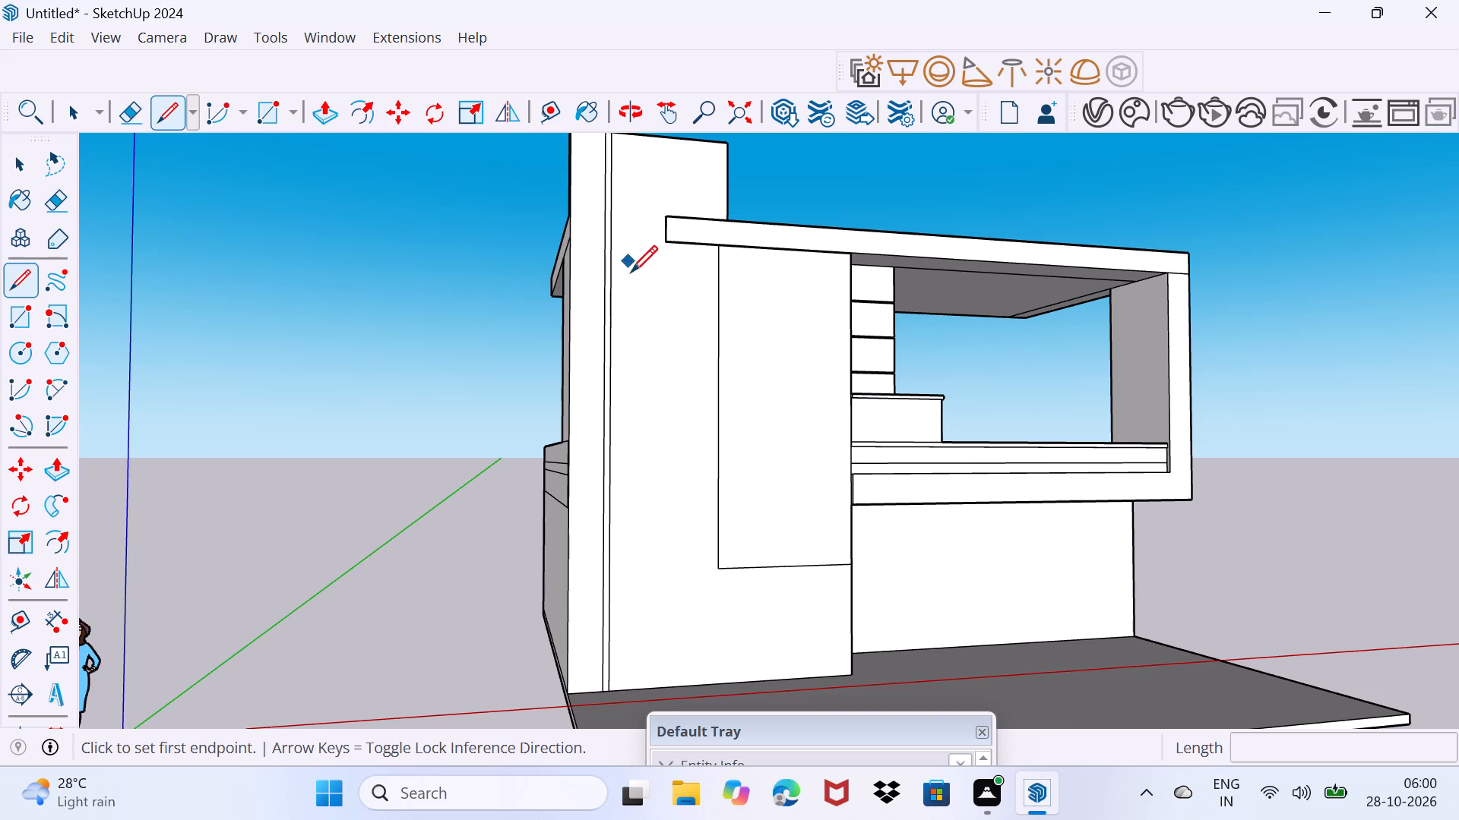
click(615, 289)
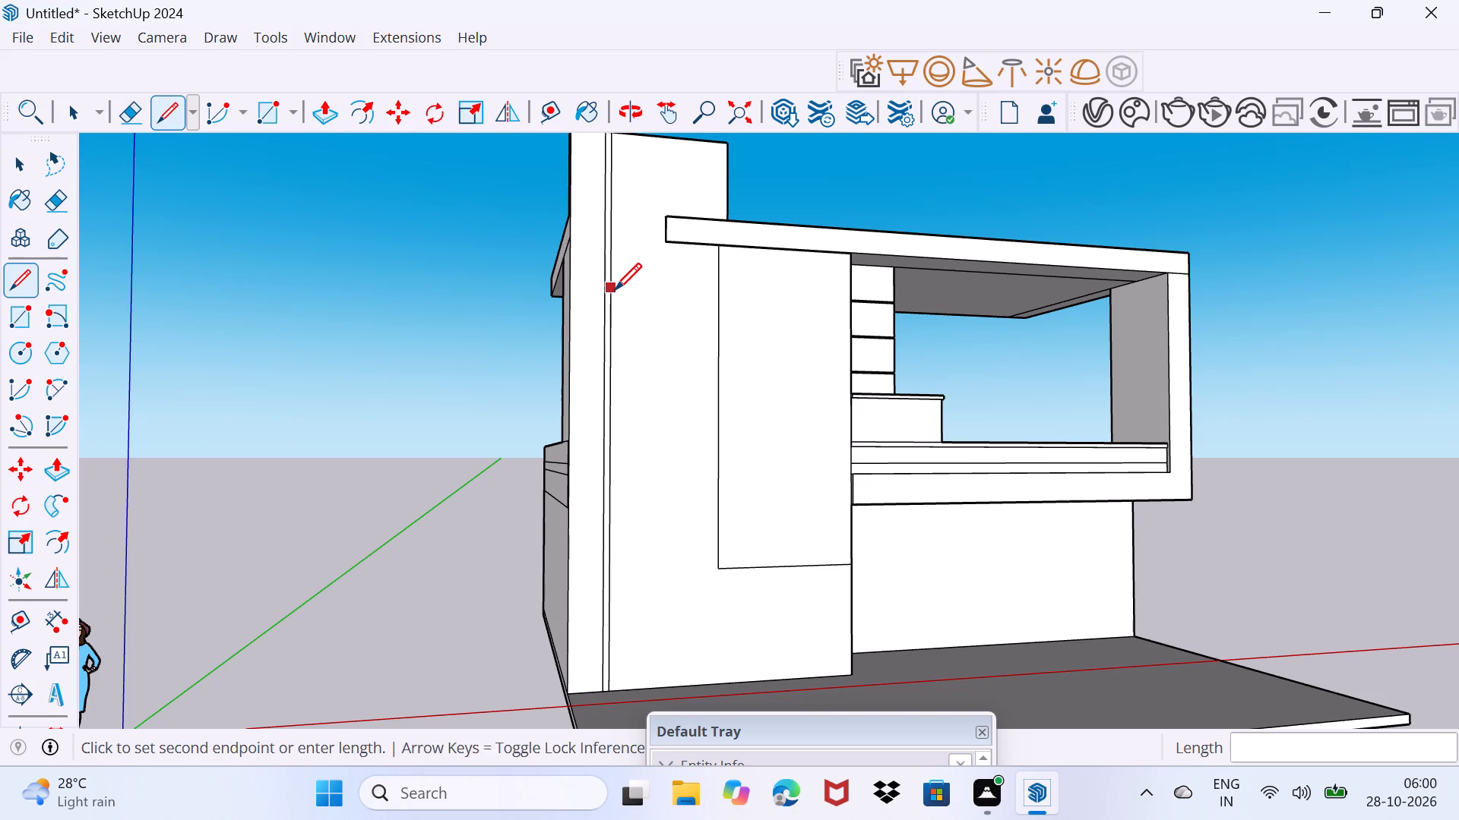
click(715, 292)
key(space)
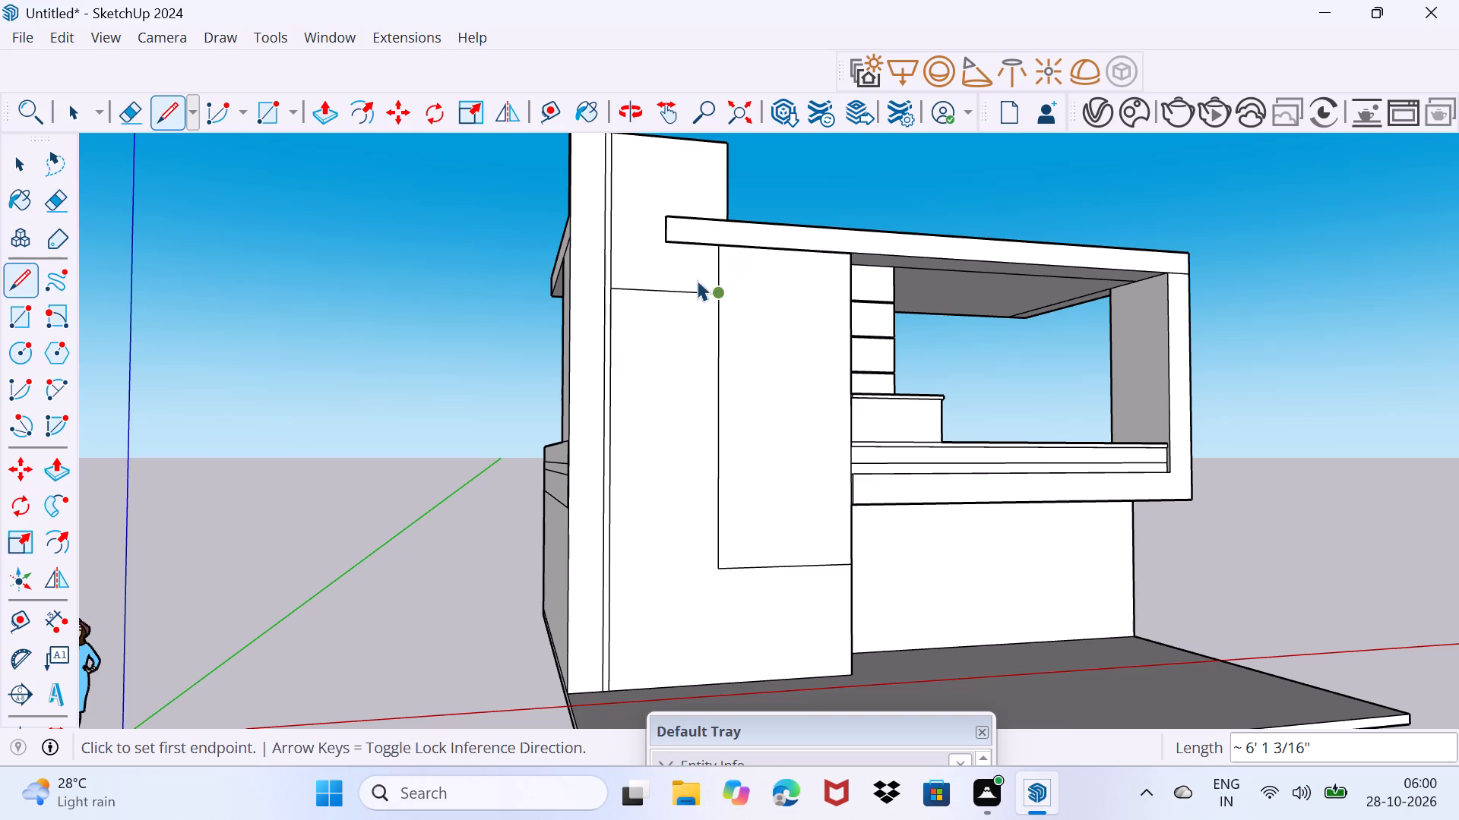
Copy the horizontal line under the slab band downward into three line pairs, 4" within each pair, with gaps of about 1' 4 1/2" and 1' 2 9/16".
click(668, 289)
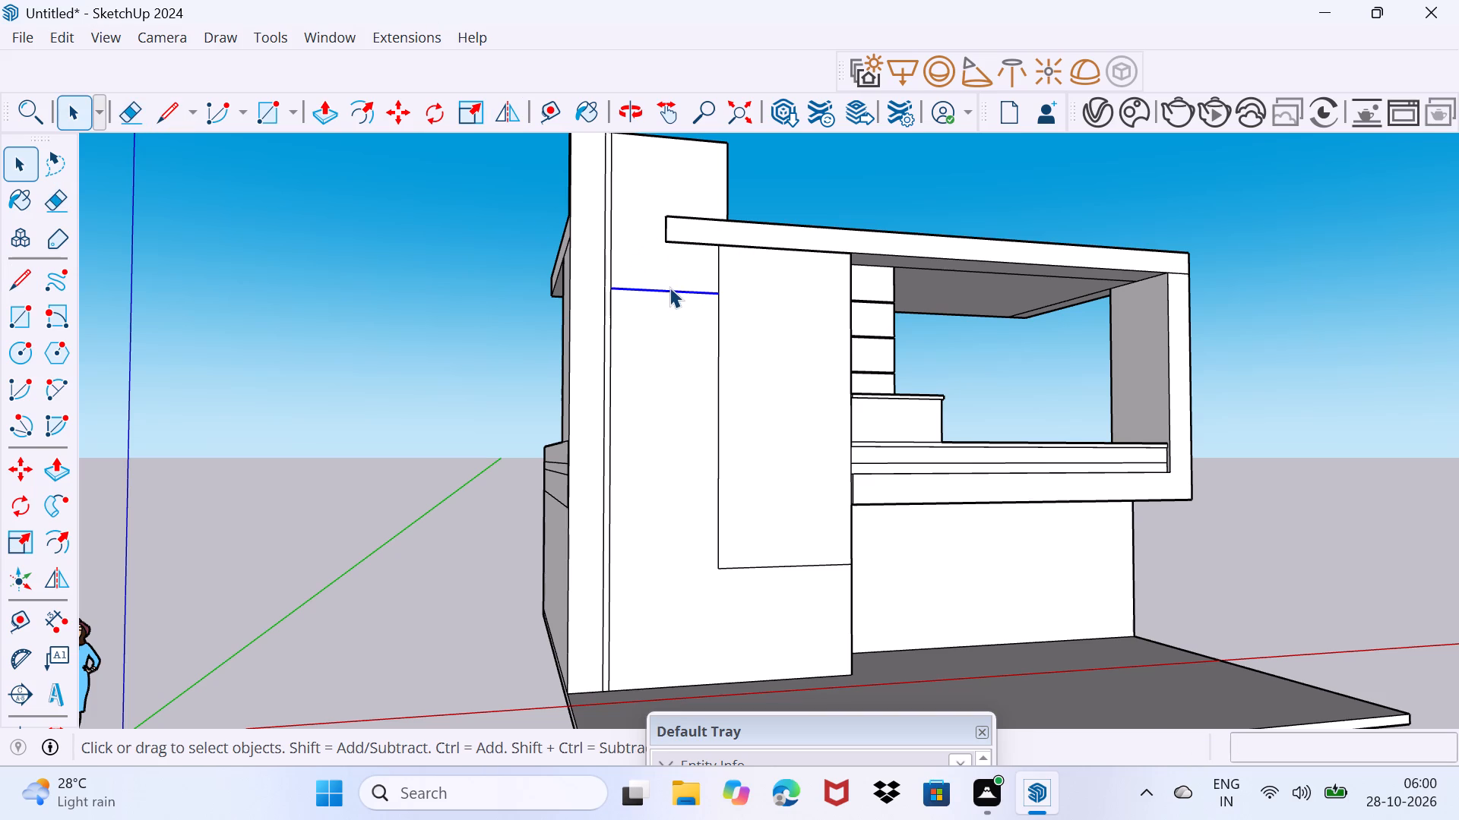
key(m)
click(723, 293)
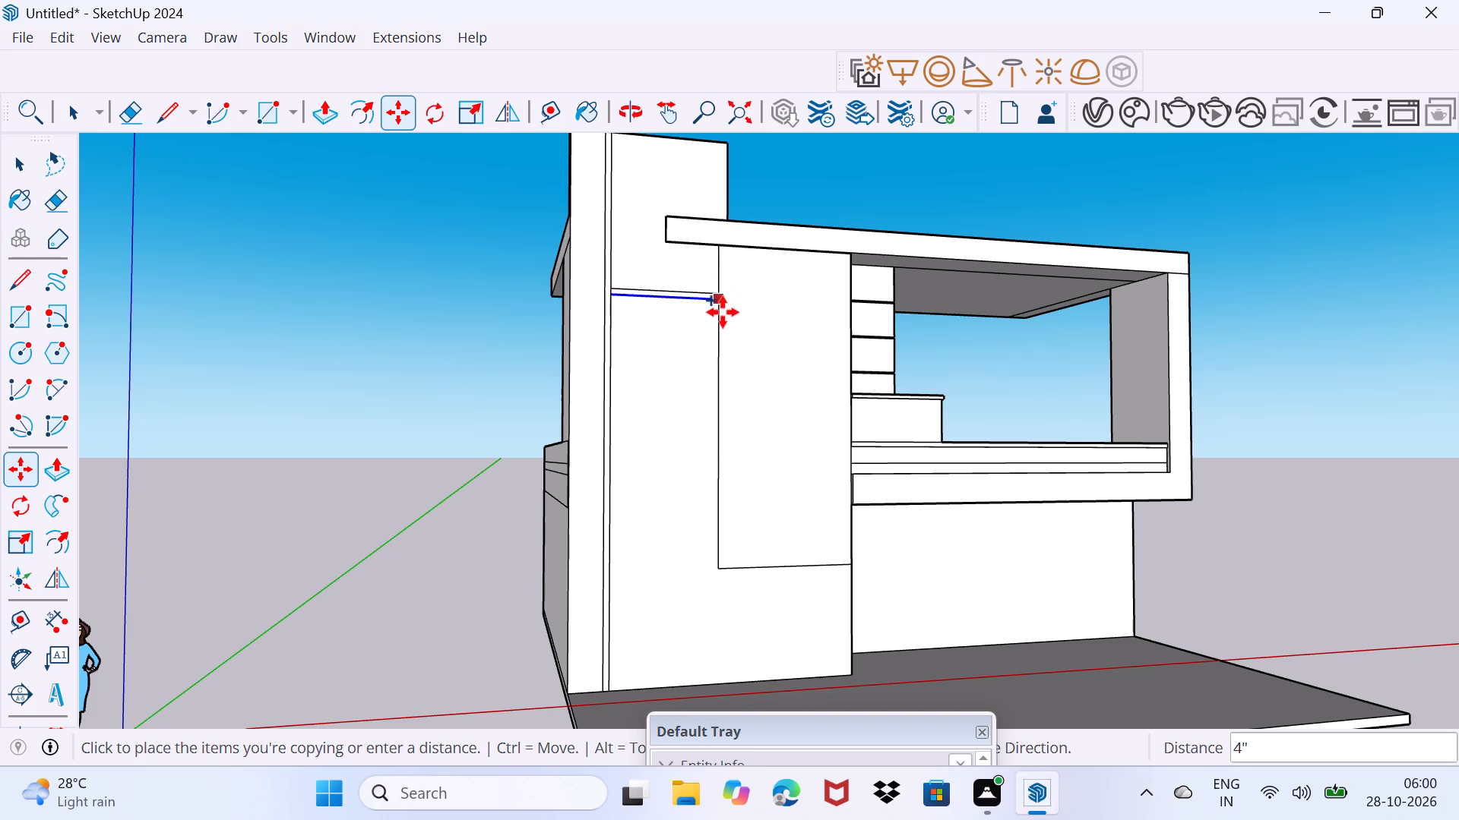
scroll(717, 305, up, 7)
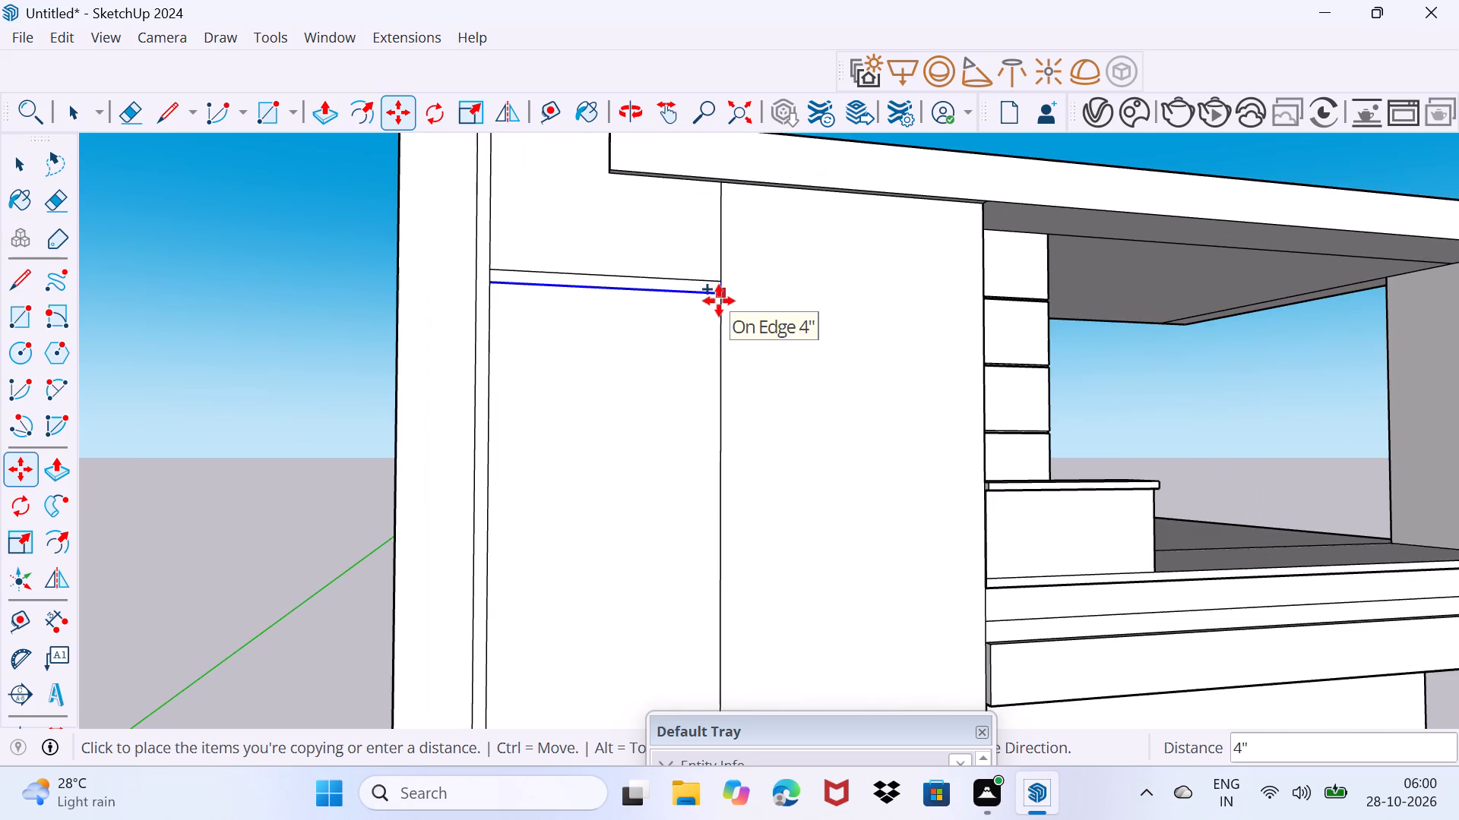
click(719, 301)
click(724, 295)
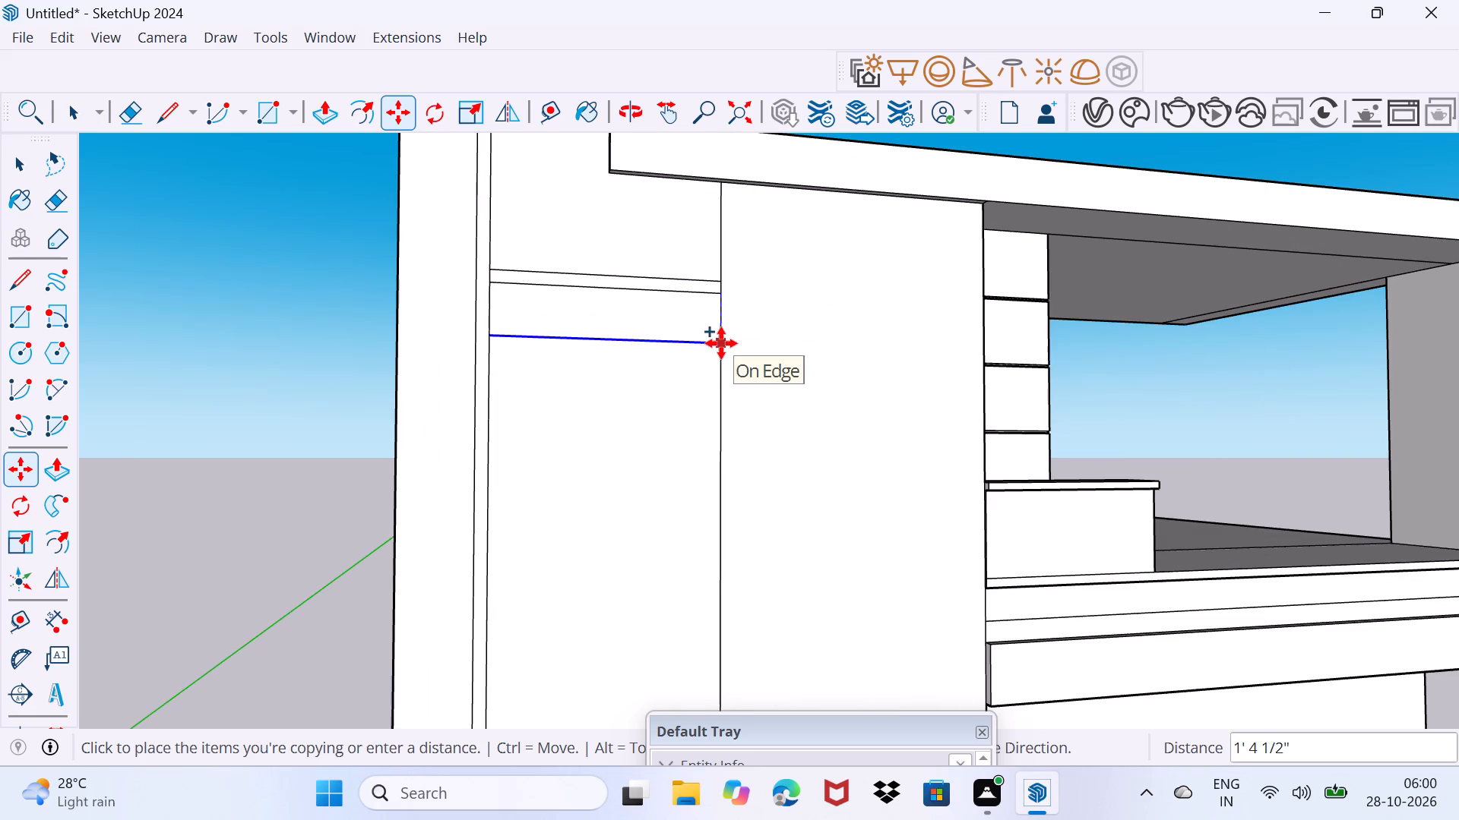
click(721, 343)
click(723, 342)
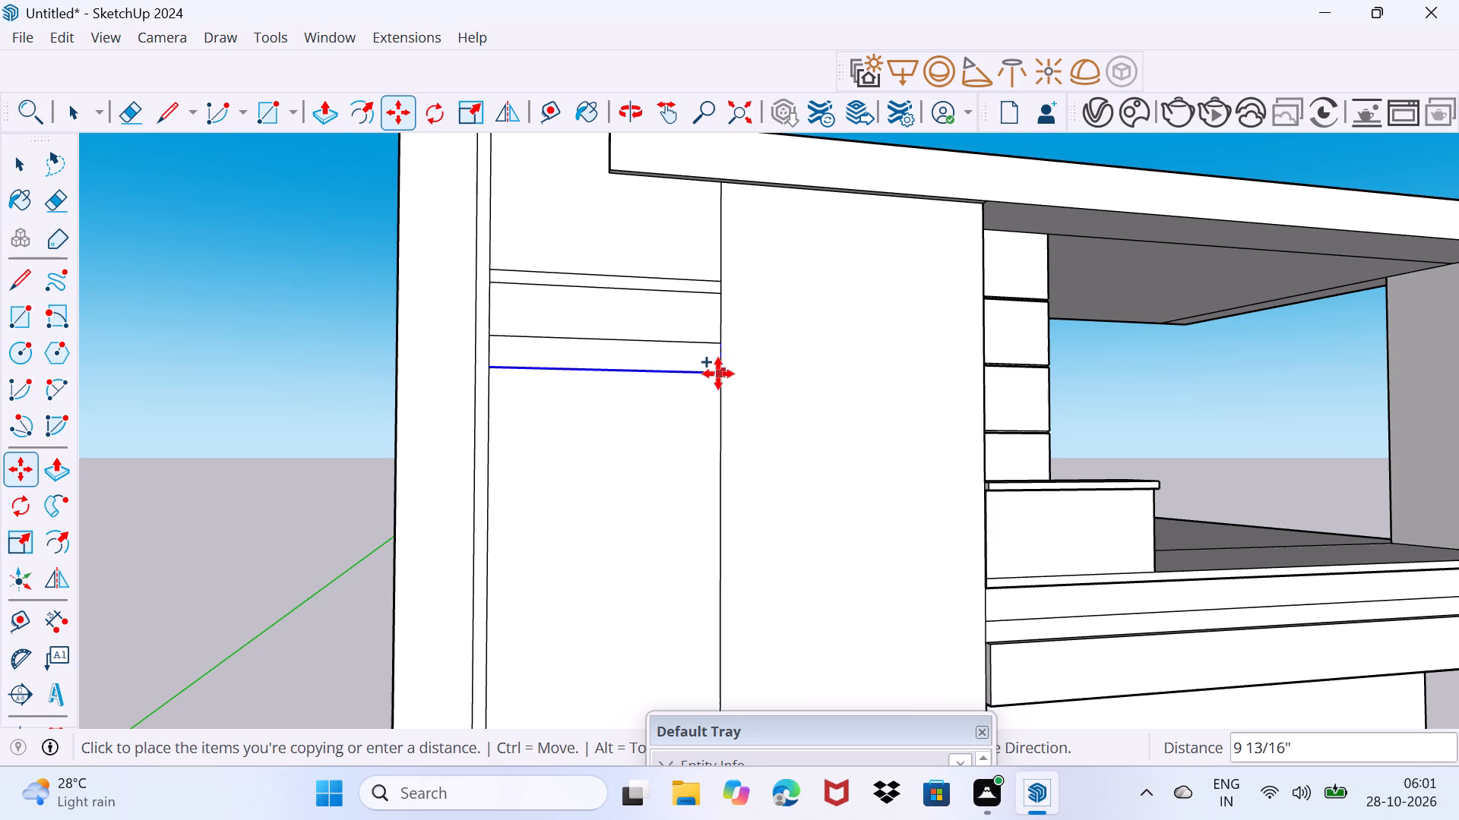
click(718, 367)
click(722, 357)
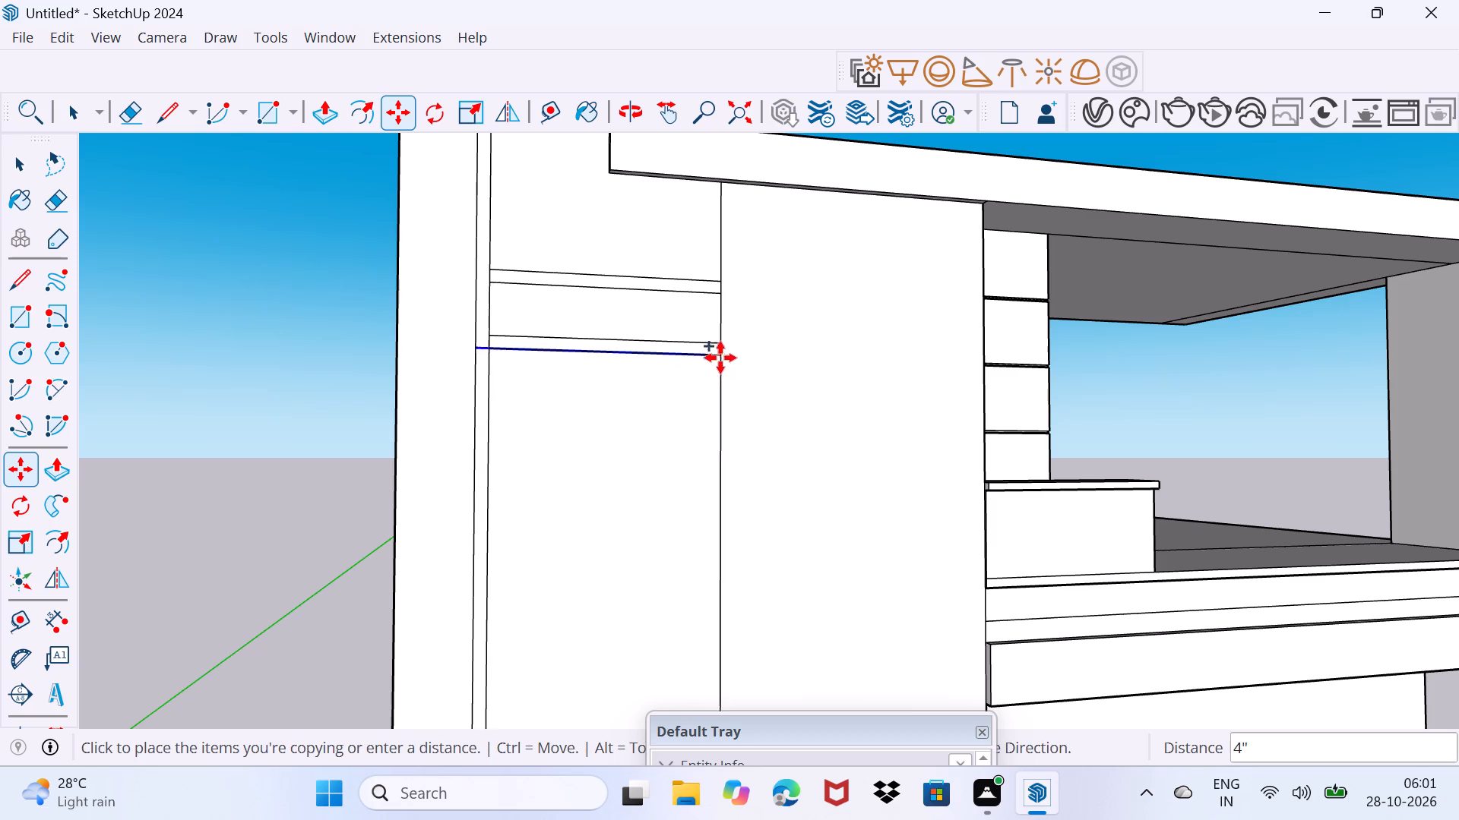
click(717, 399)
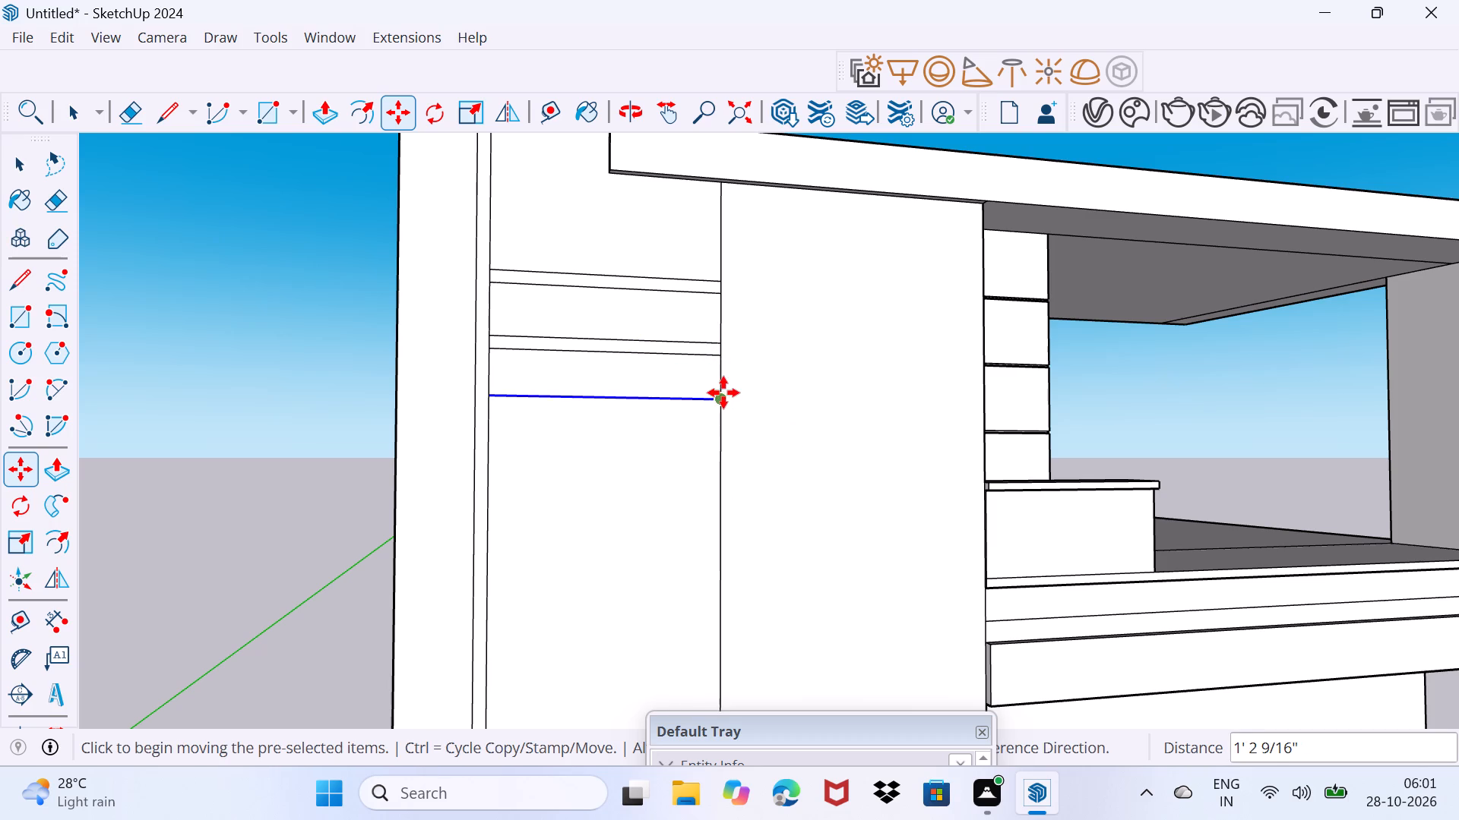
click(722, 396)
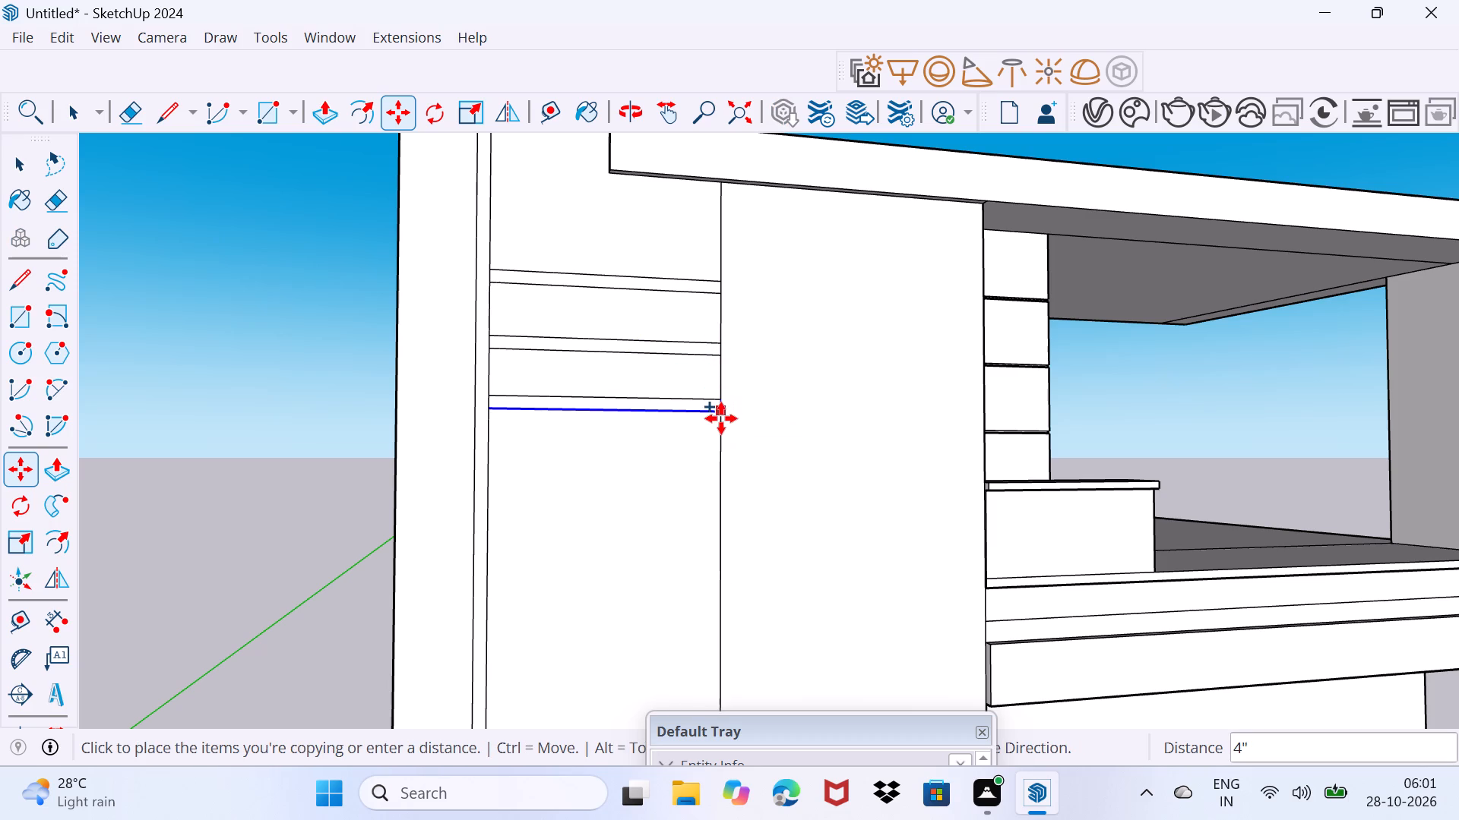
click(721, 418)
Copy the lowest horizontal line roughly 7' further down the panel, and copy that line 4" below to form a pair.
click(720, 414)
scroll(709, 461, down, 8)
shift+middle_drag(708, 465, 698, 385)
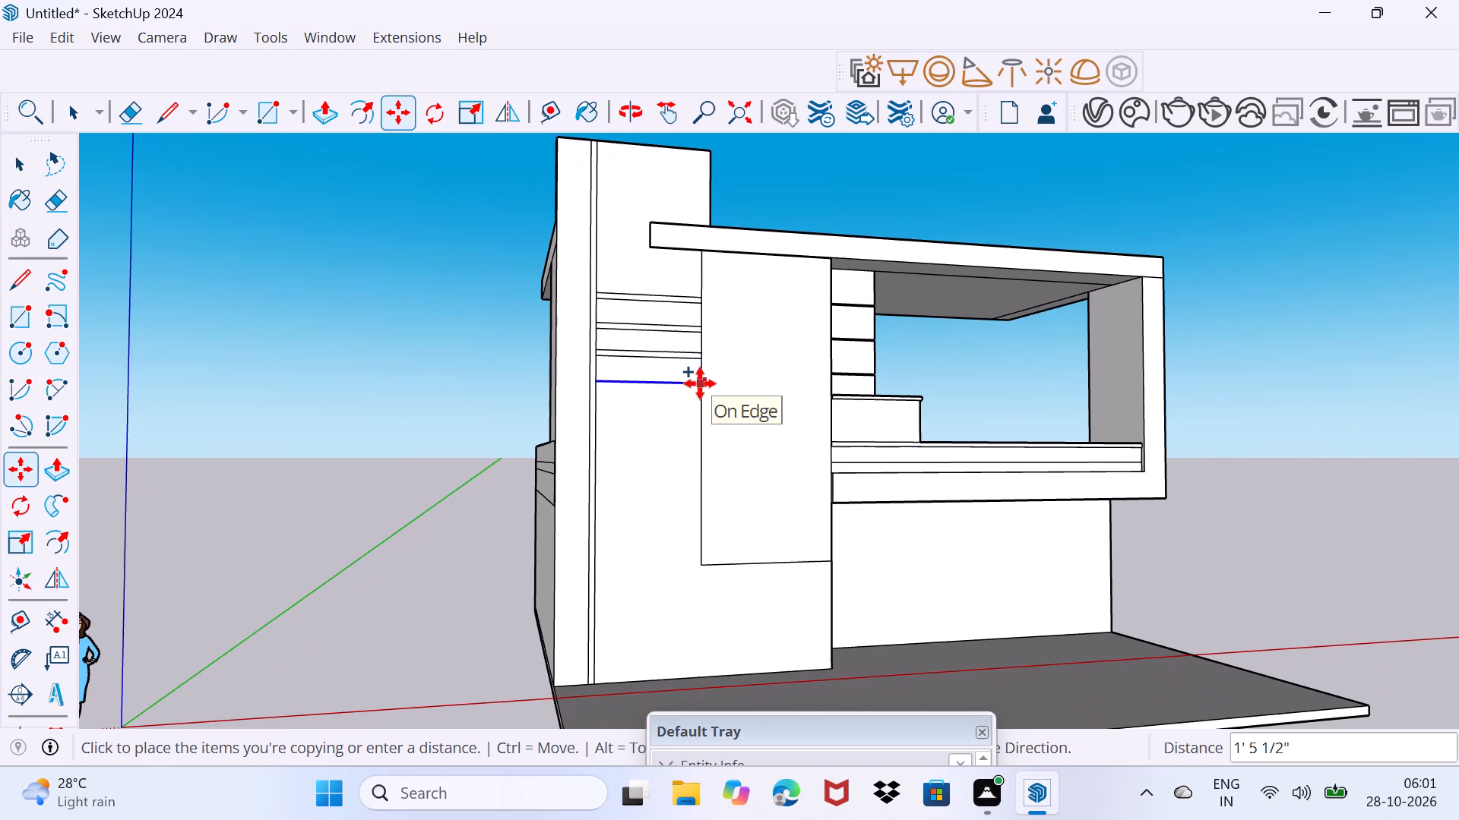
click(692, 485)
click(706, 485)
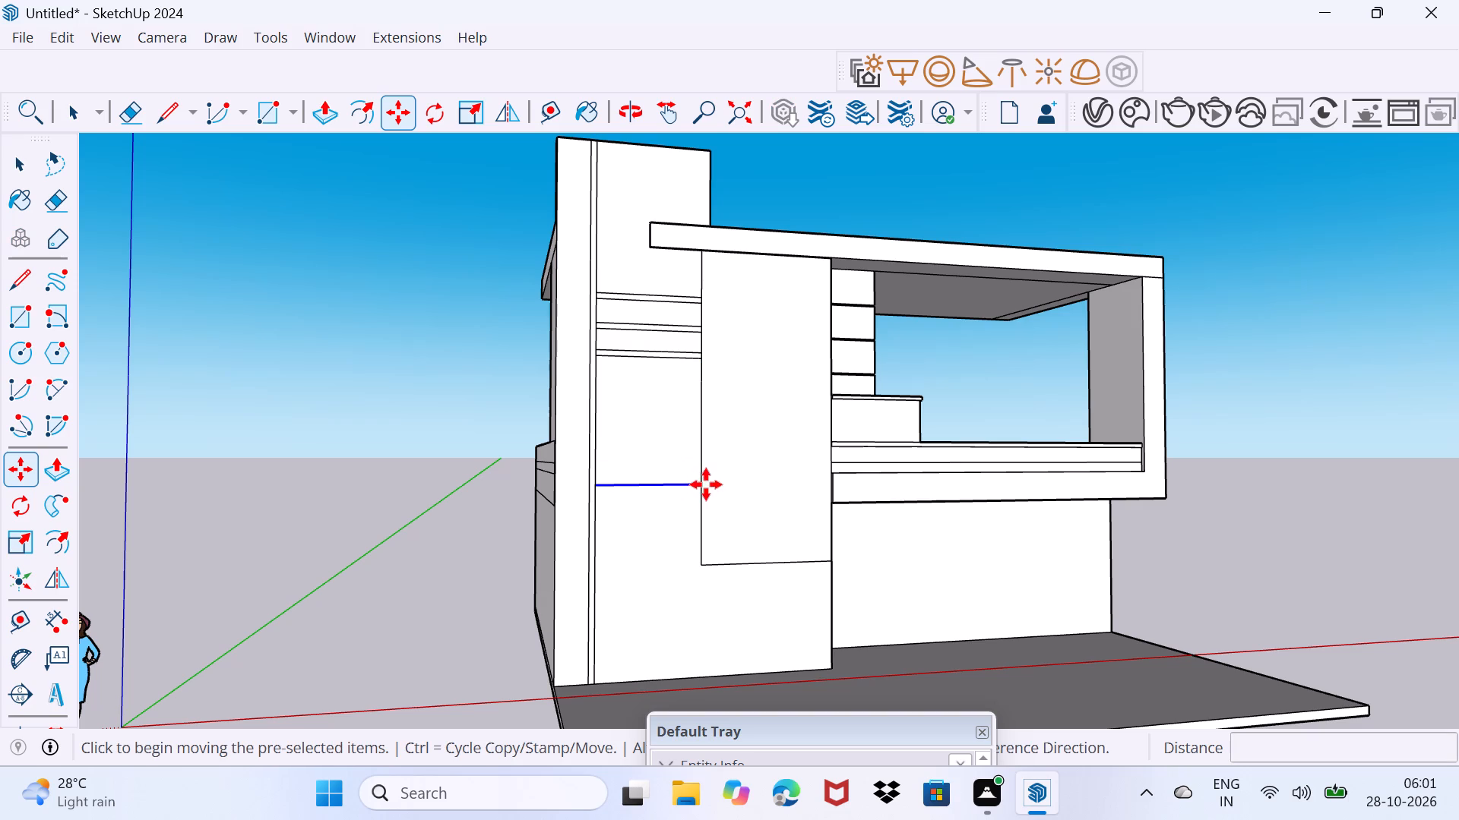
click(701, 501)
Add two more 4" line pairs below the lower pair by copying, spaced about 9 7/8" and 10 11/16" apart.
click(703, 493)
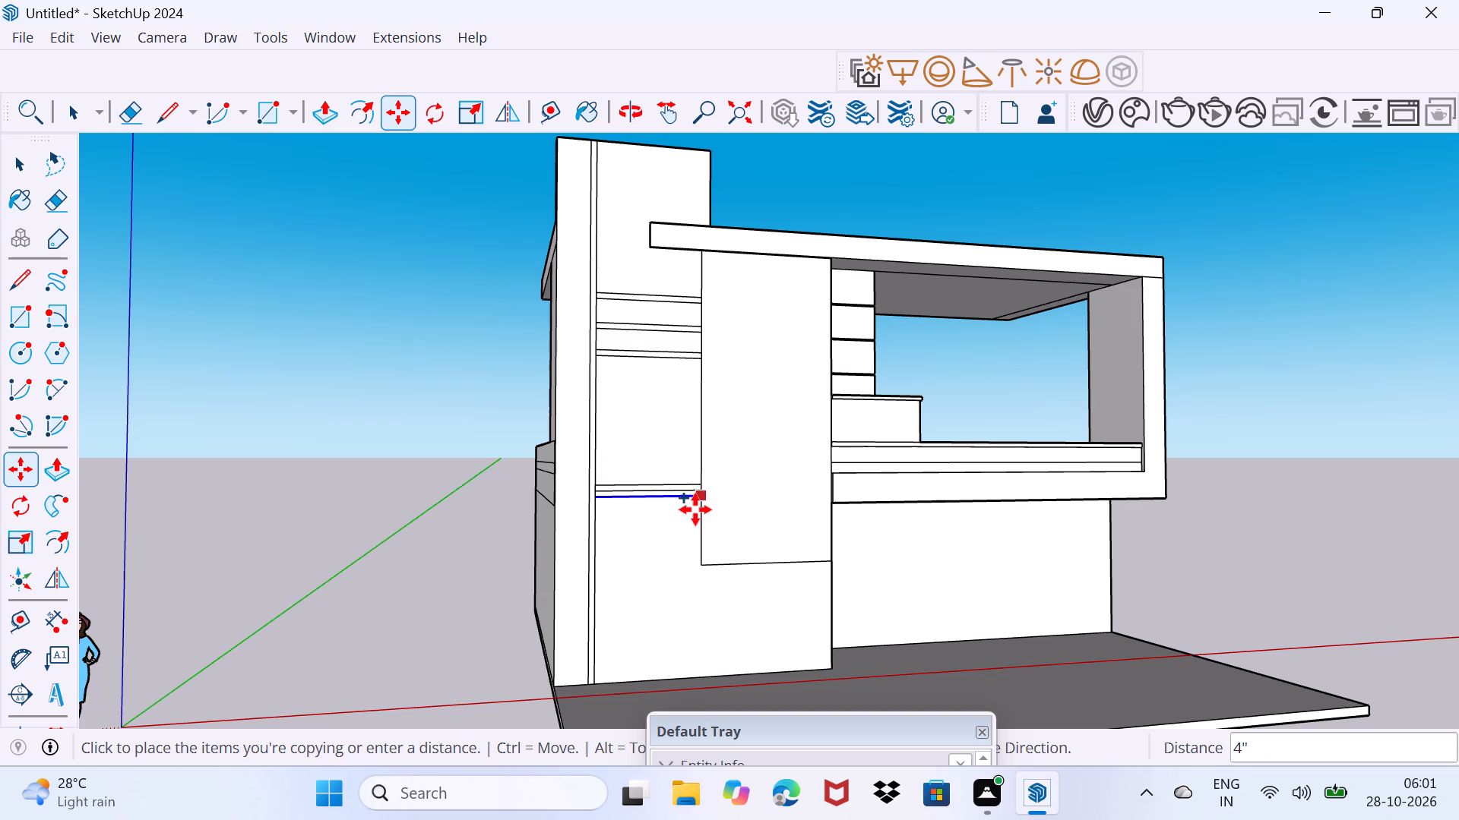
scroll(695, 509, up, 8)
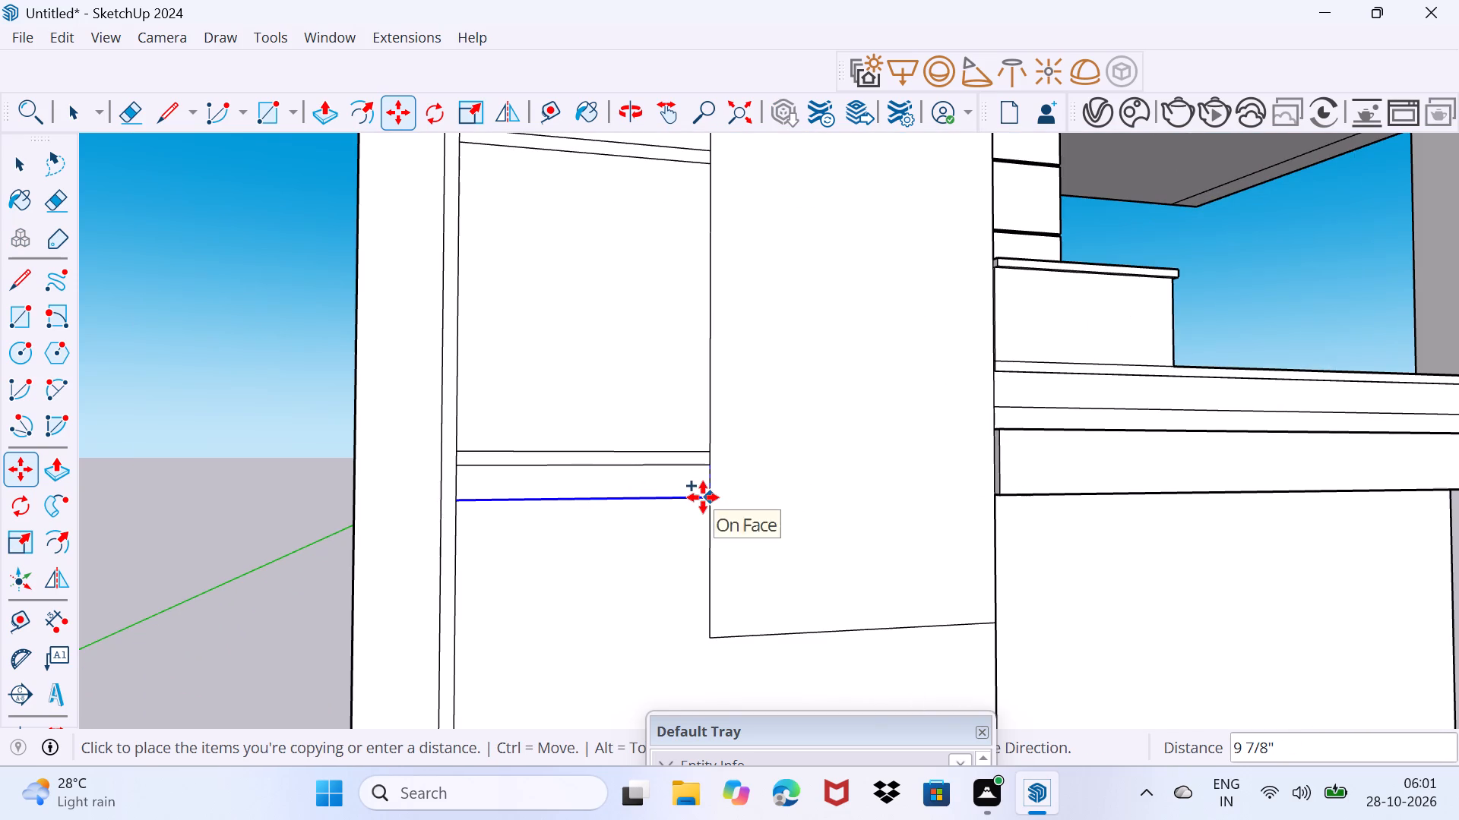
click(703, 497)
click(706, 497)
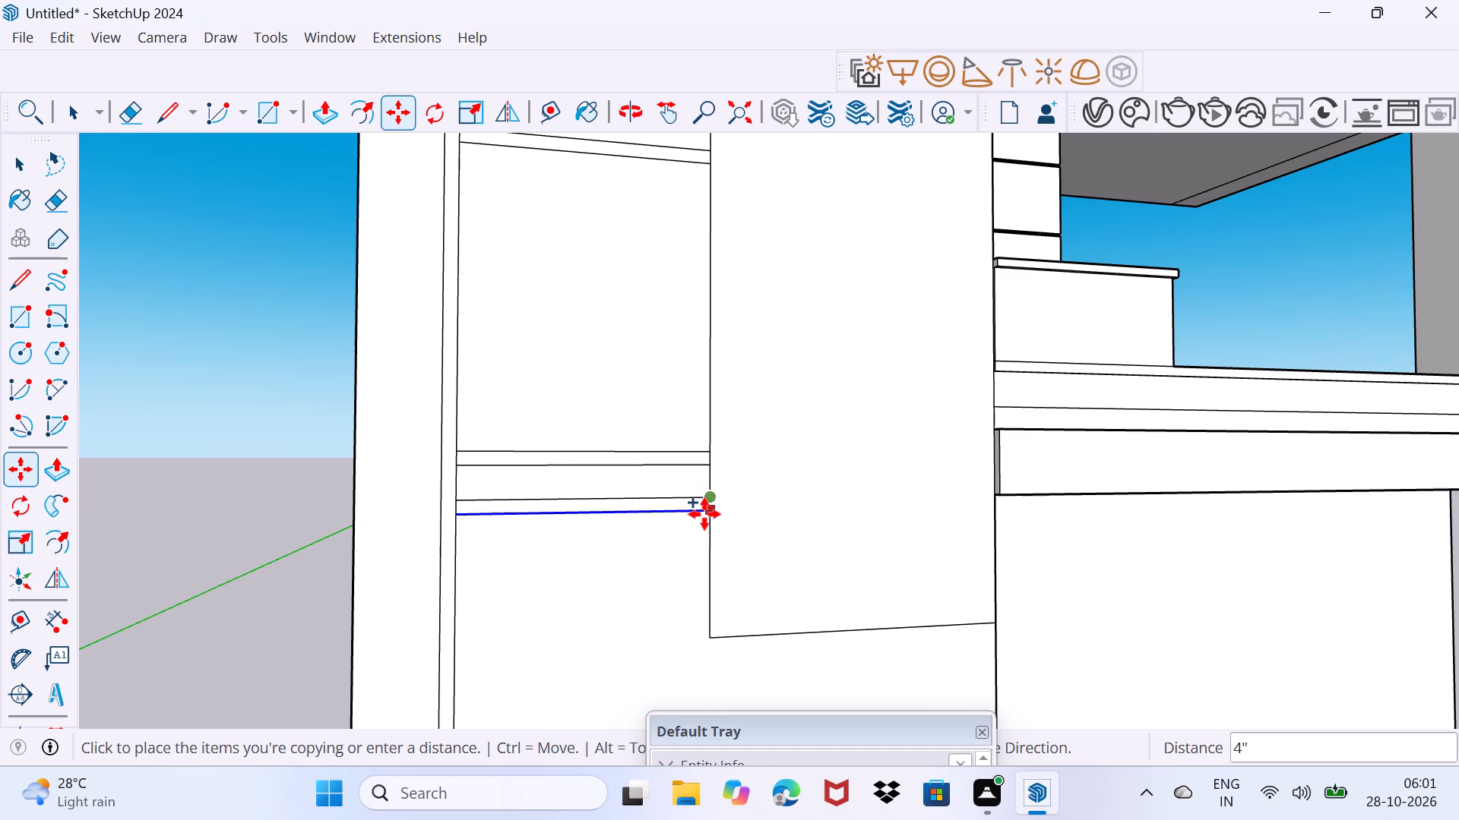
click(704, 514)
click(707, 510)
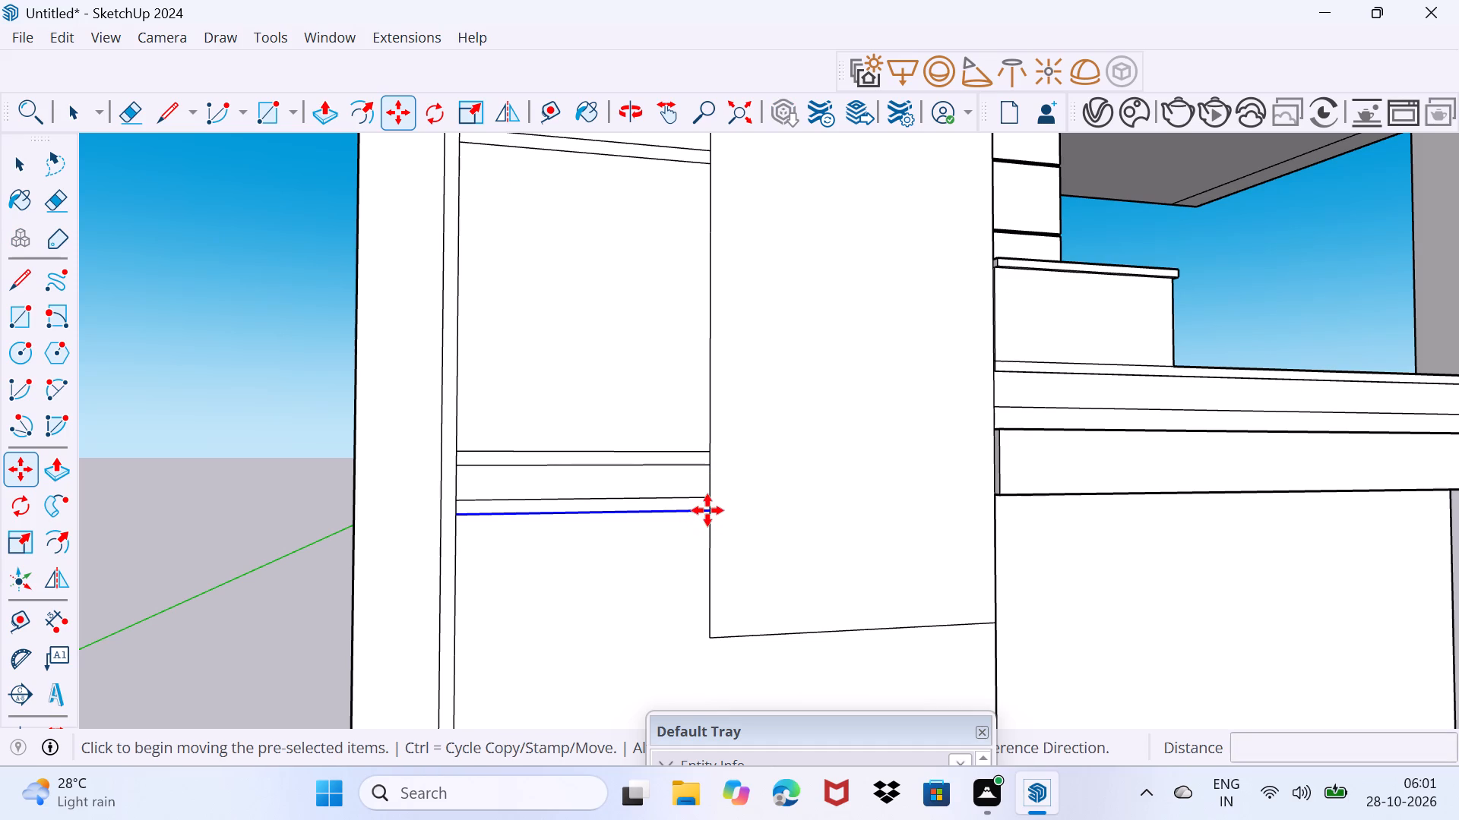
click(705, 547)
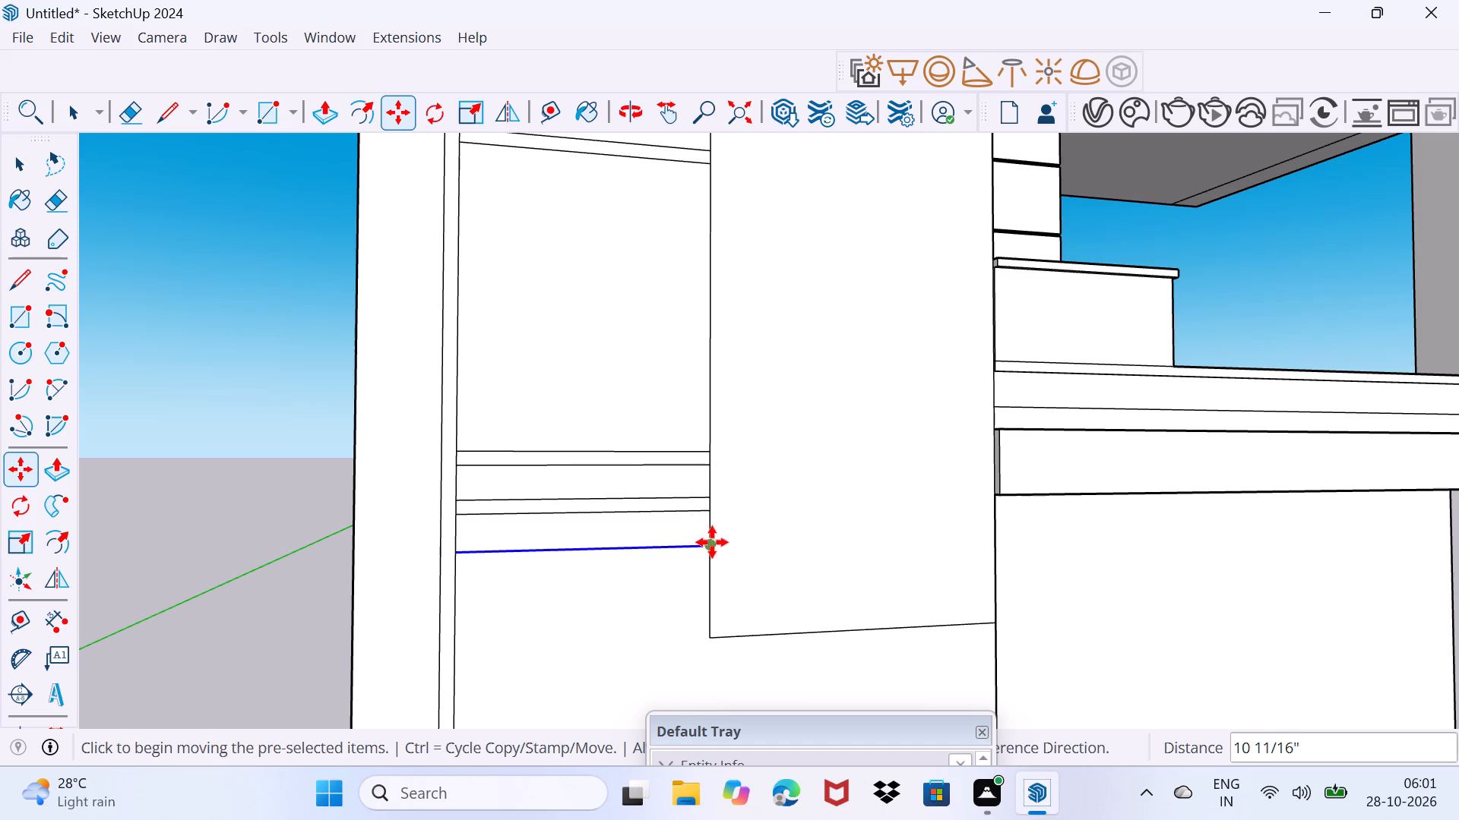
click(712, 542)
click(709, 572)
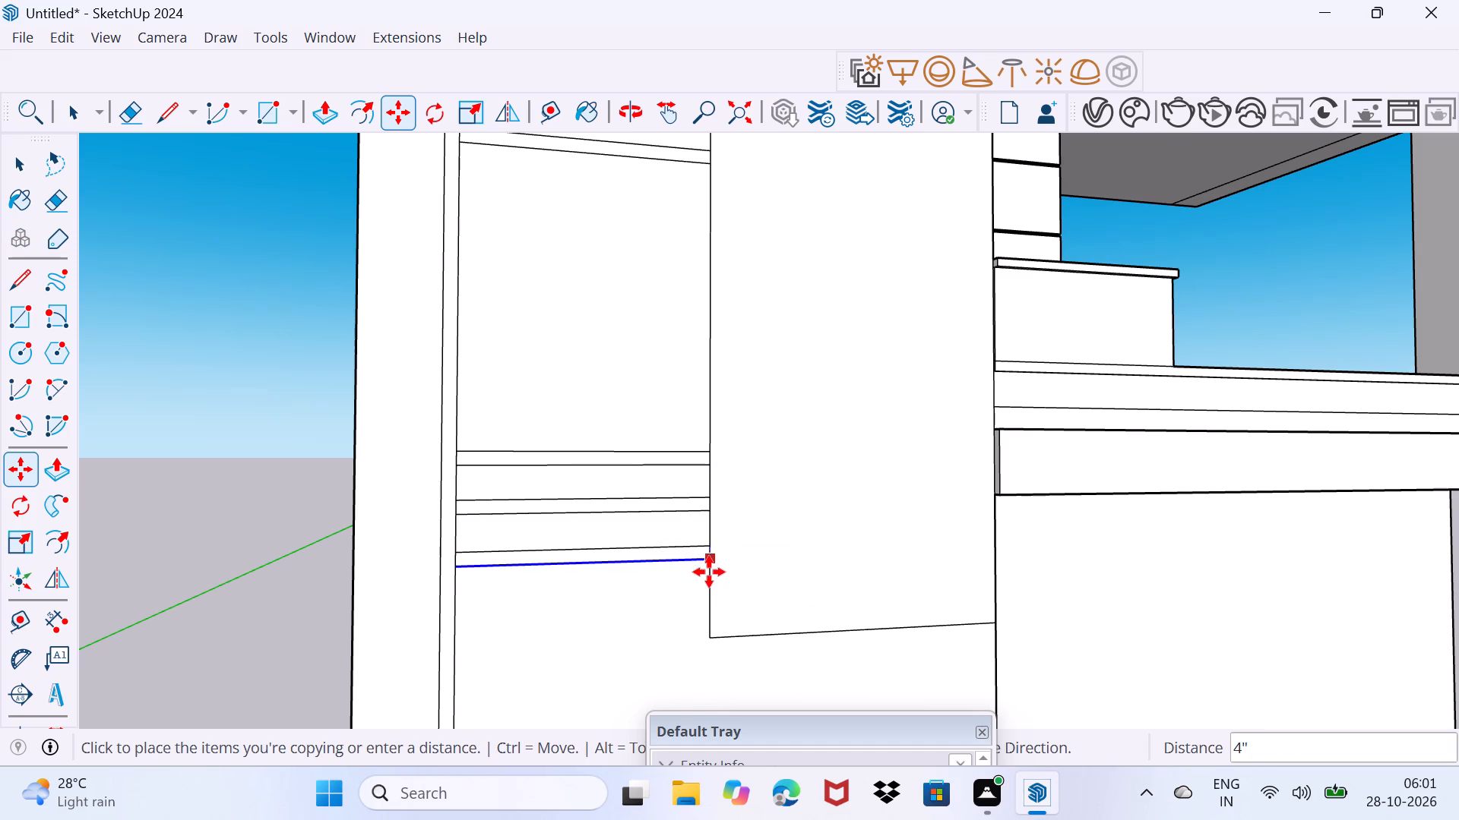
key(space)
key(space)
drag(598, 525, 653, 446)
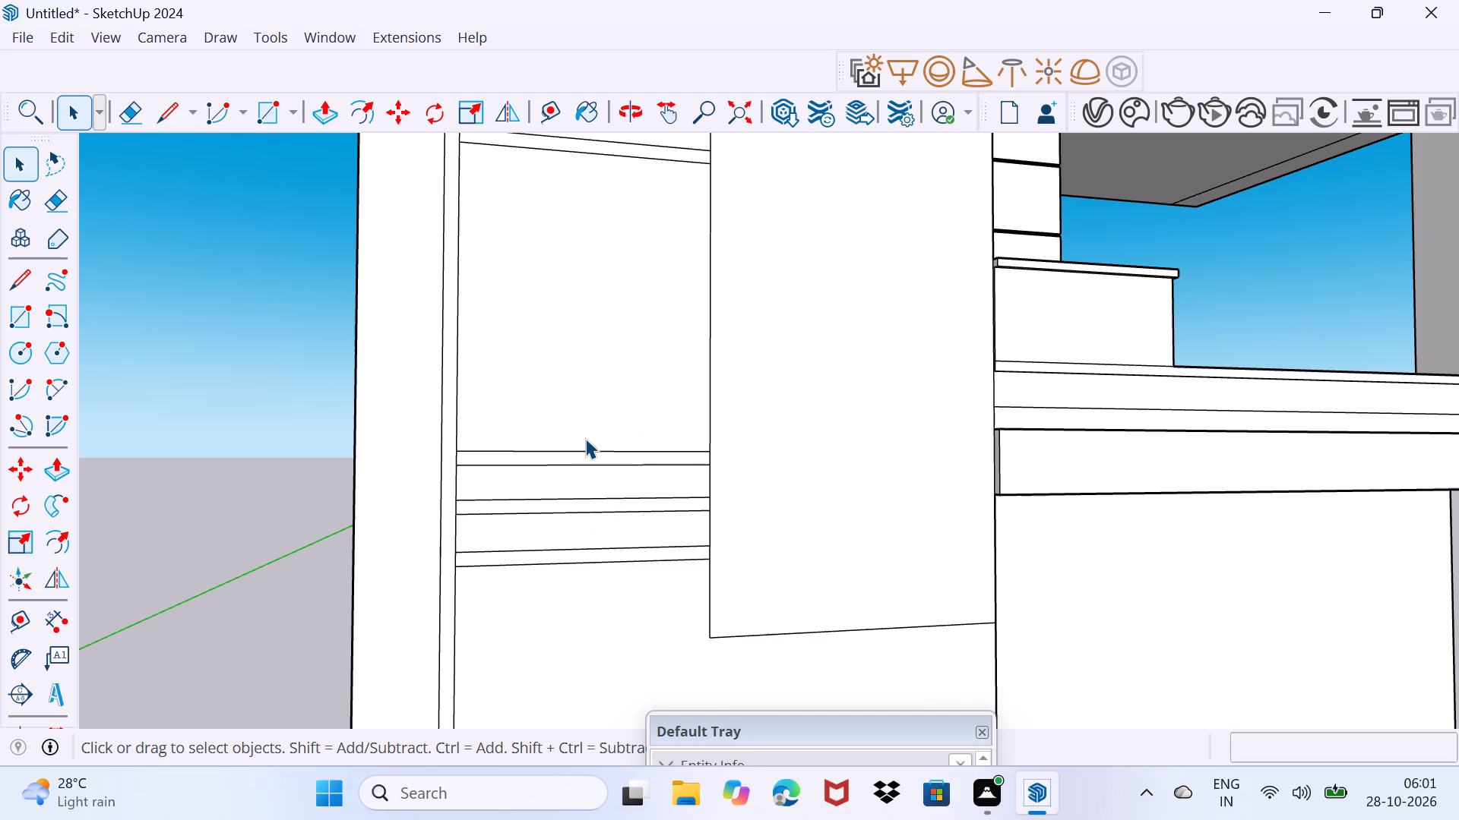
Push/Pull the uppermost strip of the lower group of three outward by 0.6".
scroll(562, 437, down, 4)
scroll(502, 453, up, 6)
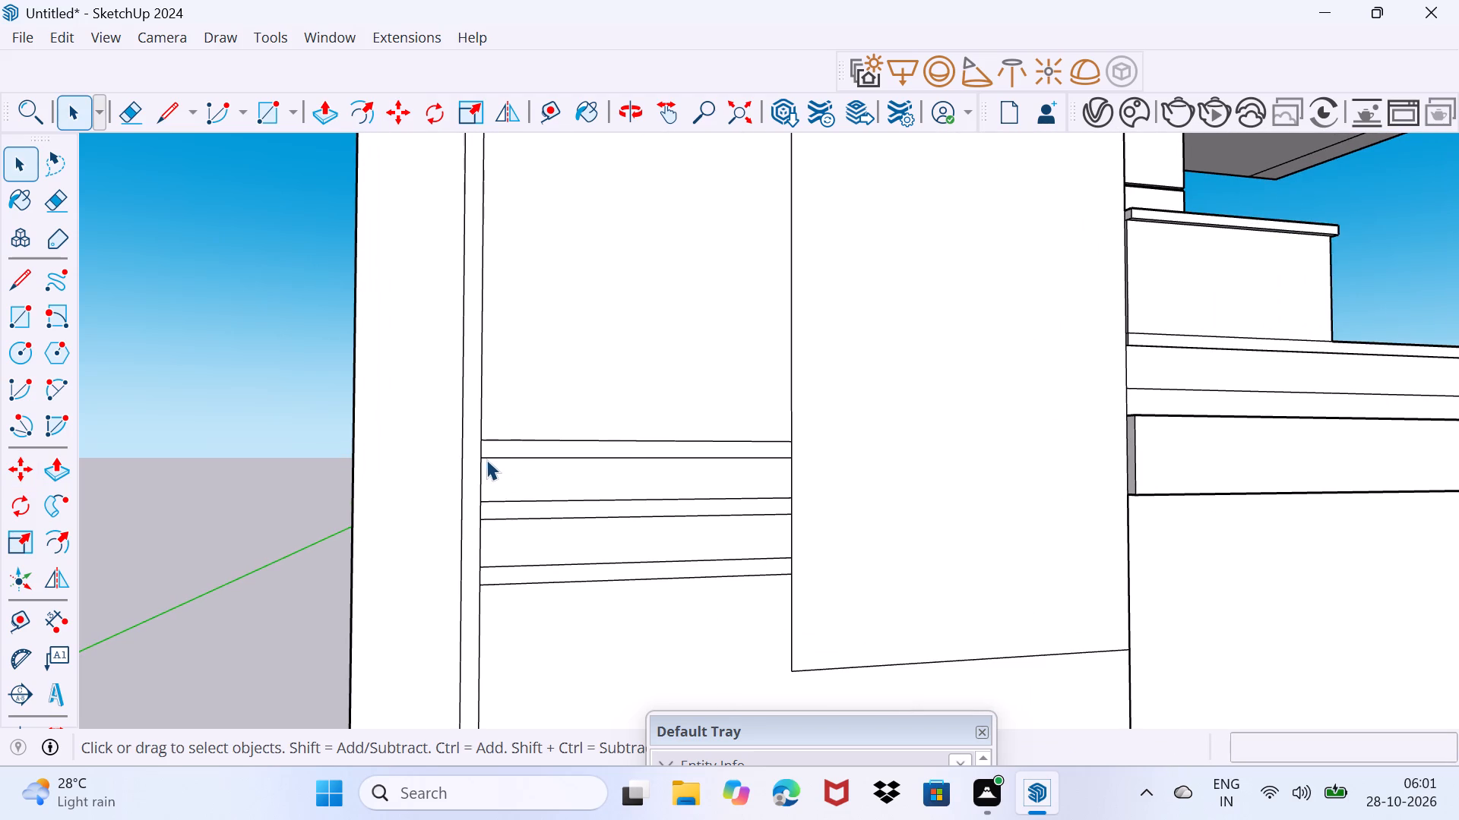
scroll(454, 466, up, 3)
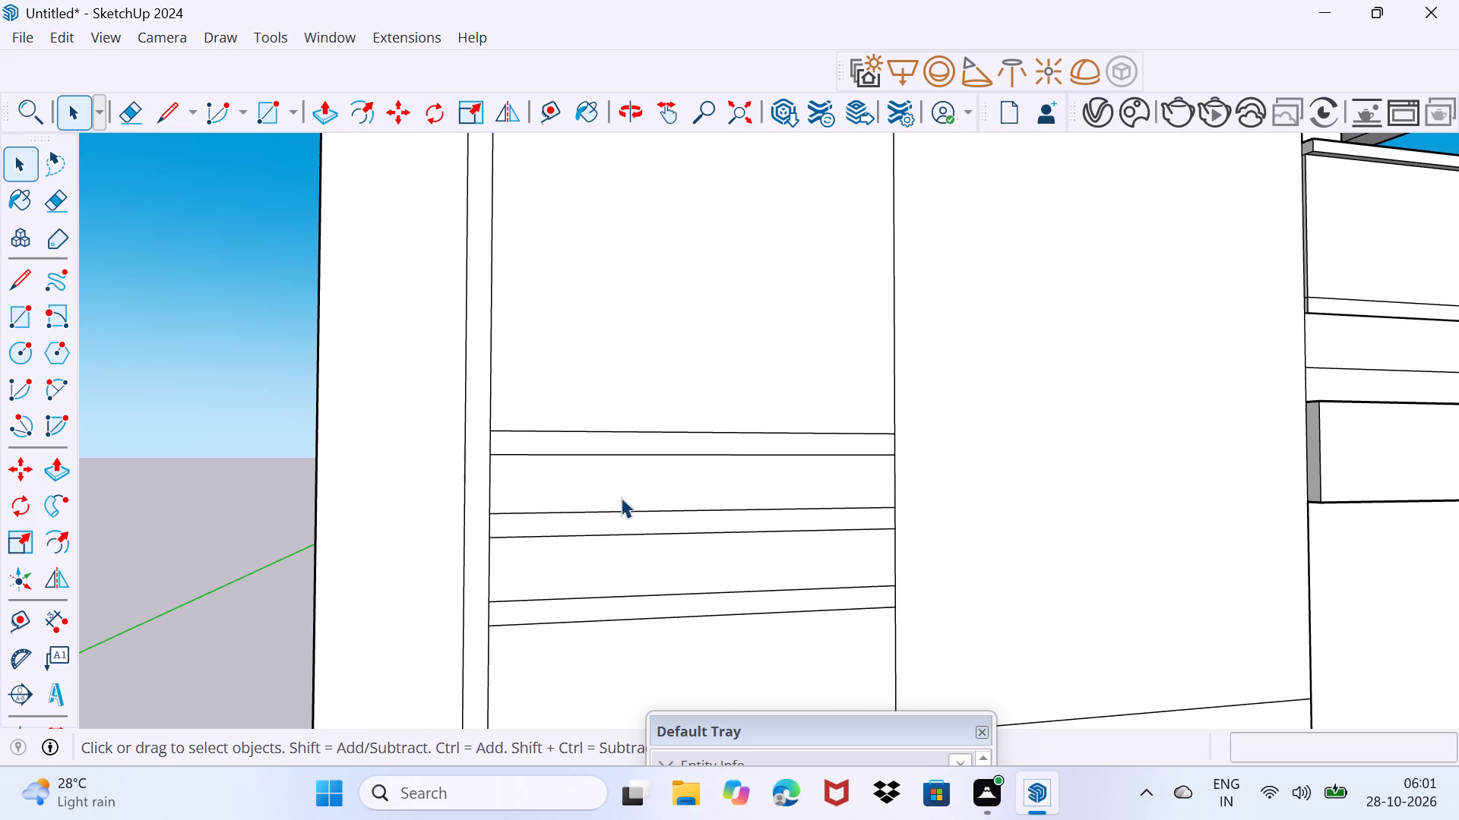
key(p)
click(633, 443)
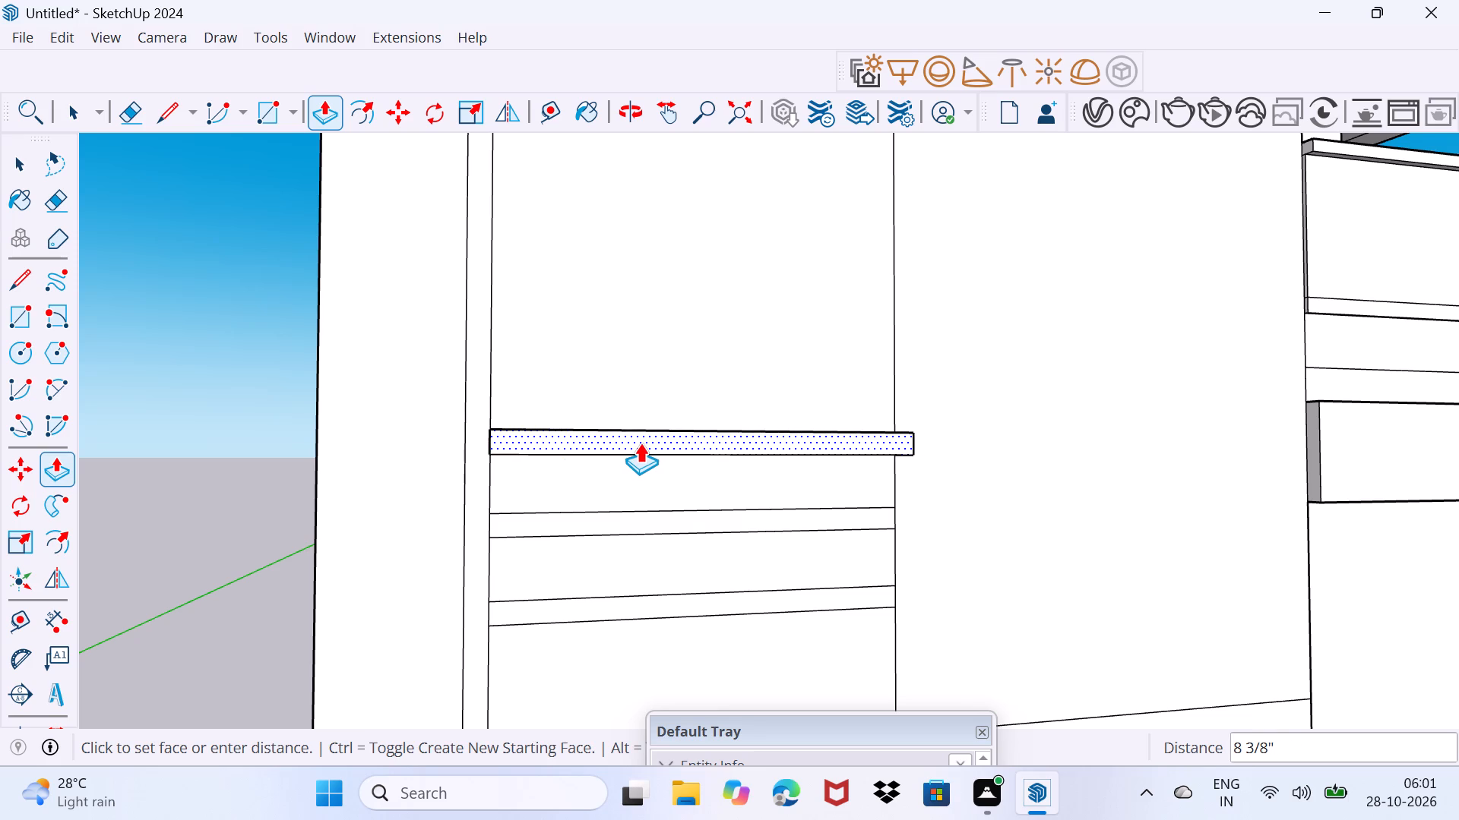
text(0.)
text(6")
key(Return)
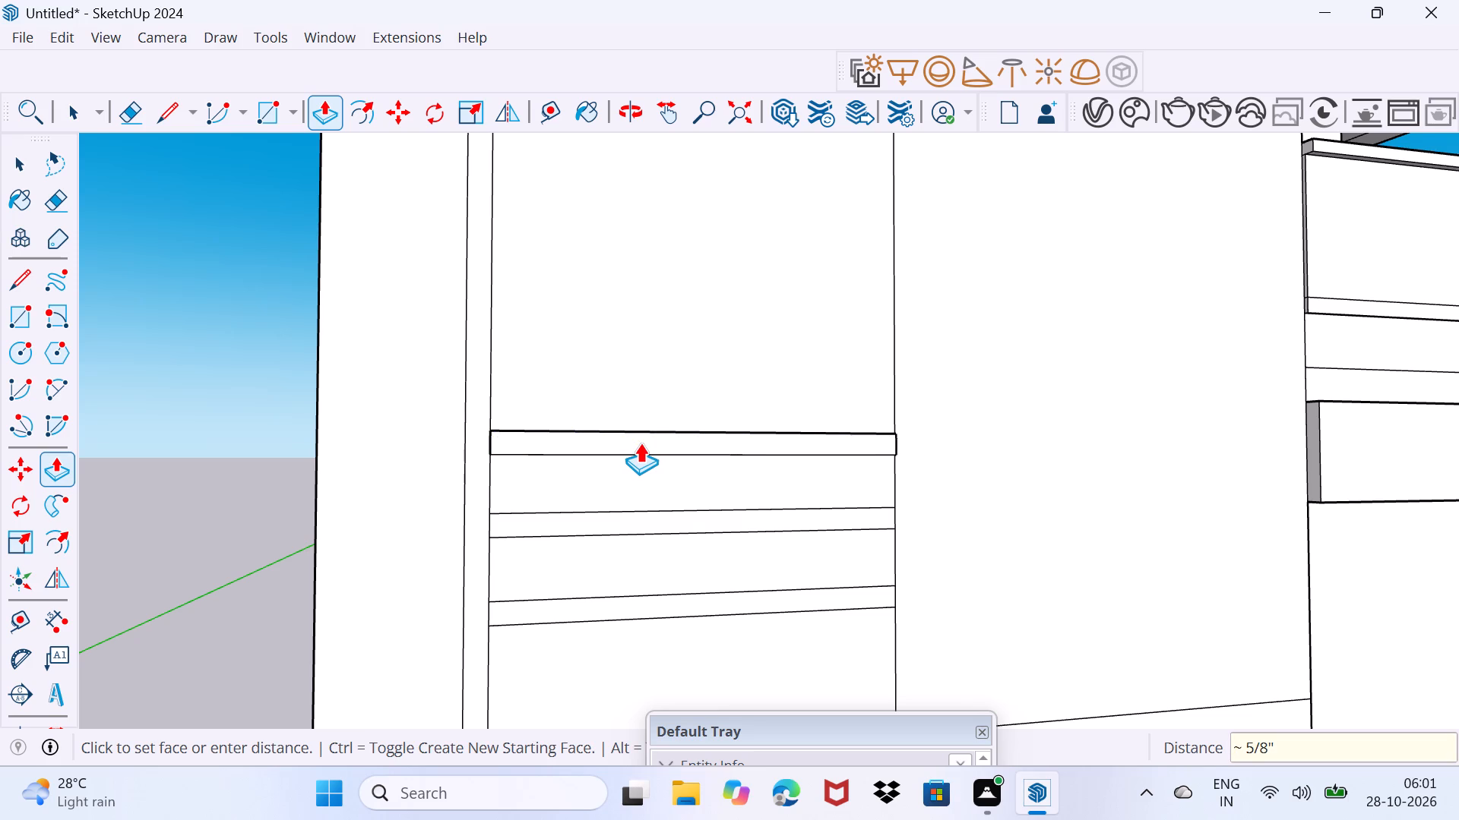
Pull the other two lower horizontal strips and the narrow vertical strip beside them outward by the same 0.6".
double_click(572, 508)
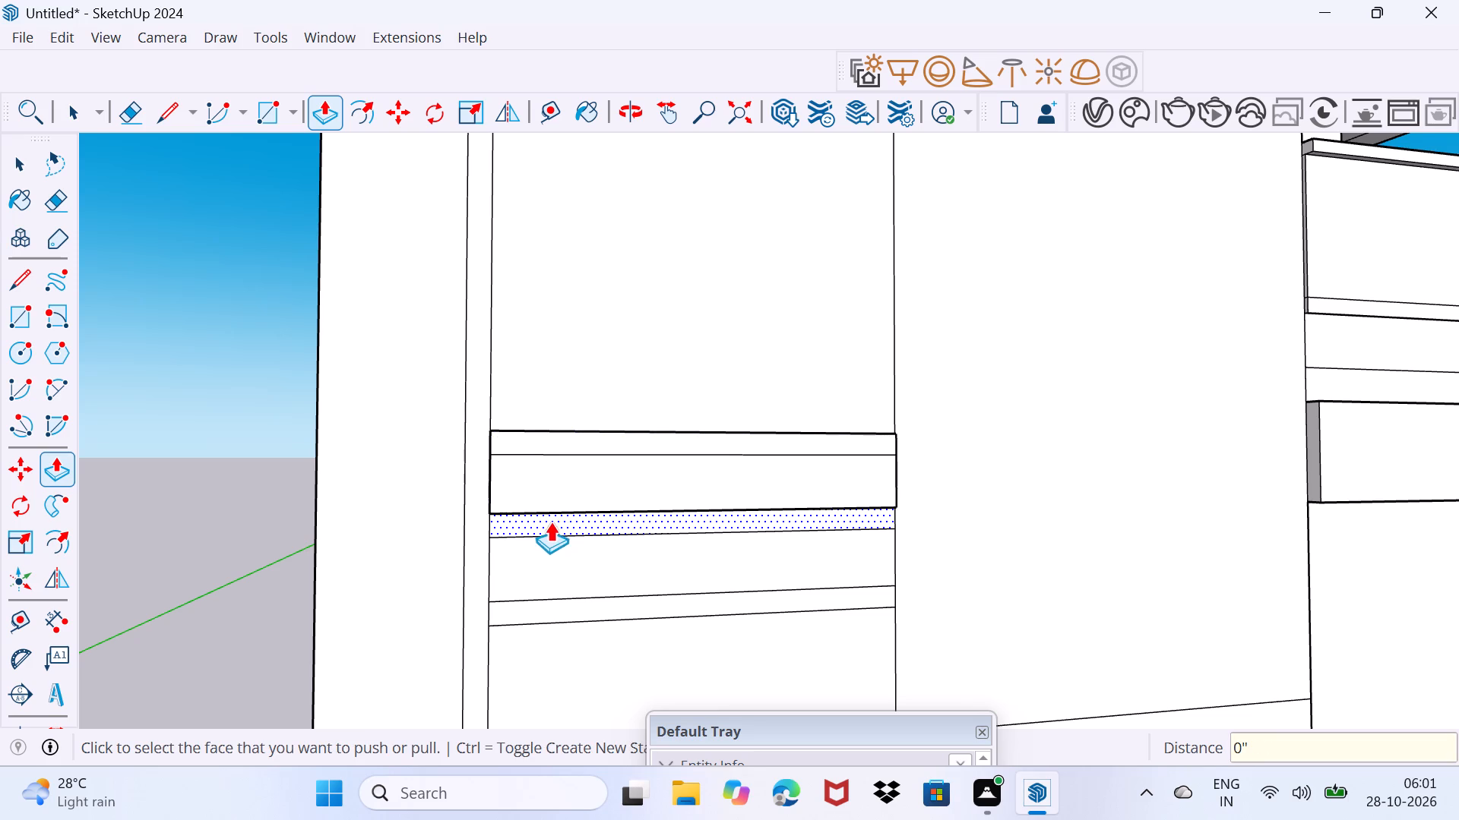
key(ctrl+z)
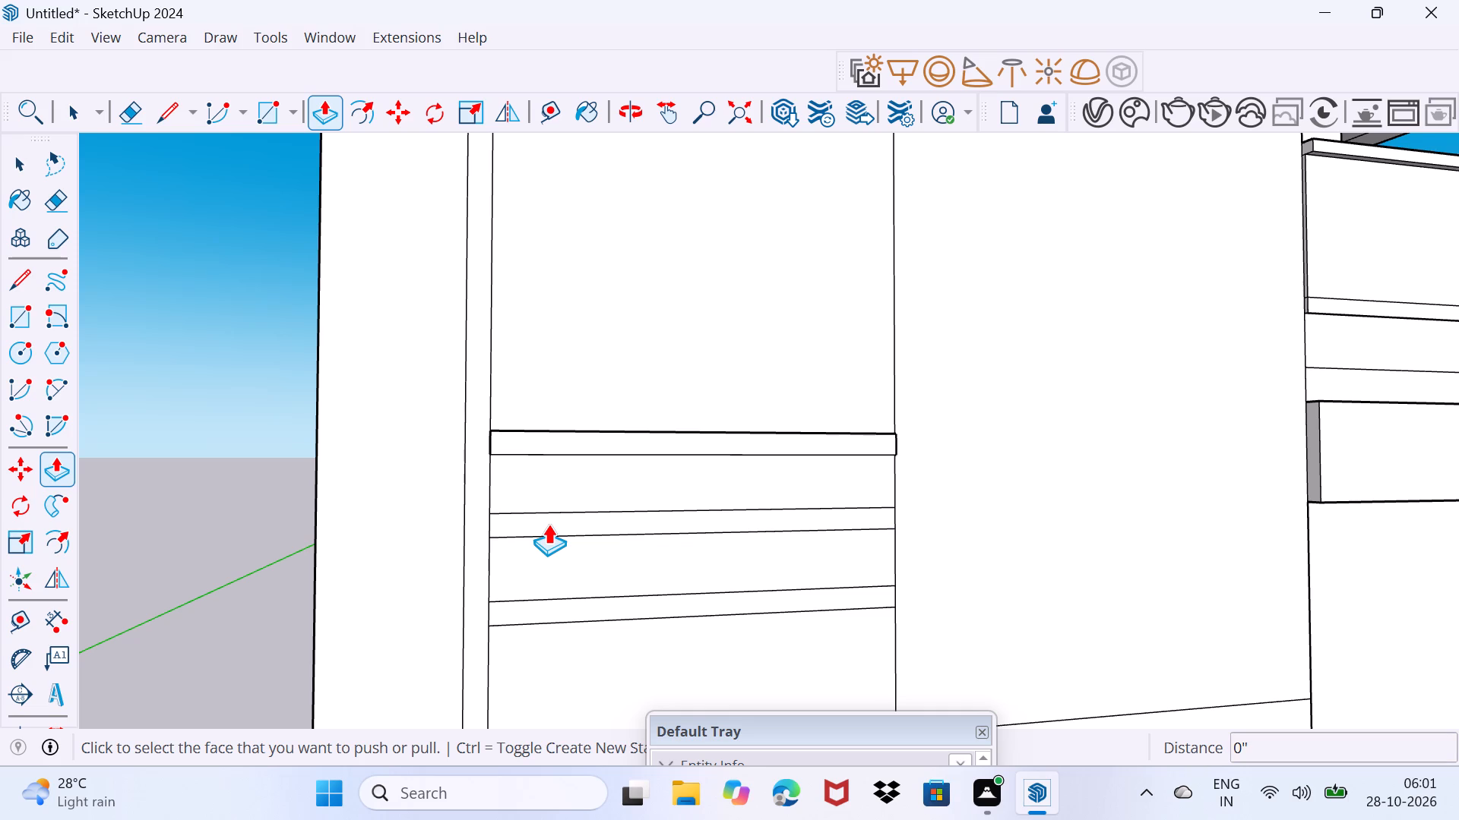
double_click(546, 523)
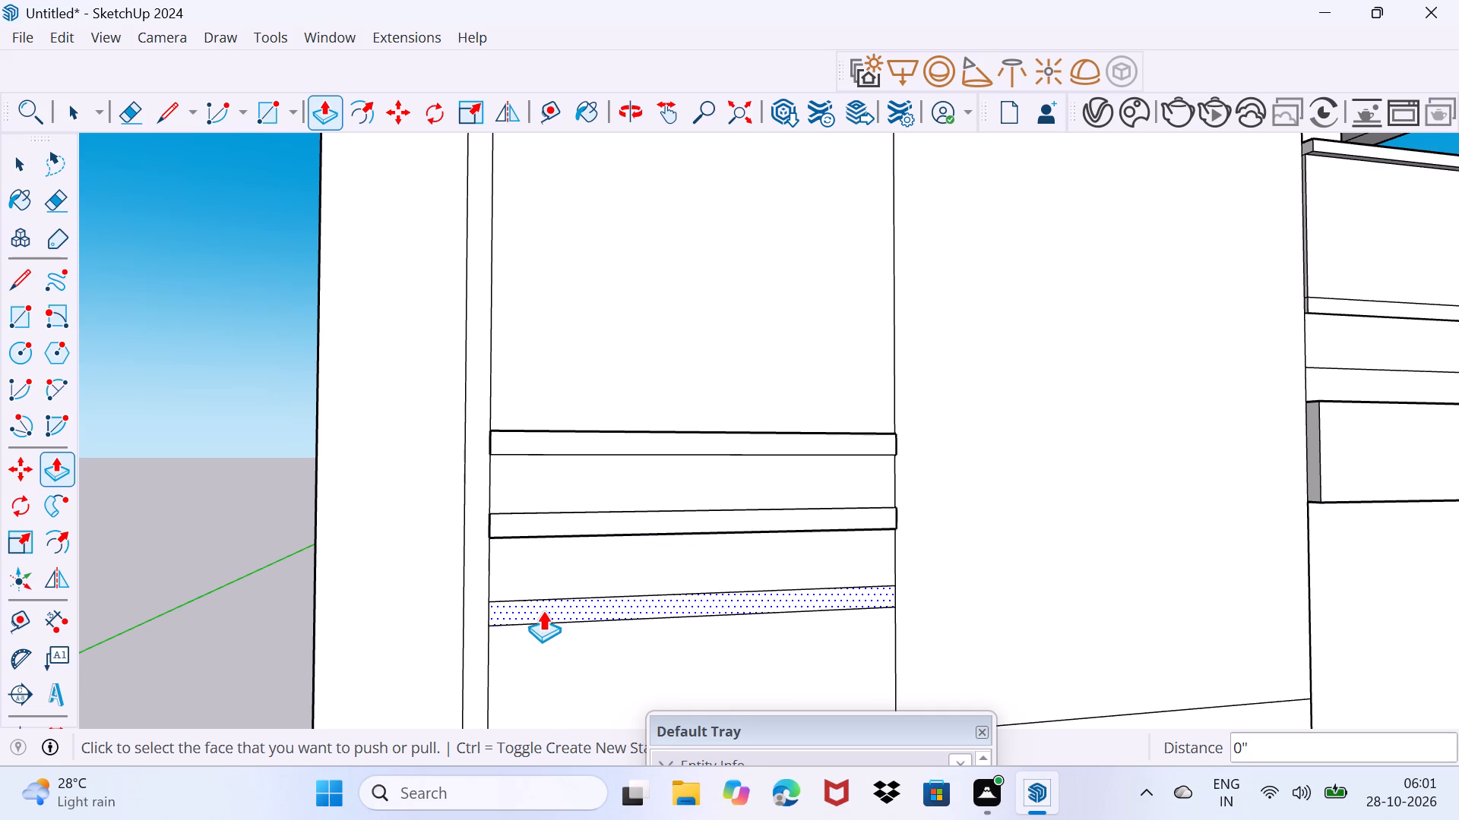
click(543, 610)
click(543, 610)
double_click(481, 620)
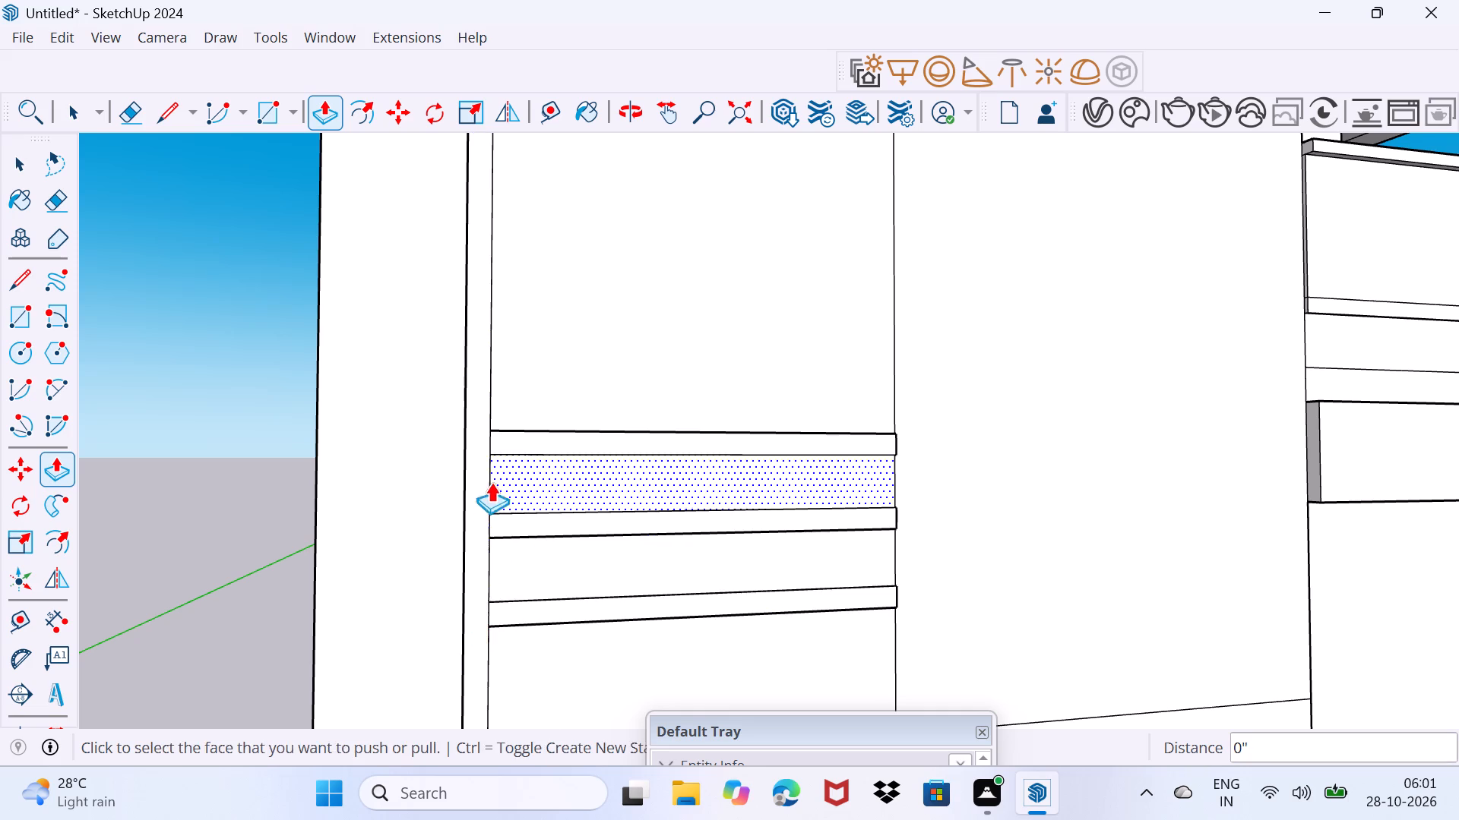
Pull the three upper horizontal strips below the slab band outward by the same 0.6".
middle_drag(490, 461, 551, 590)
scroll(549, 568, down, 5)
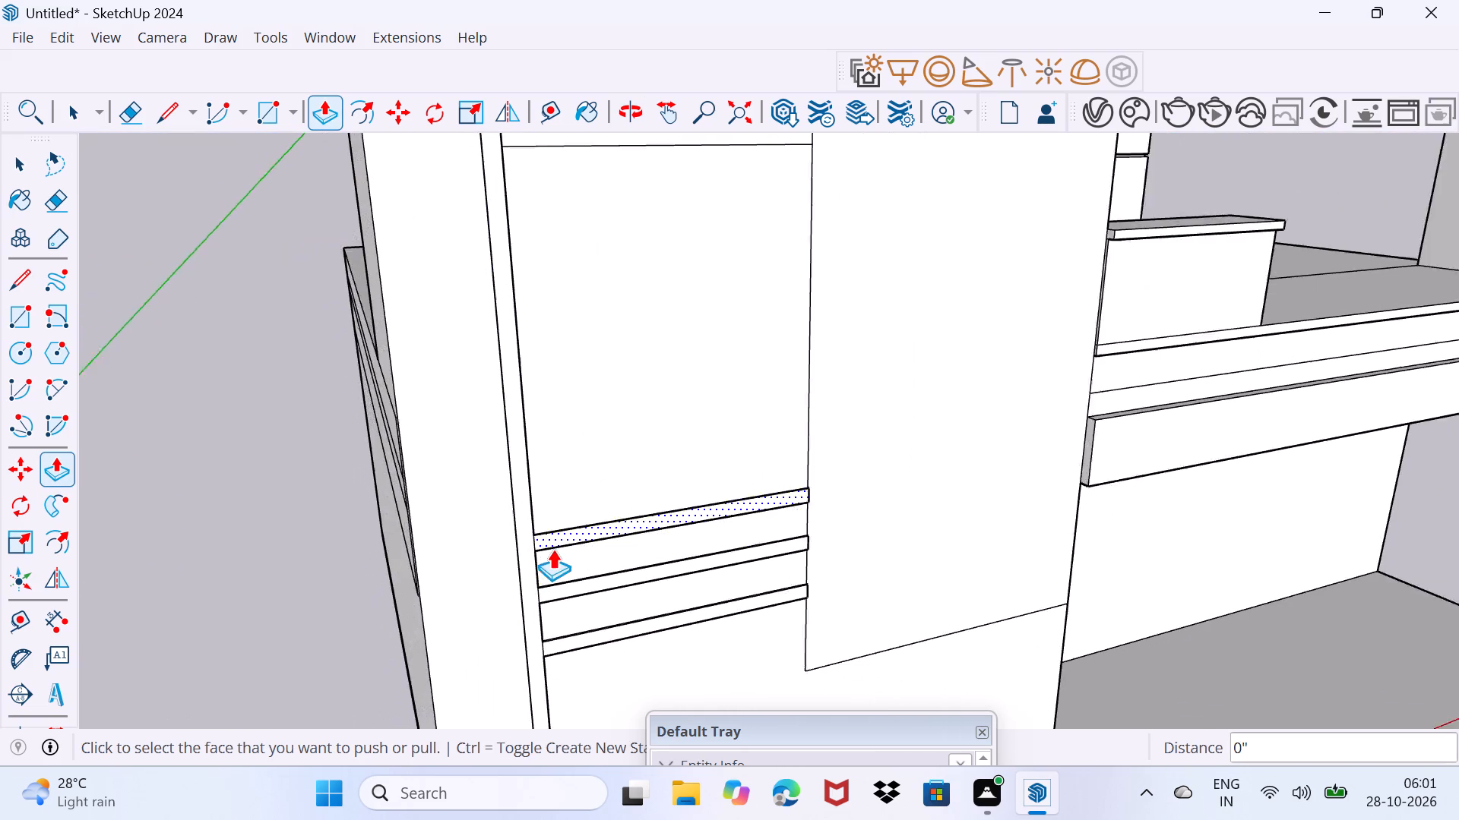
scroll(552, 549, down, 5)
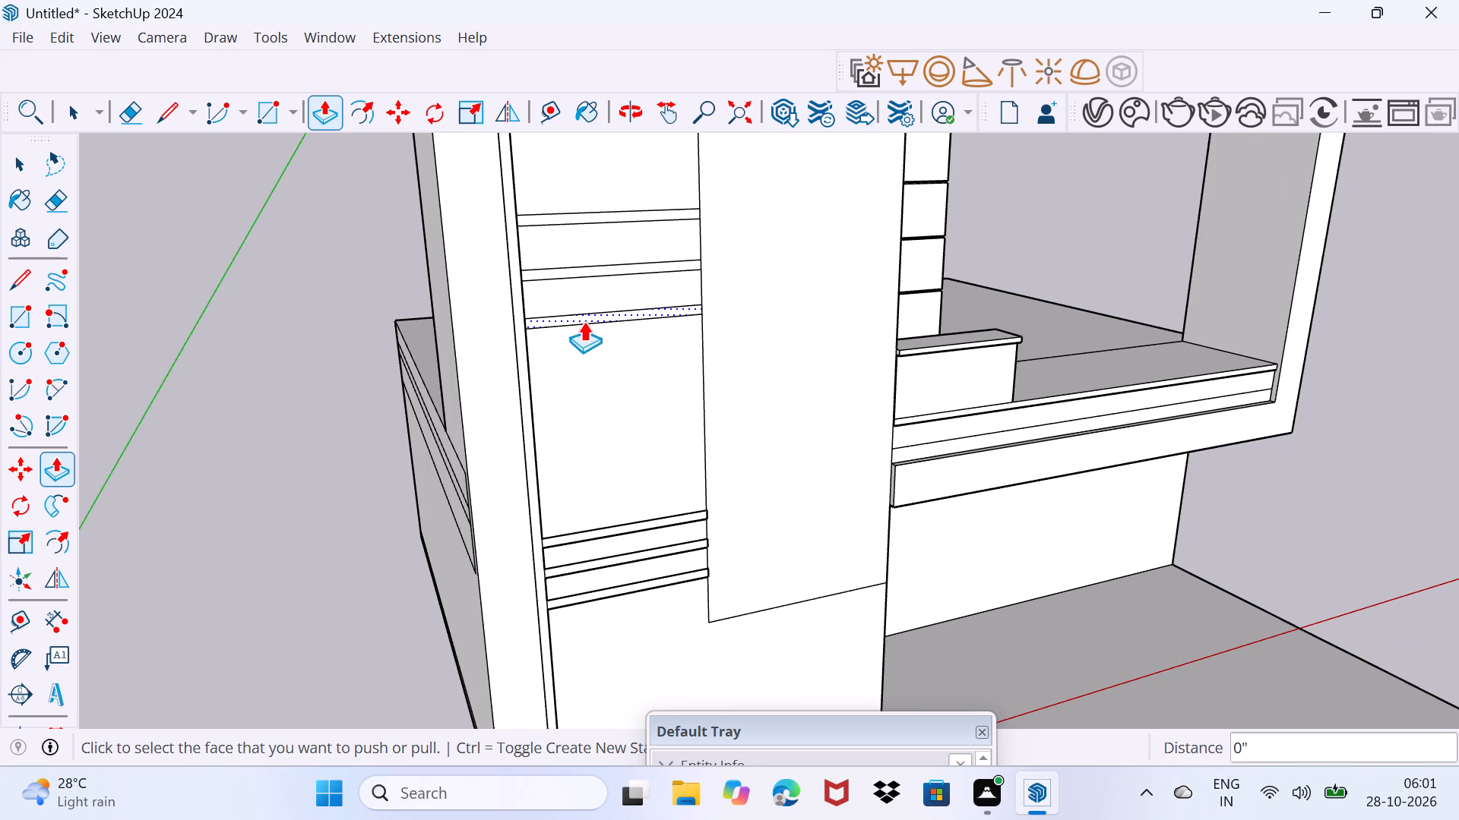
click(584, 321)
click(584, 321)
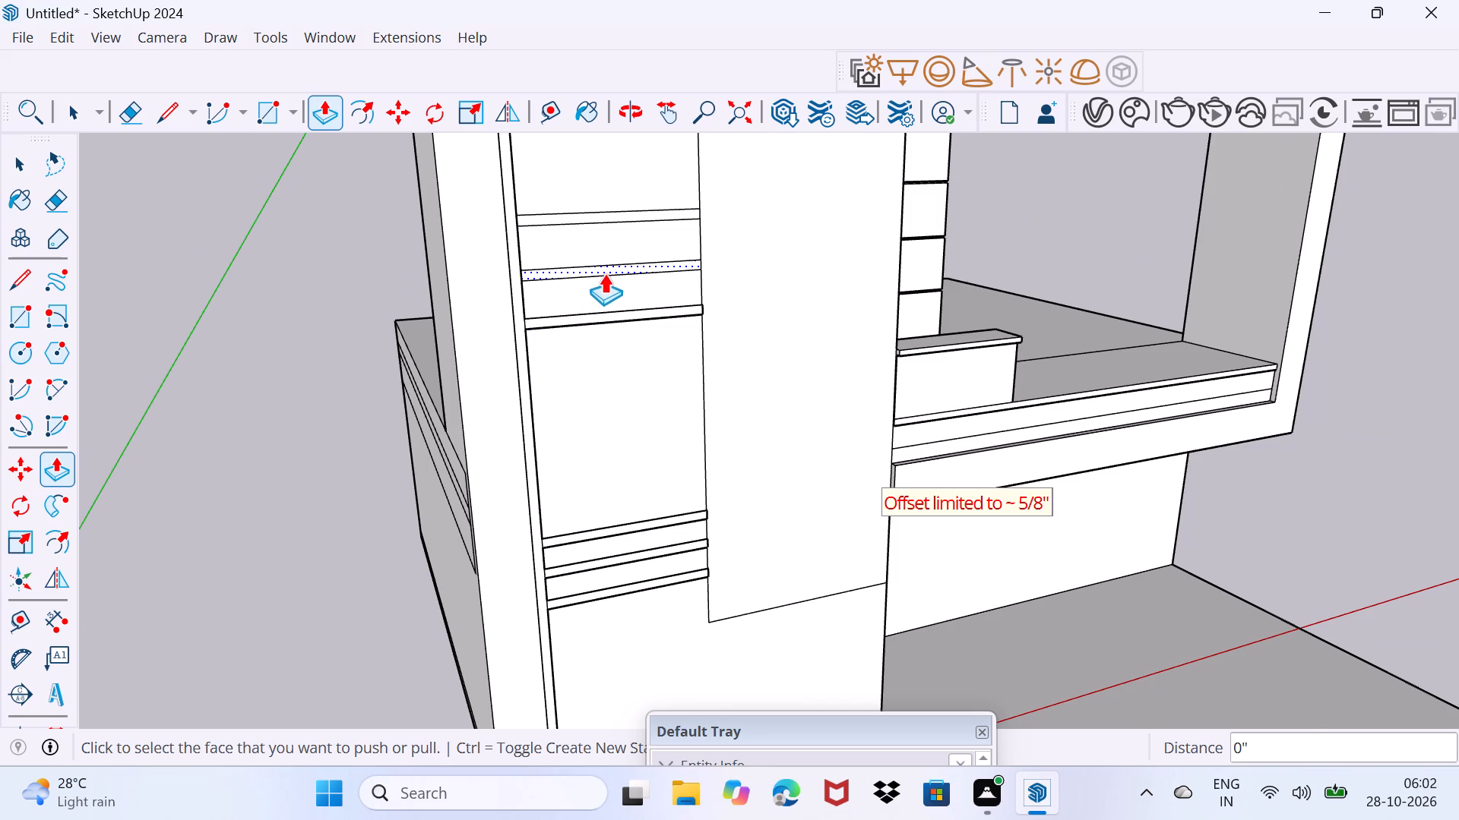
double_click(604, 274)
double_click(611, 215)
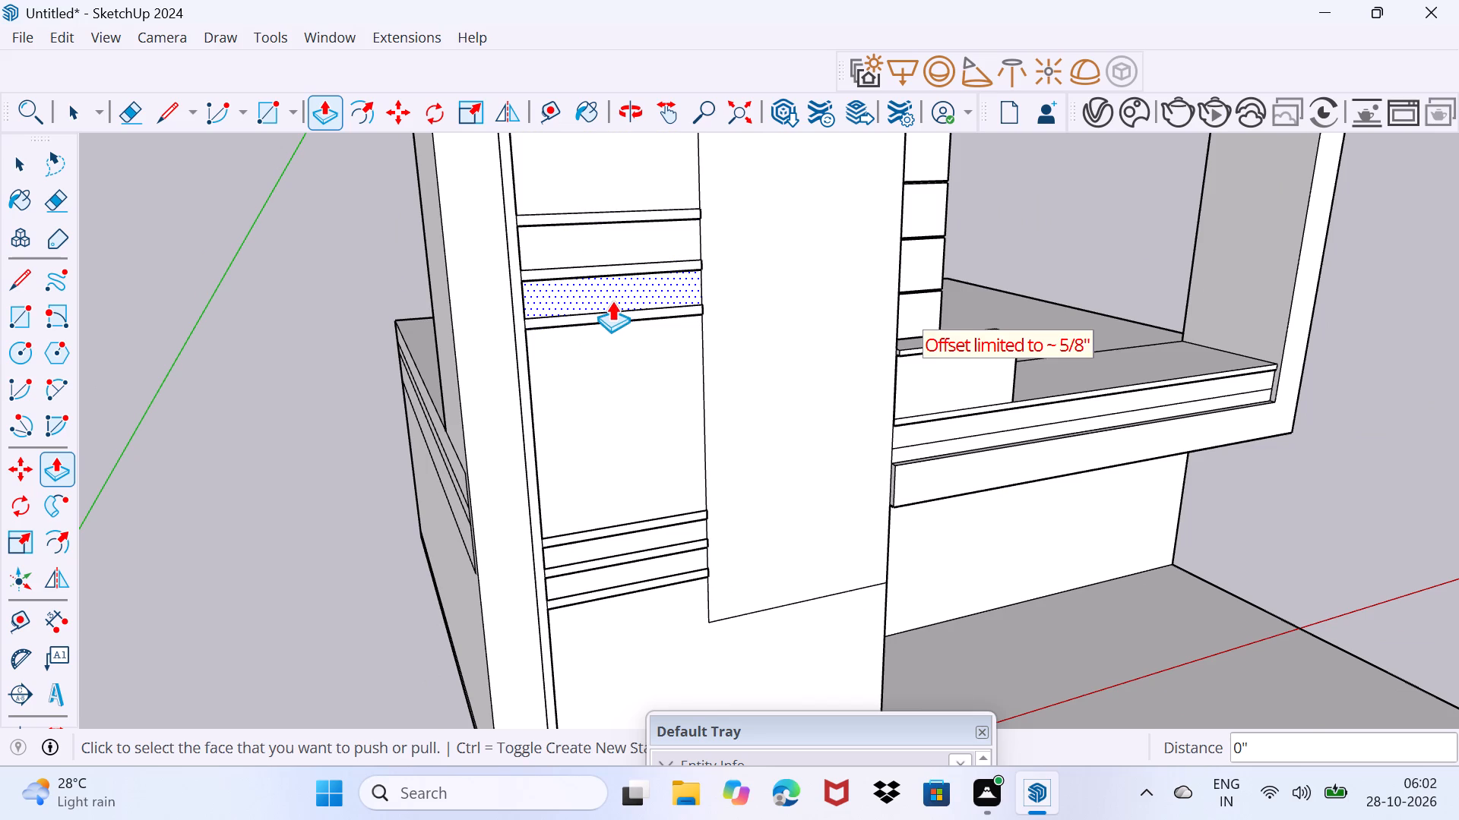
key(space)
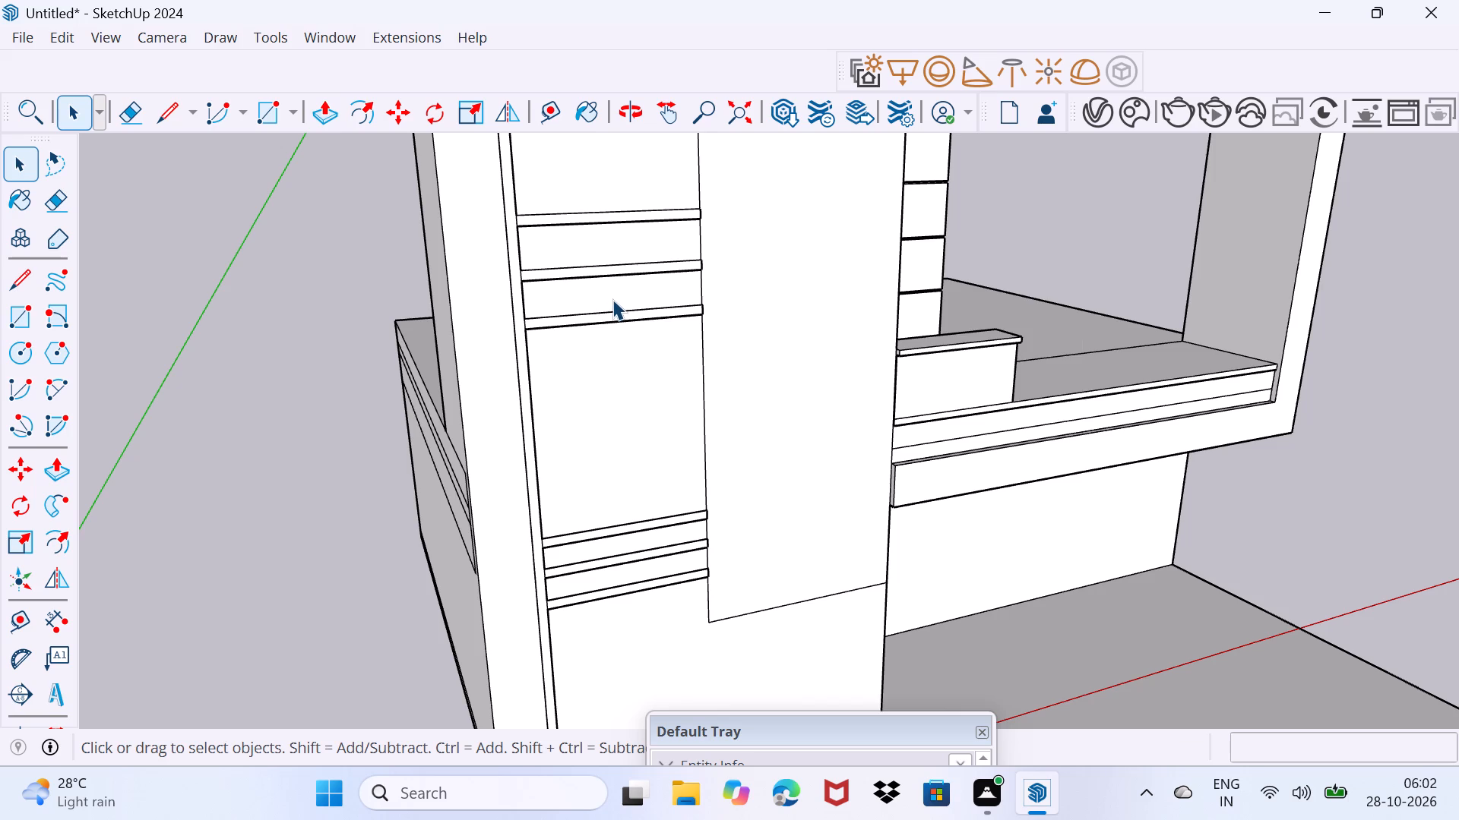
key(space)
Pull the tall rectangular panel beside the strips outward about 5/8", flush with the raised strips.
middle_drag(746, 333, 643, 367)
click(765, 371)
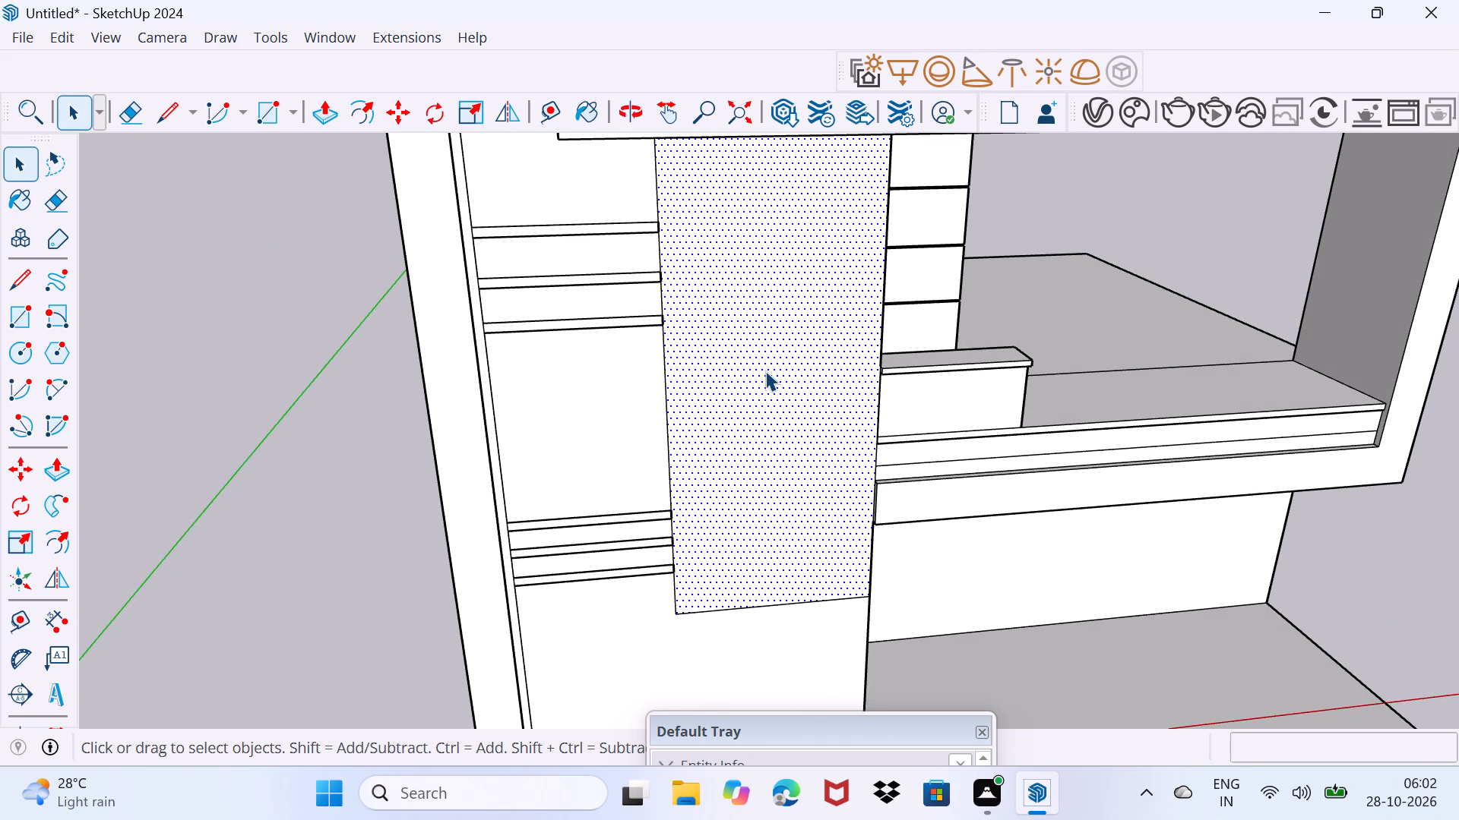
key(p)
click(765, 371)
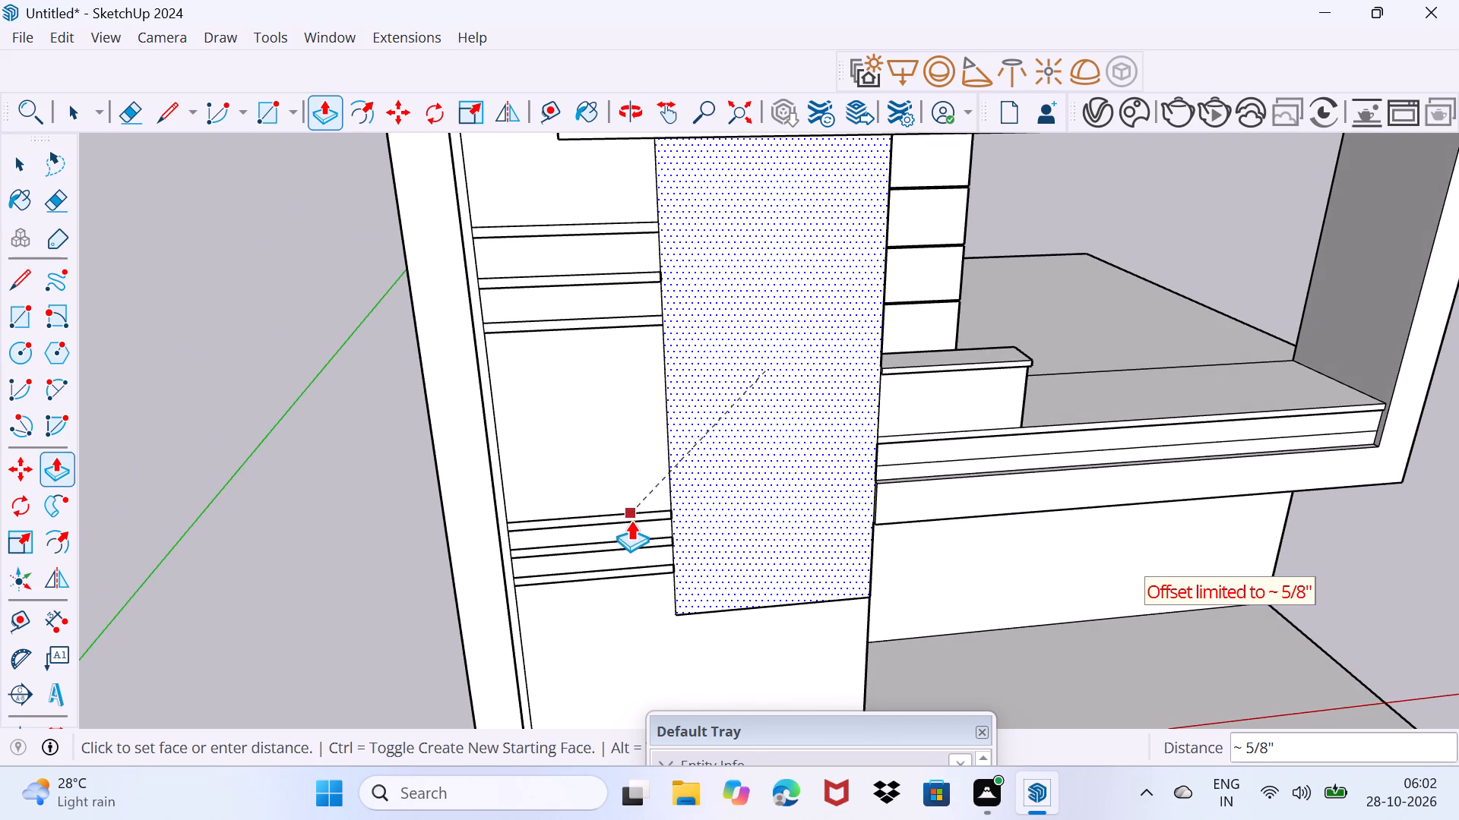
click(631, 520)
key(space)
drag(729, 468, 775, 387)
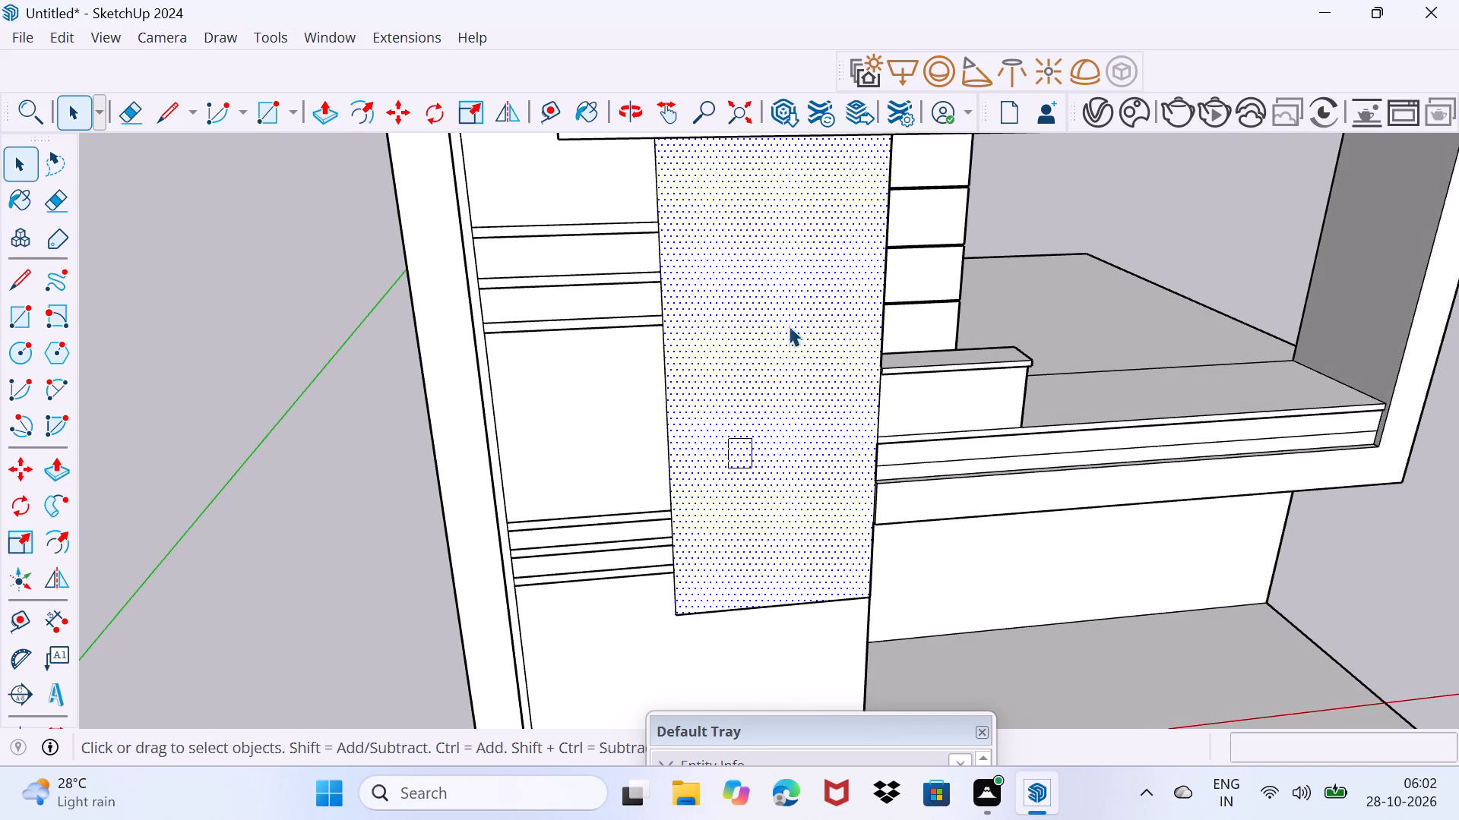
scroll(655, 454, up, 3)
middle_drag(646, 456, 869, 380)
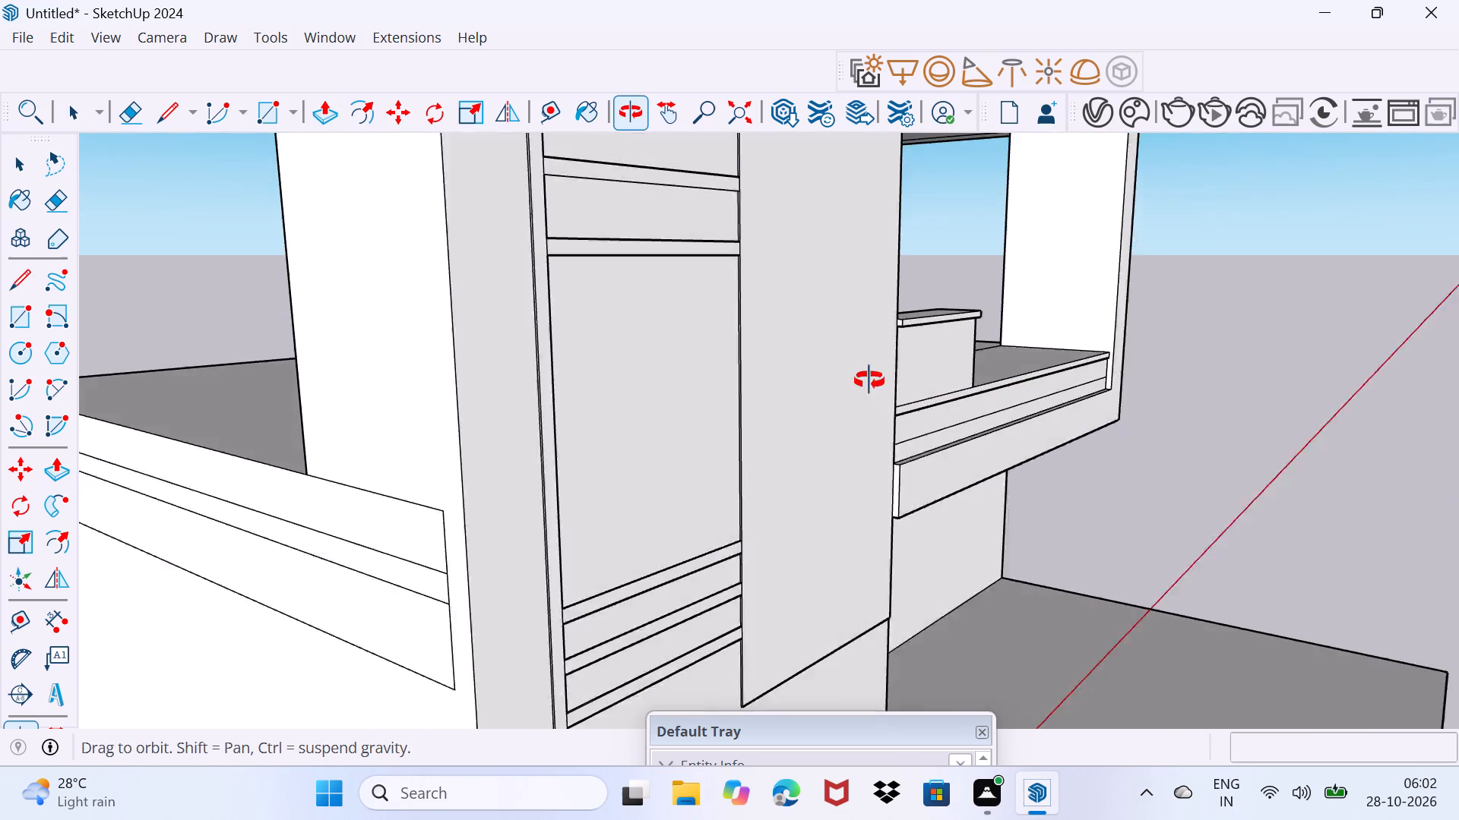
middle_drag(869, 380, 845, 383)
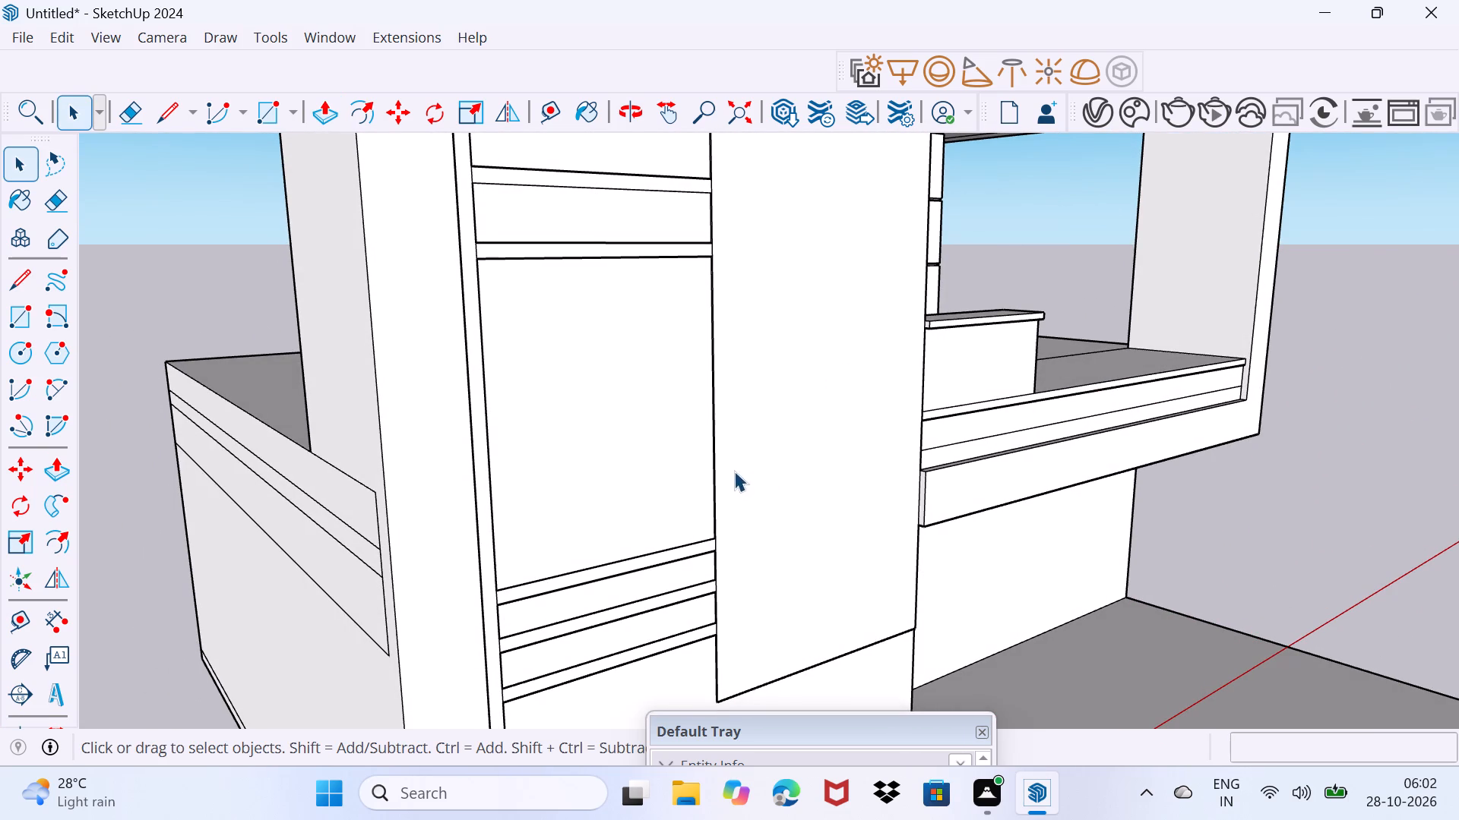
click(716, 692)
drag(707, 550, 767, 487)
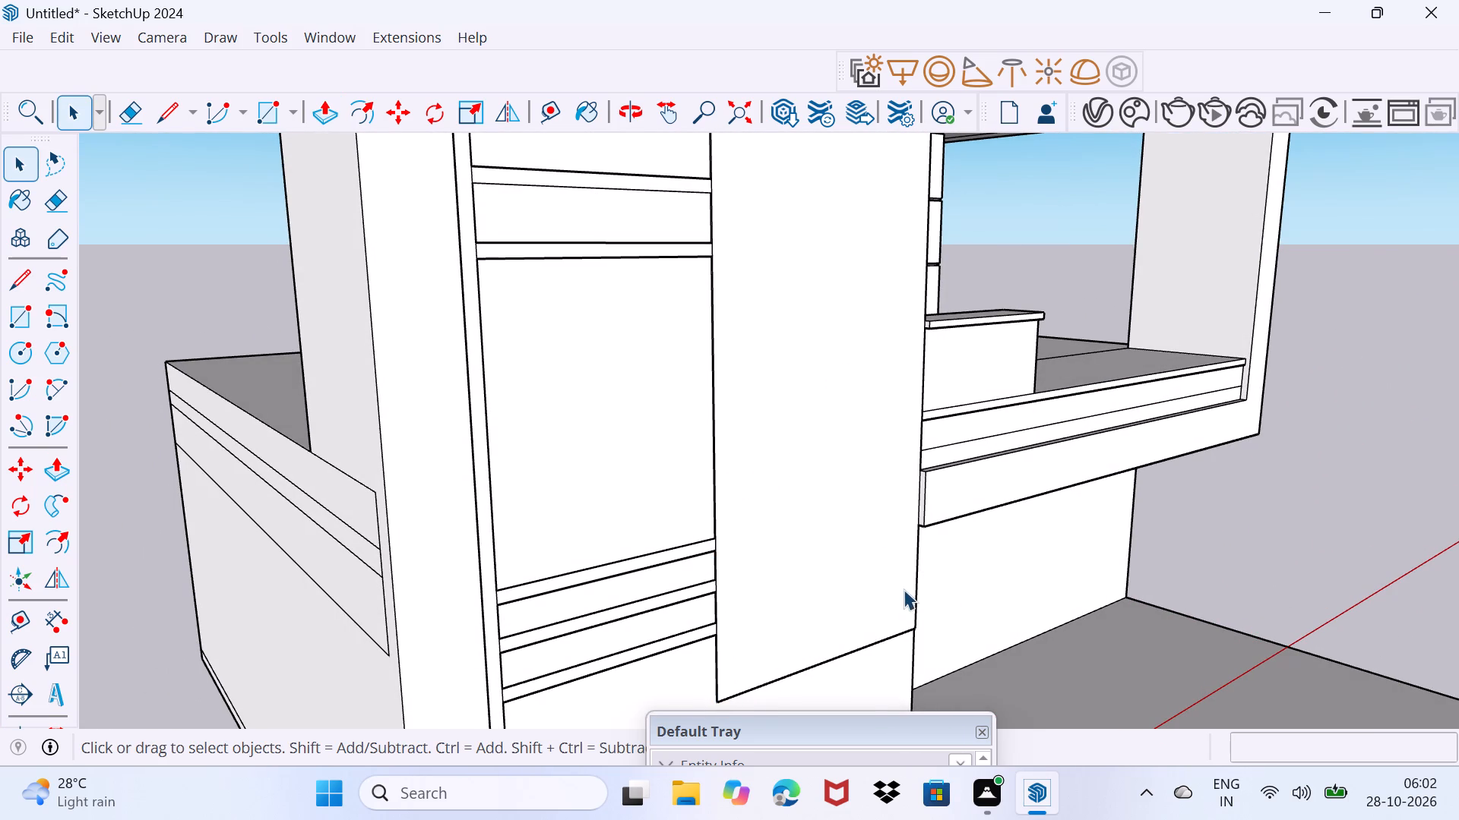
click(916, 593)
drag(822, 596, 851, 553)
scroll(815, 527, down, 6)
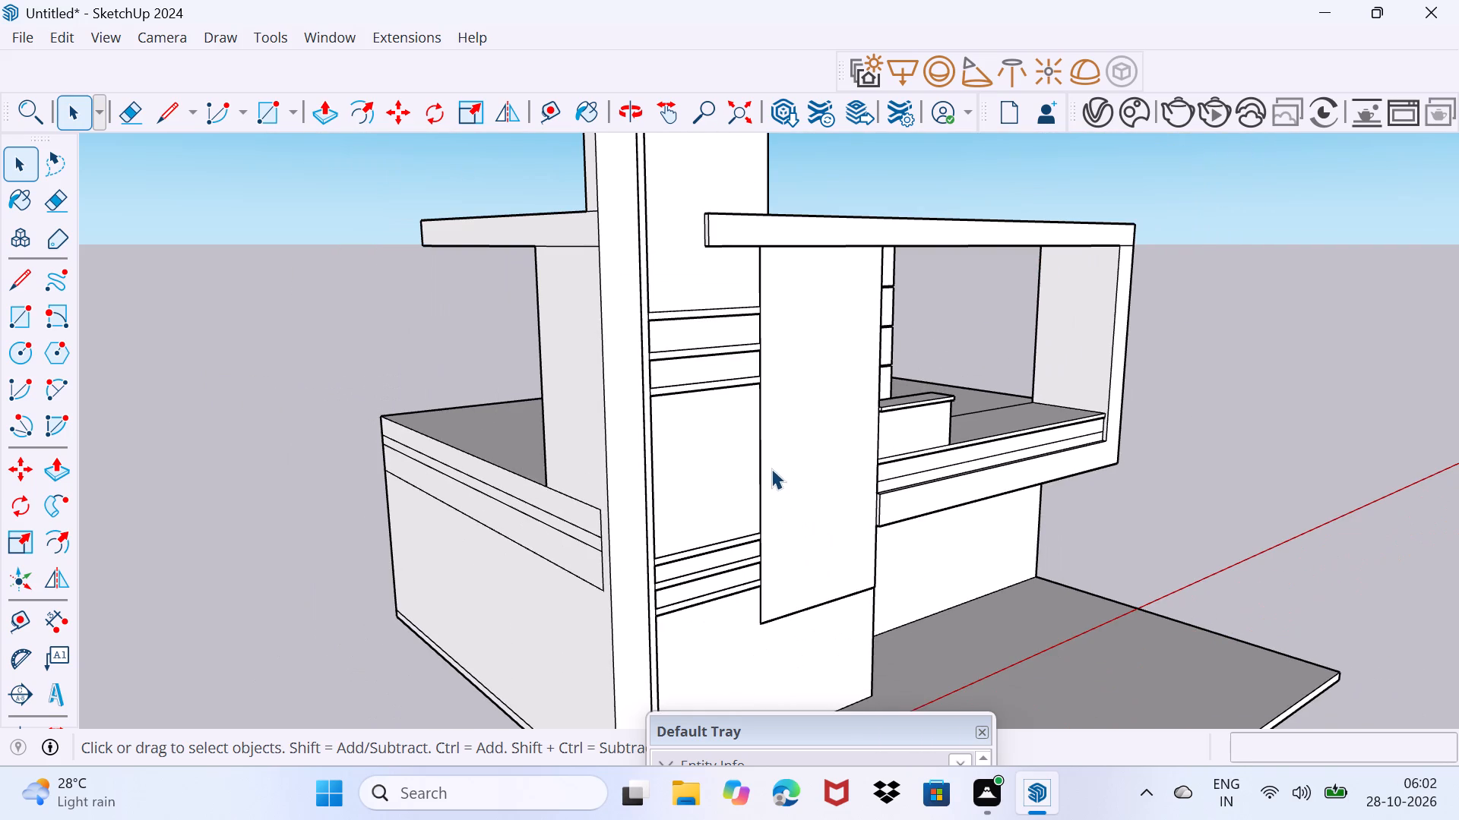
Measure the width of the tall raised panel beside the horizontal strips.
key(t)
drag(763, 453, 782, 453)
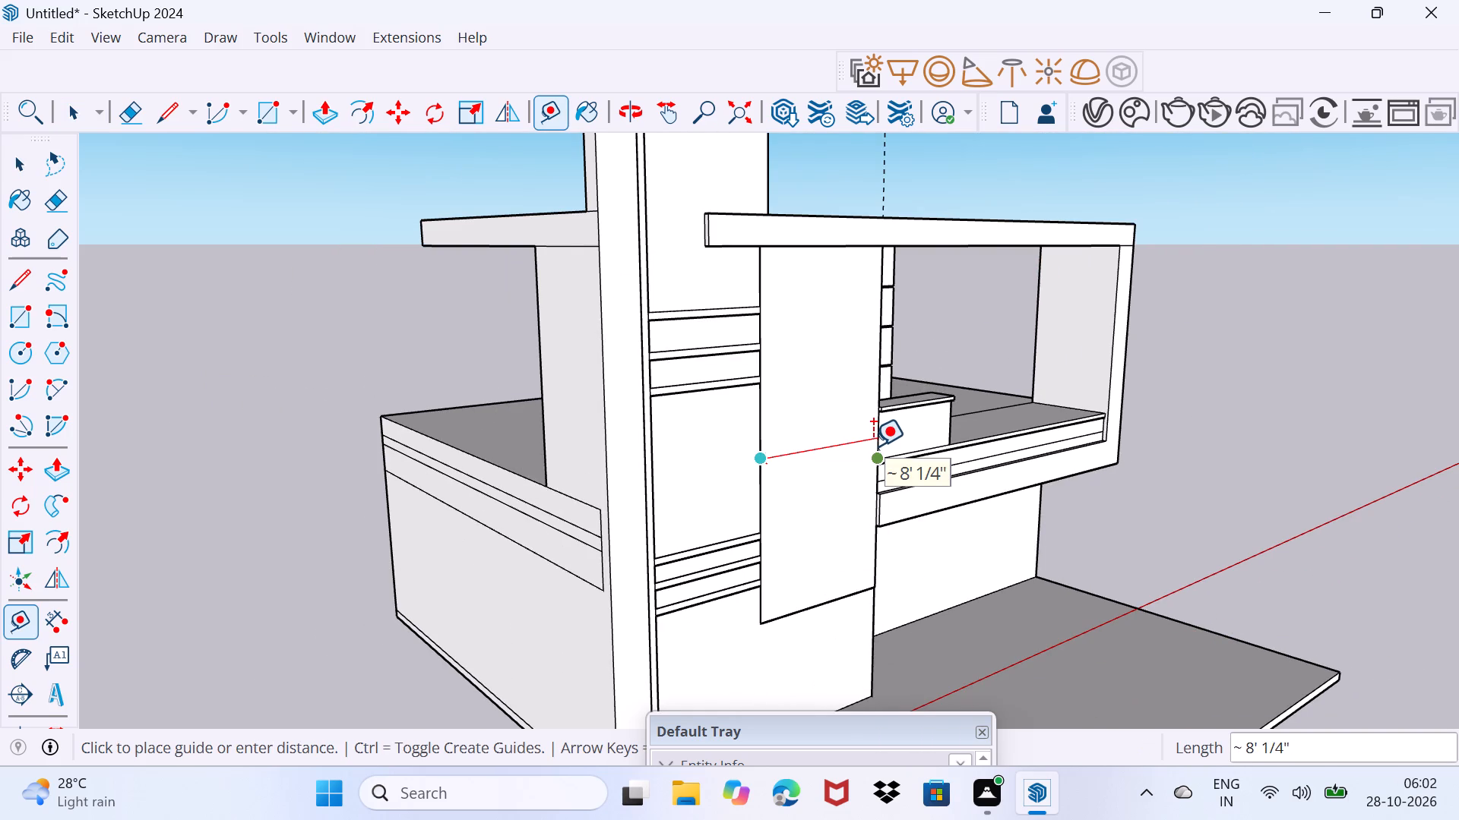
key(space)
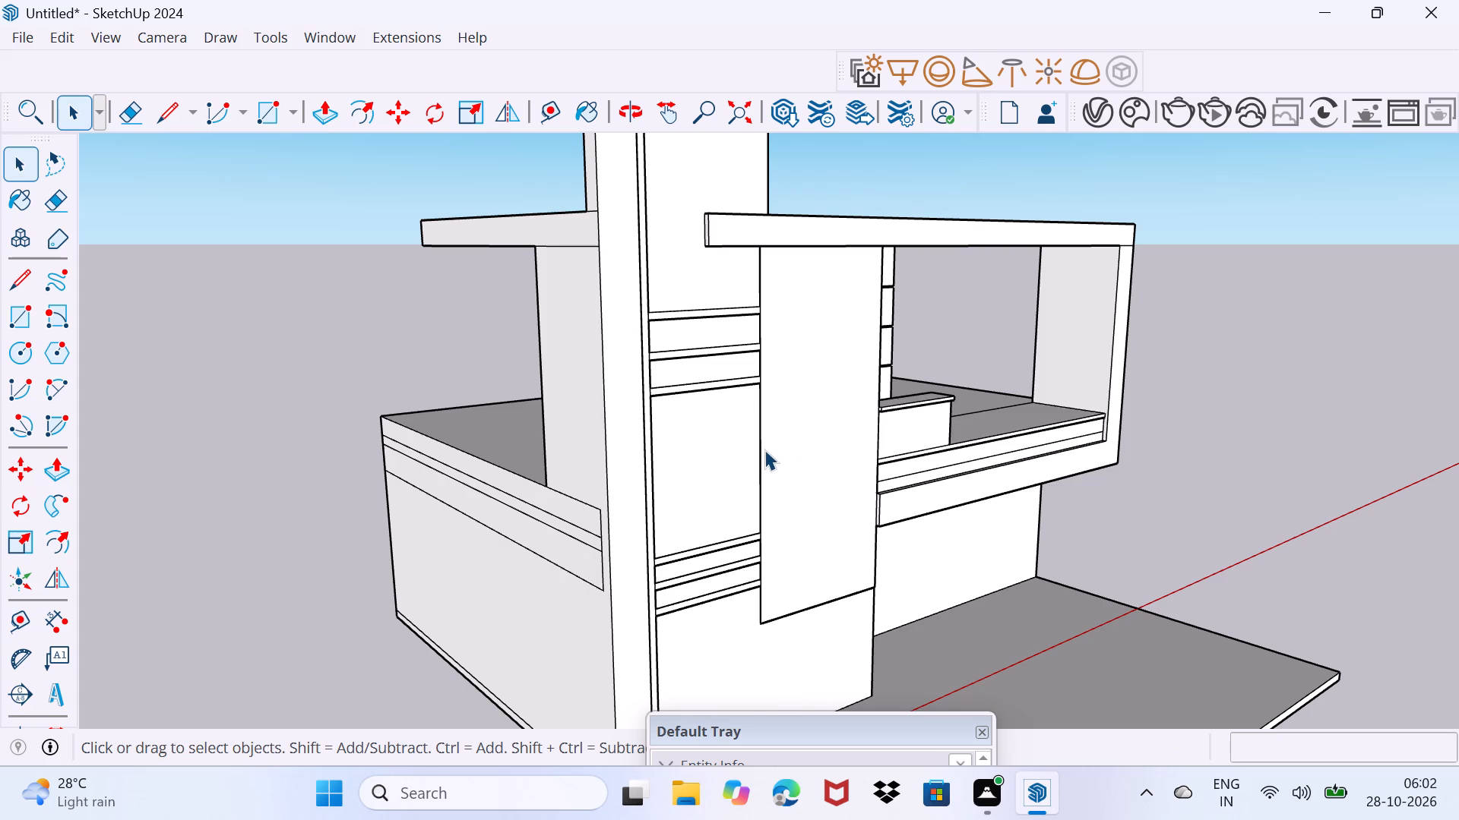
Place two vertical guides on the tall panel, one 2'5" from its strip-side edge and another between that guide and the far edge.
key(t)
click(763, 467)
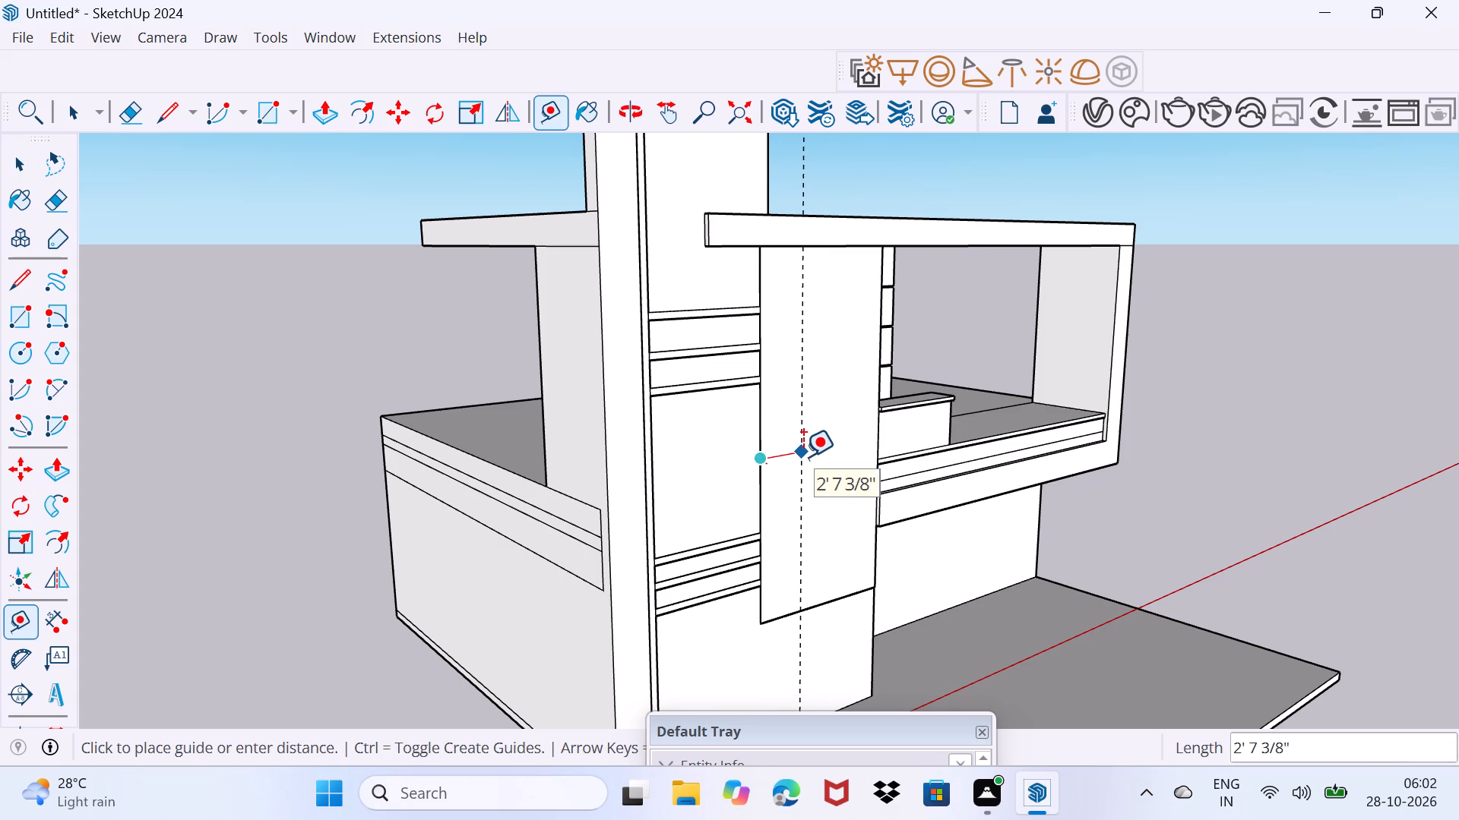
key(2)
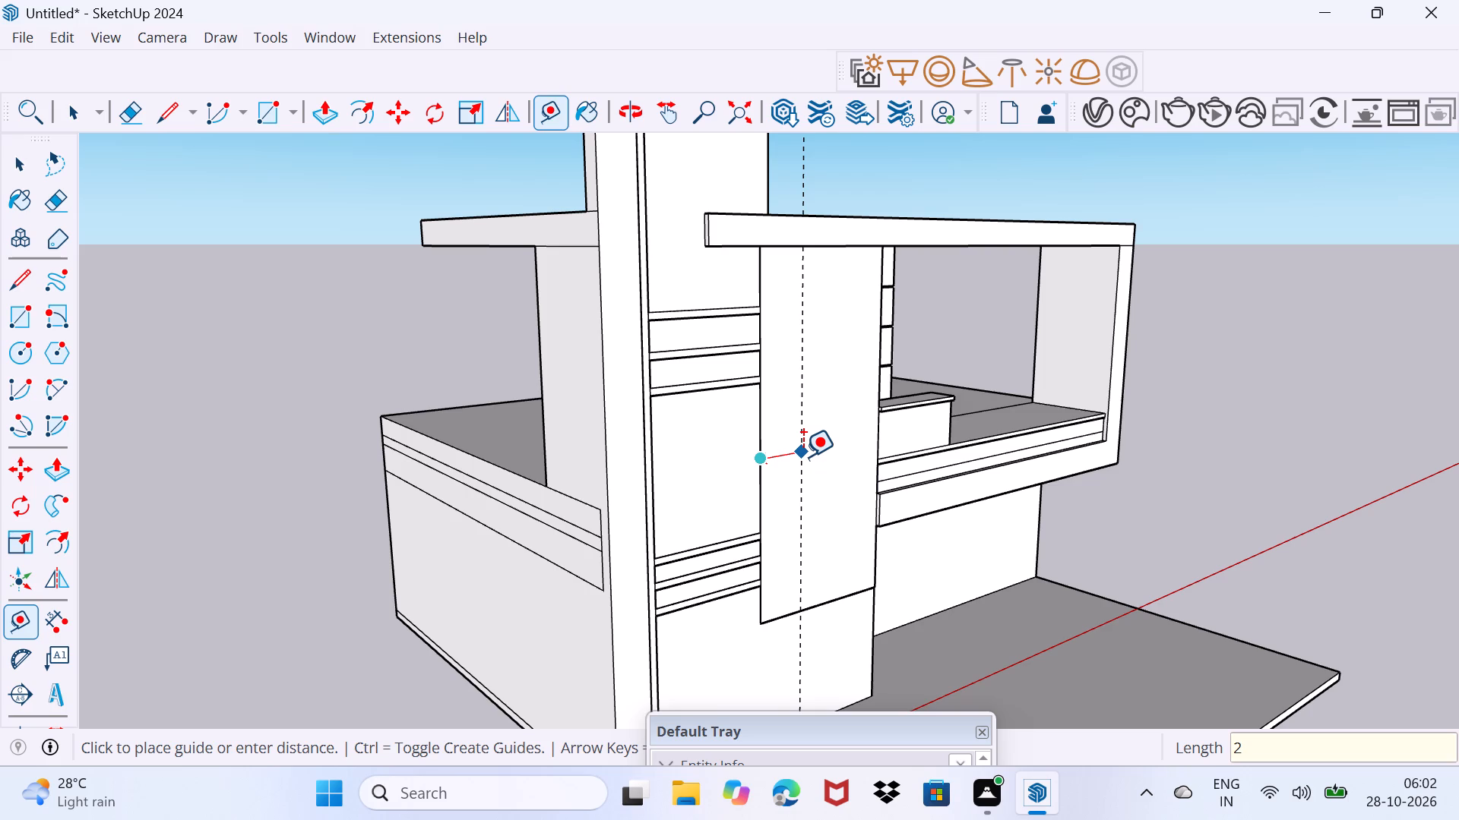
key(apostrophe)
text(5")
key(Return)
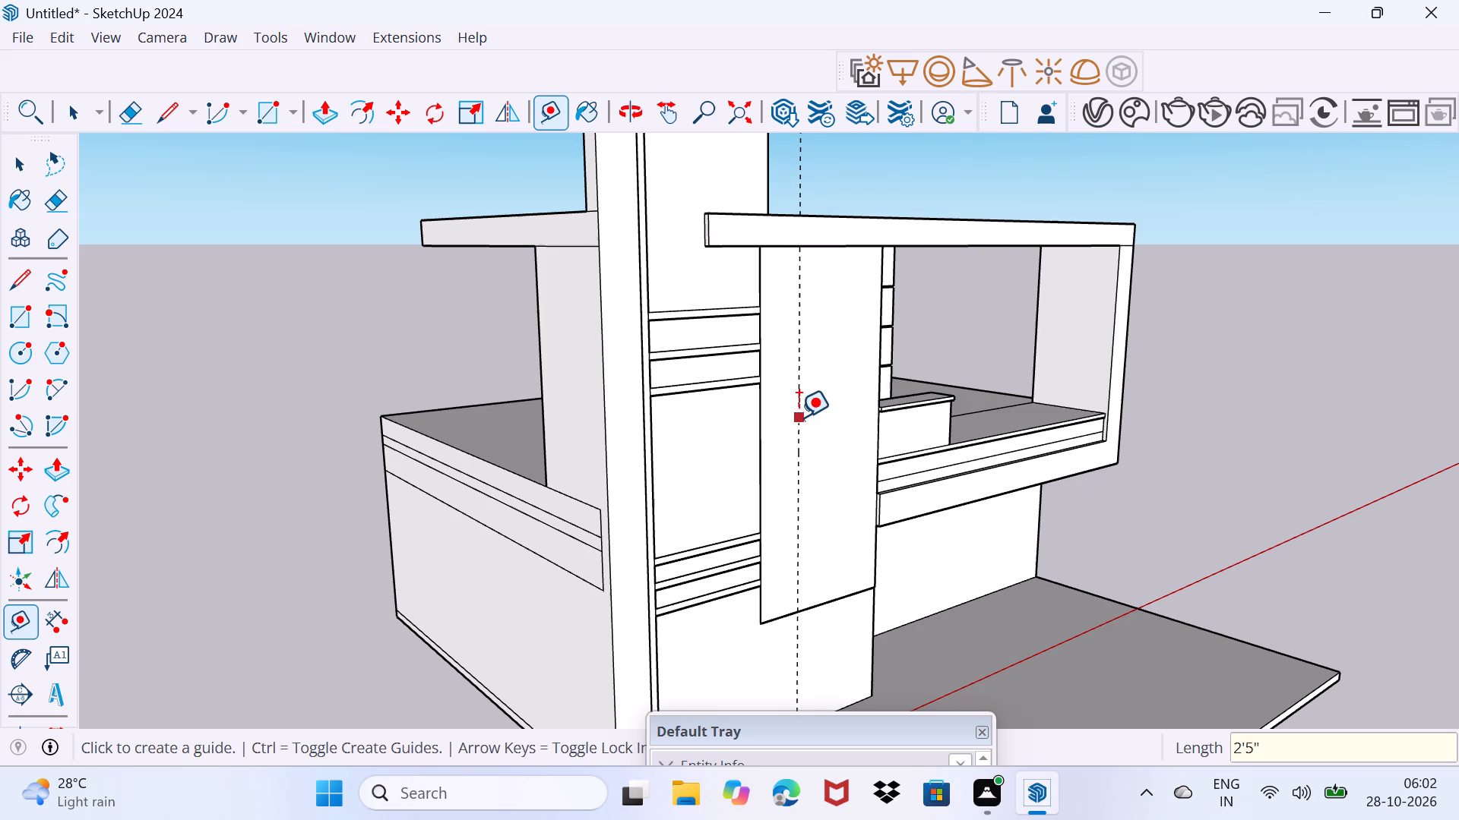
click(799, 417)
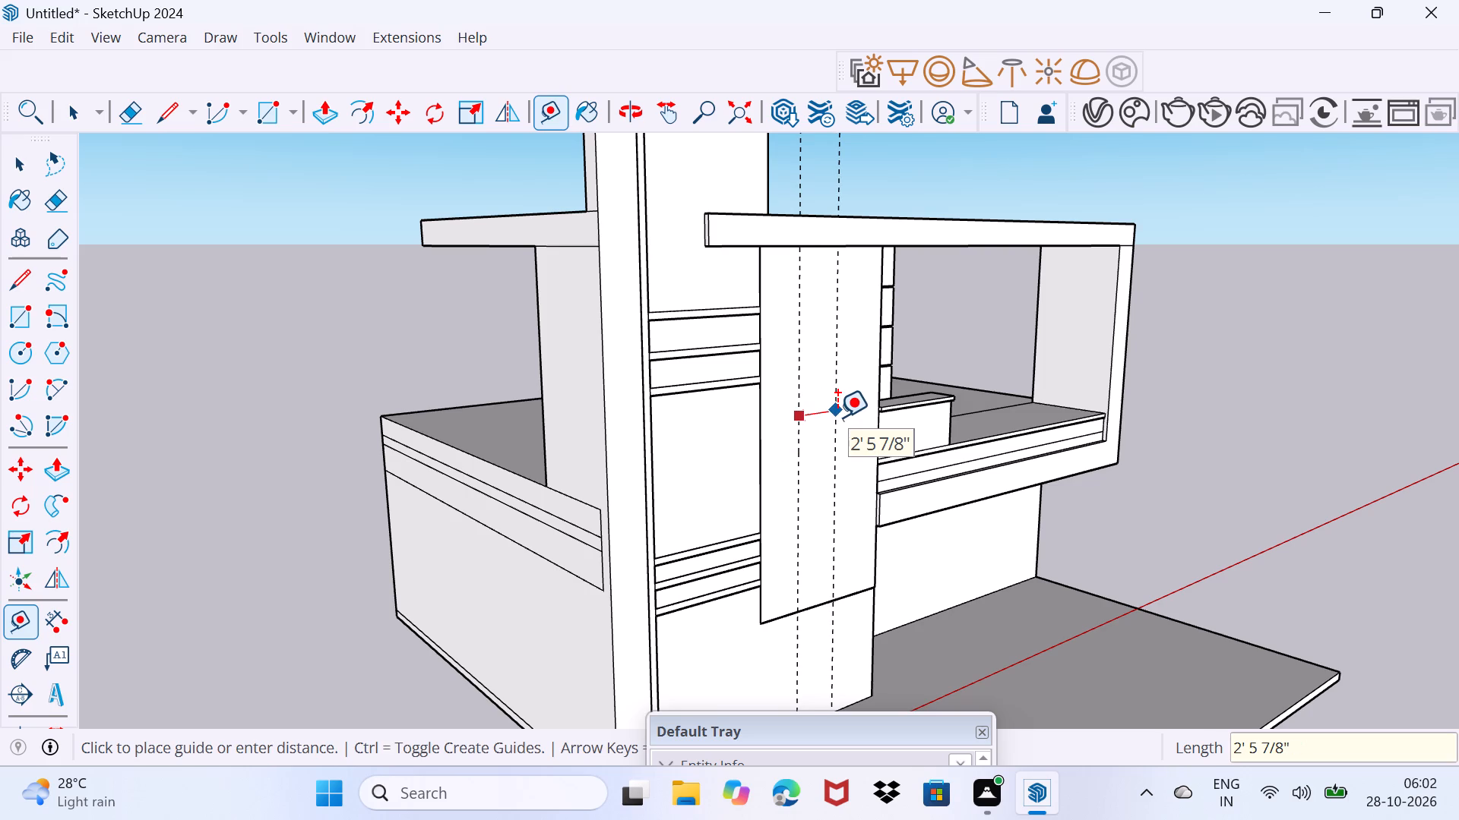
click(843, 412)
key(space)
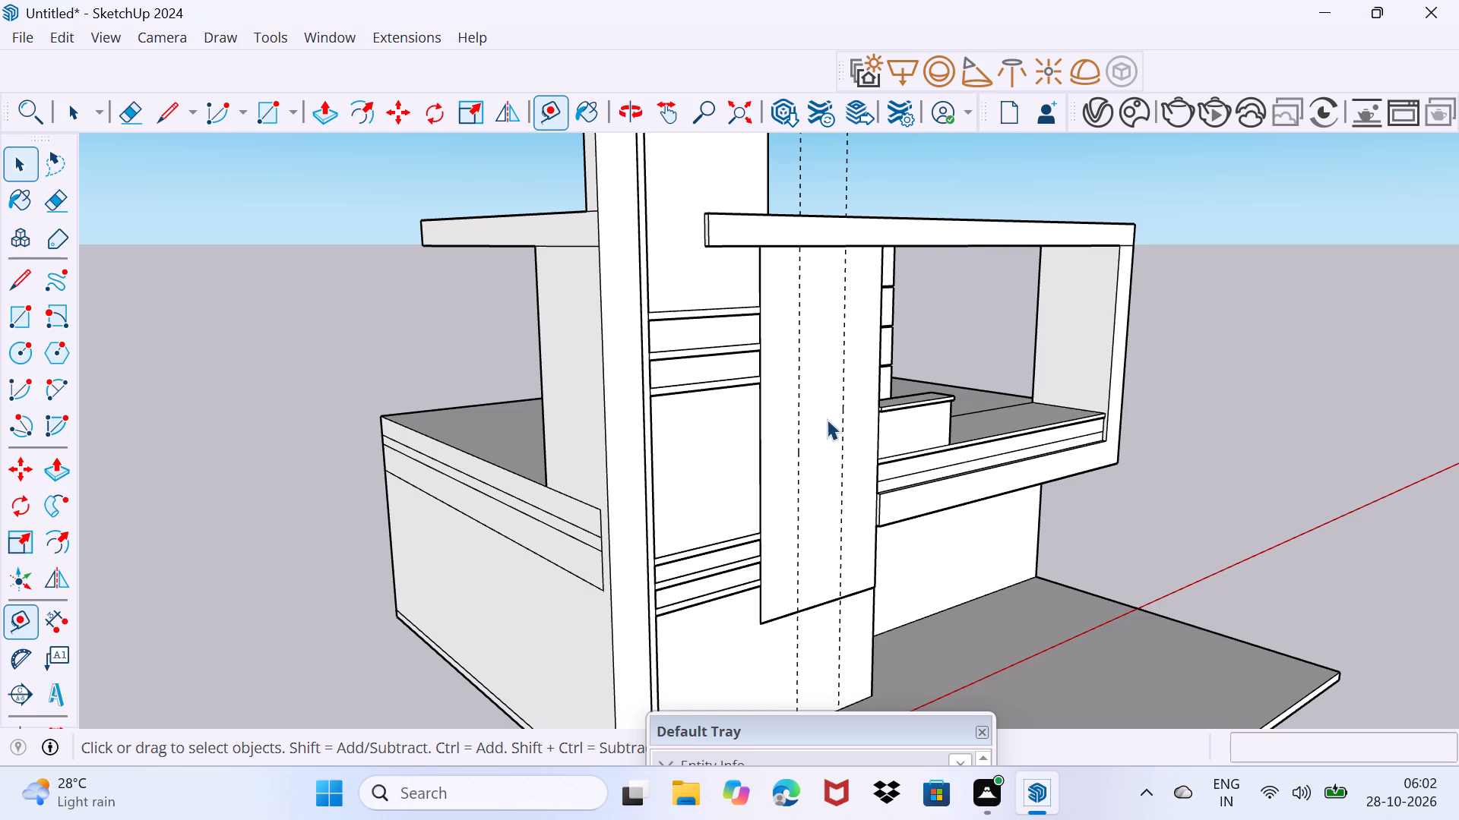
Draw a vertical line along the first guide from the slab underside to the tall panel's bottom edge, about 18'4 3/4" long.
scroll(804, 431, down, 2)
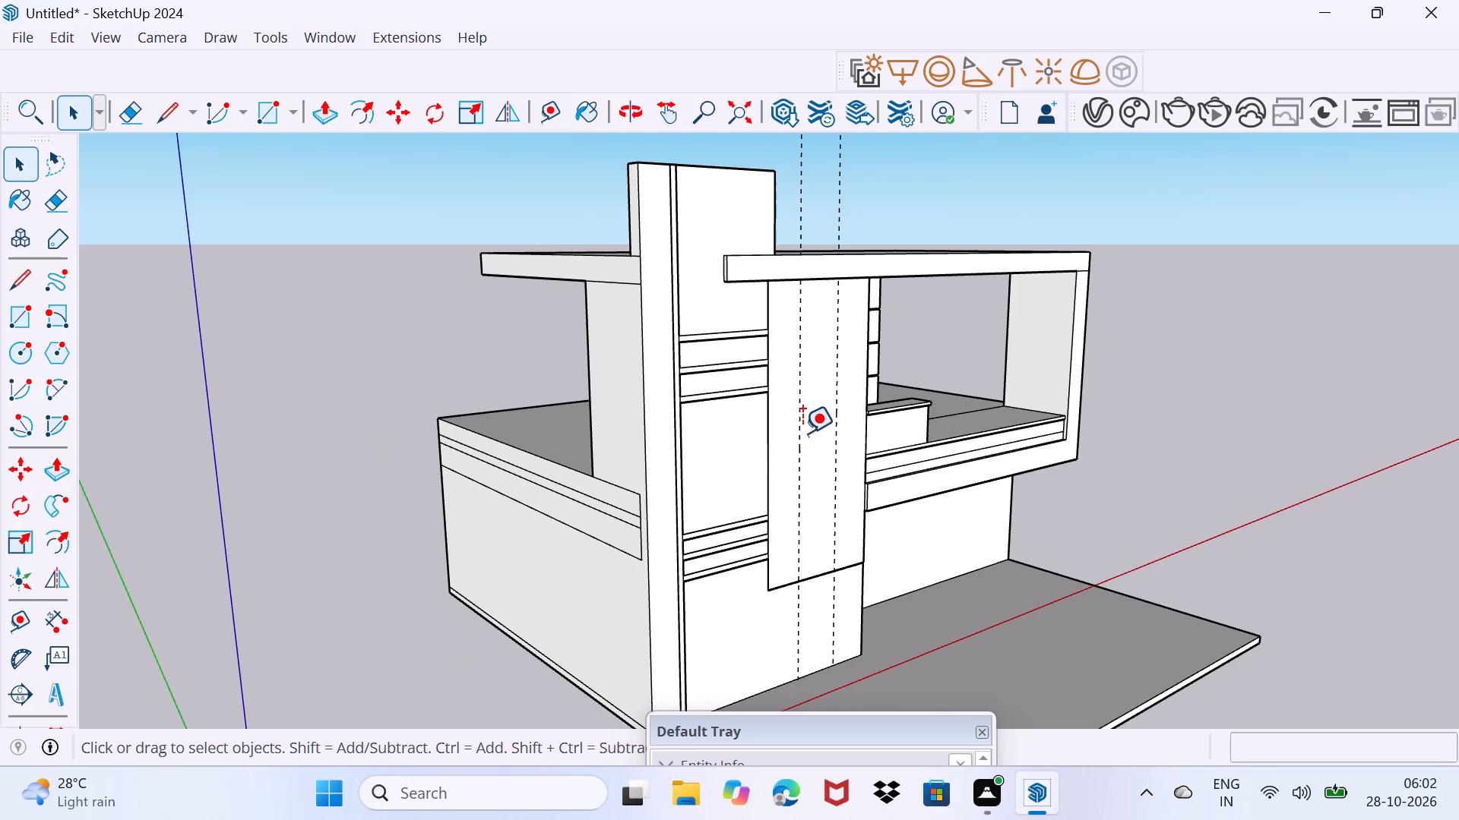
key(t)
middle_drag(794, 436, 768, 369)
key(l)
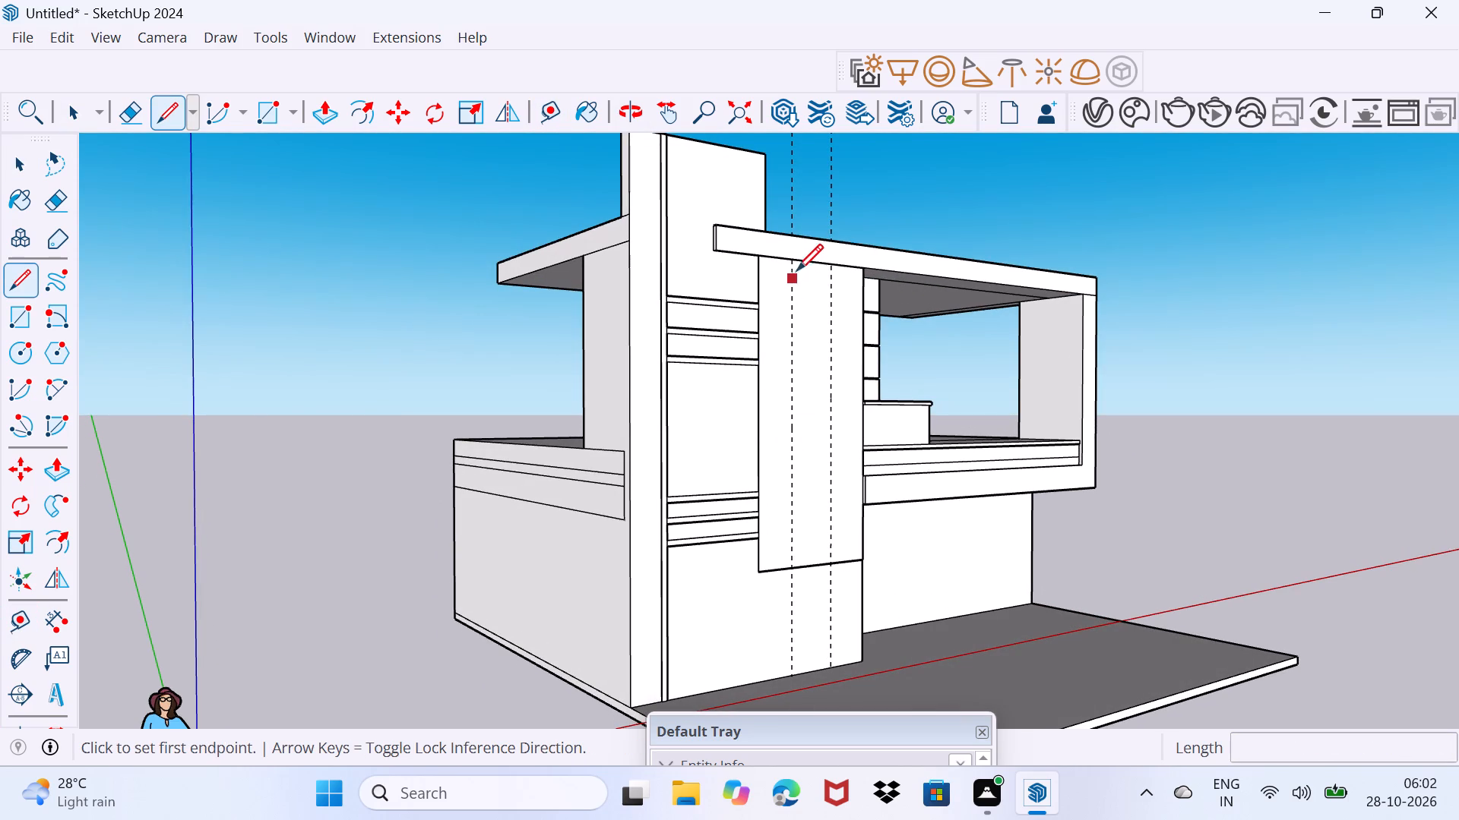
scroll(786, 276, up, 6)
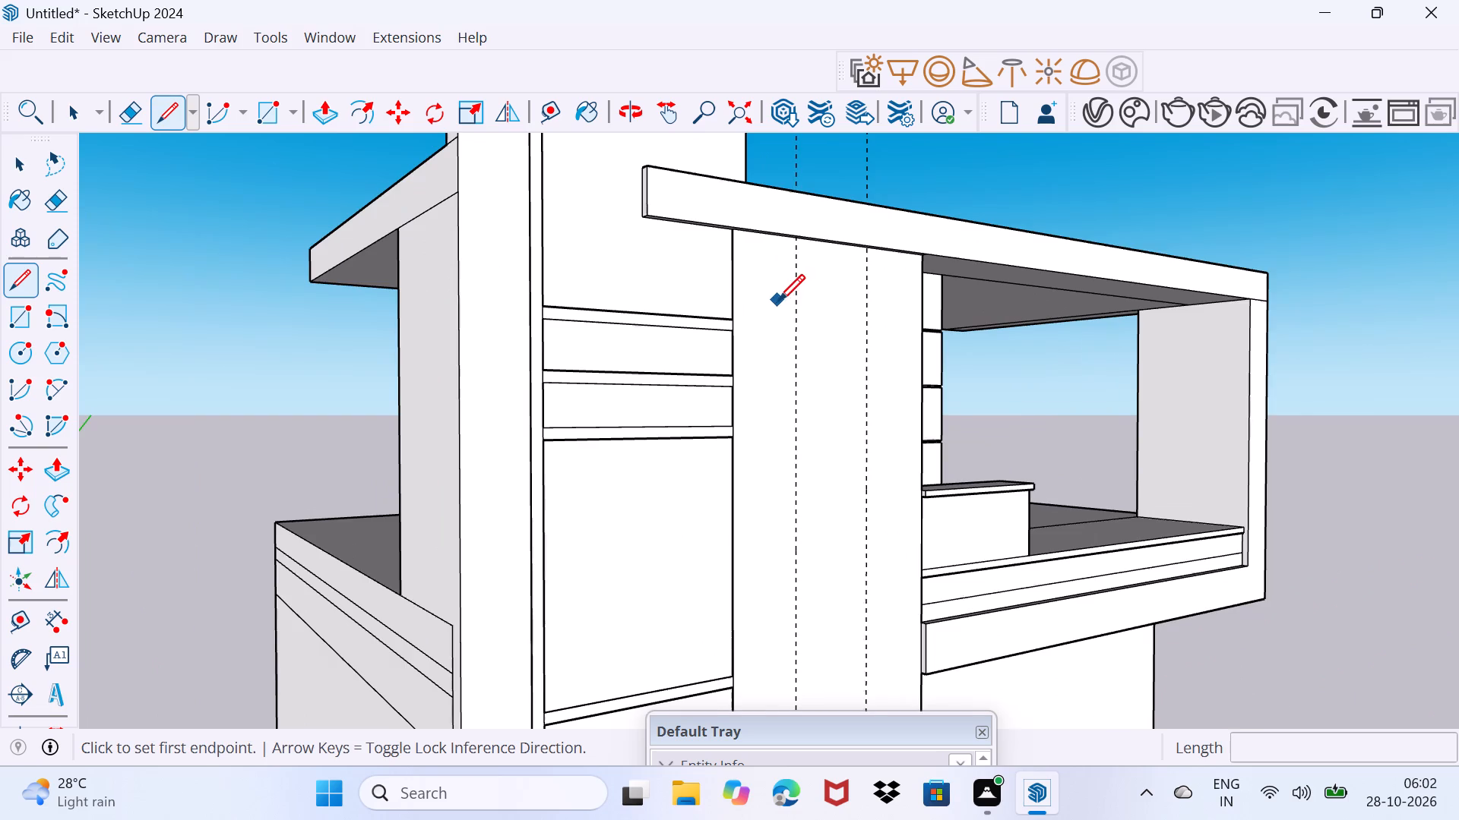
scroll(778, 301, up, 1)
middle_drag(778, 301, 875, 261)
scroll(852, 231, up, 5)
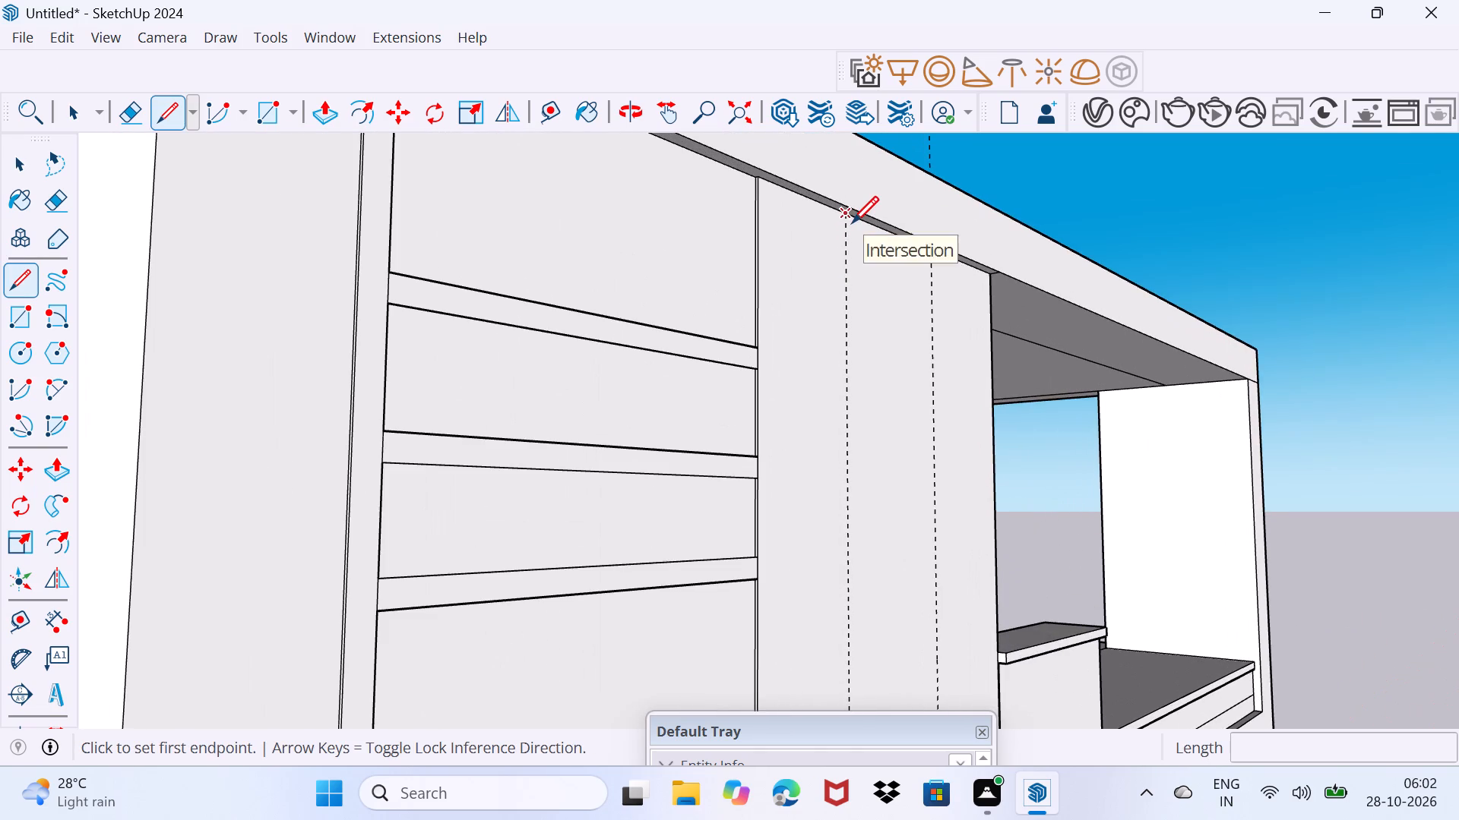
click(852, 222)
scroll(871, 360, down, 4)
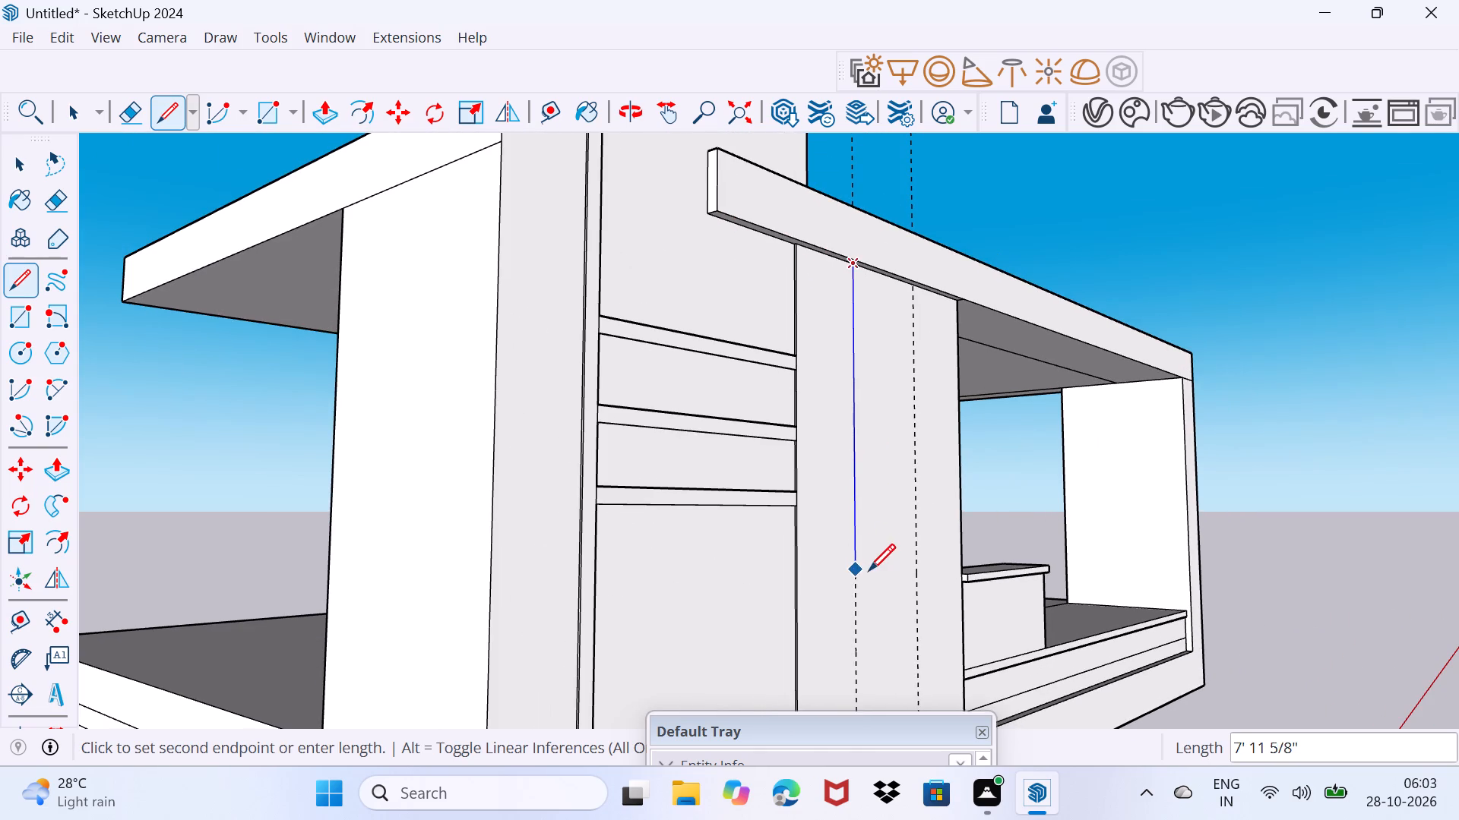
middle_drag(869, 570, 828, 264)
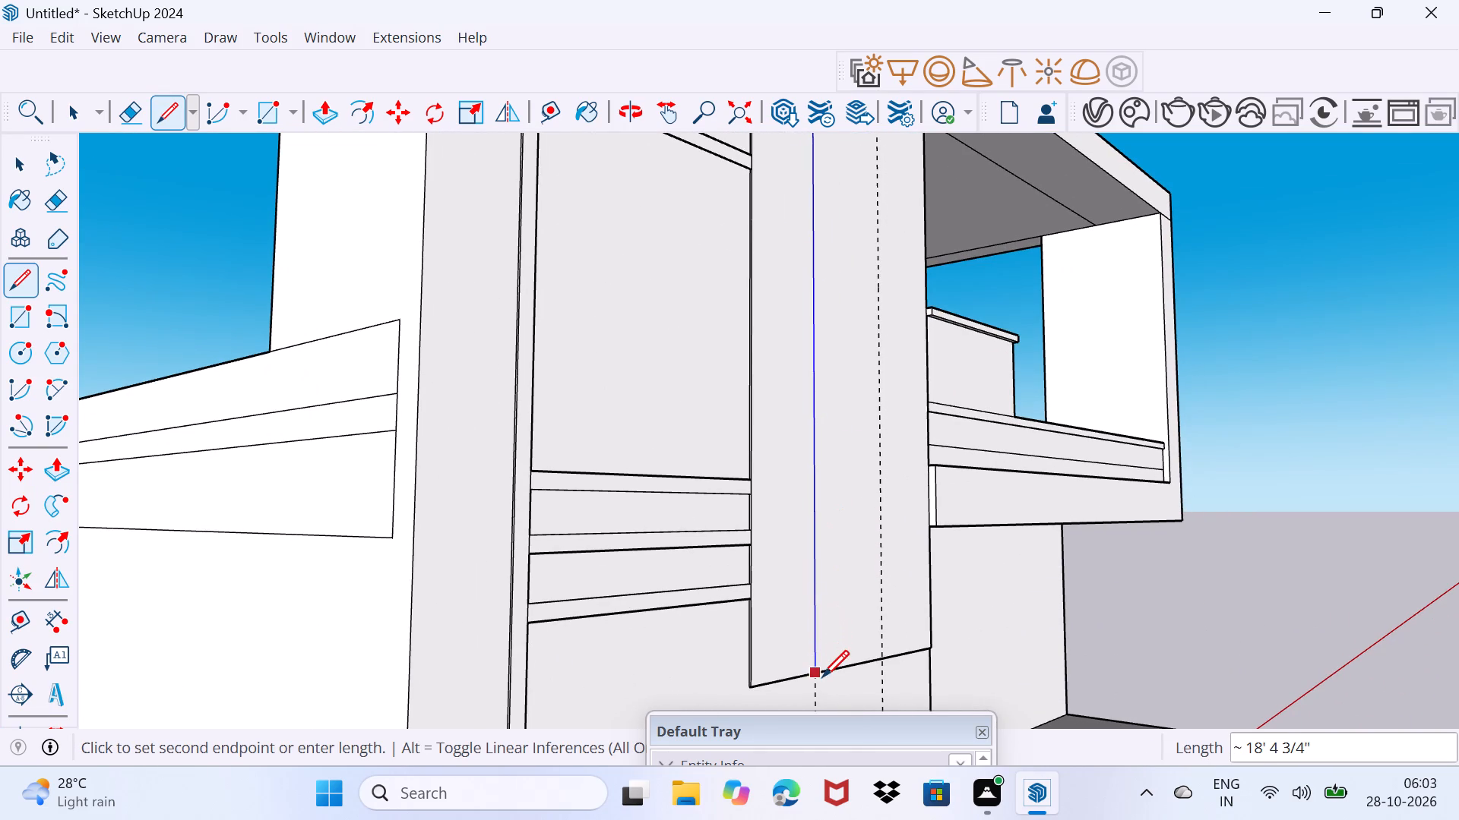
click(822, 676)
Draw a second vertical line along the other guide over the tall panel's full height, about 18'4 3/4".
scroll(840, 396, down, 4)
shift+middle_drag(847, 341, 857, 599)
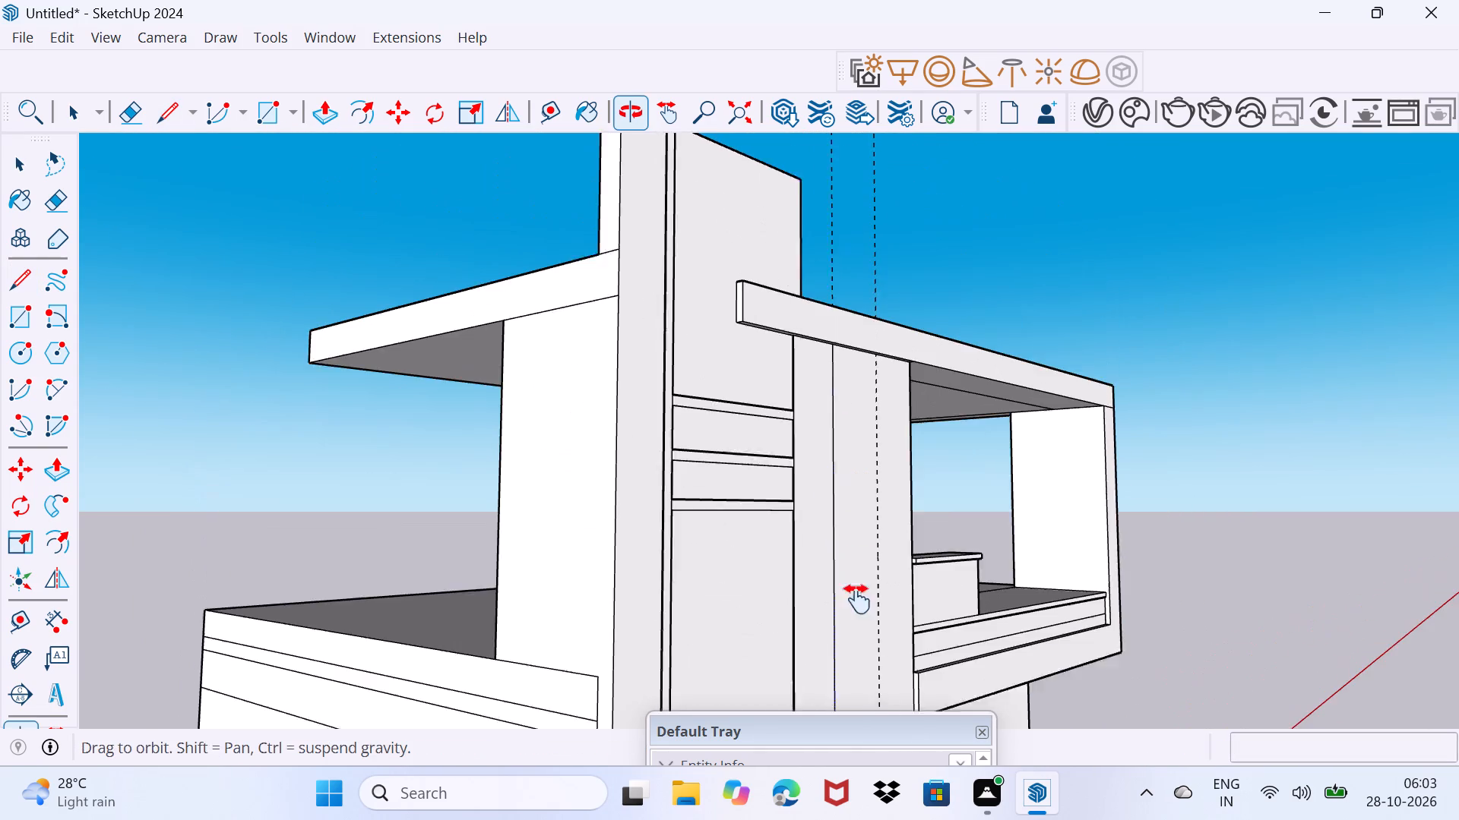
shift+middle_drag(857, 599, 856, 597)
scroll(866, 386, up, 7)
middle_drag(874, 393, 885, 334)
scroll(888, 336, up, 3)
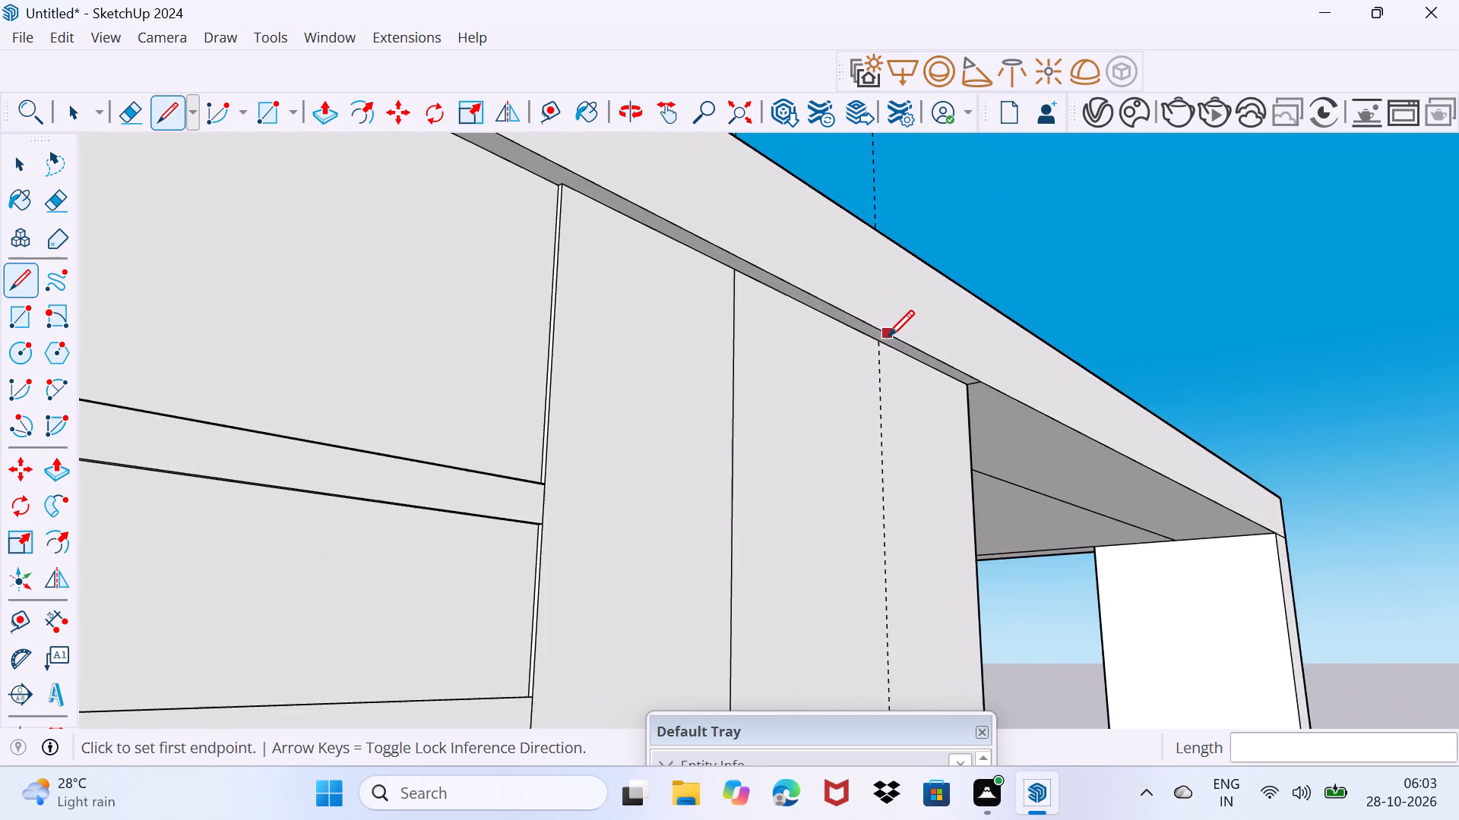
scroll(888, 336, up, 5)
click(883, 339)
scroll(874, 487, down, 5)
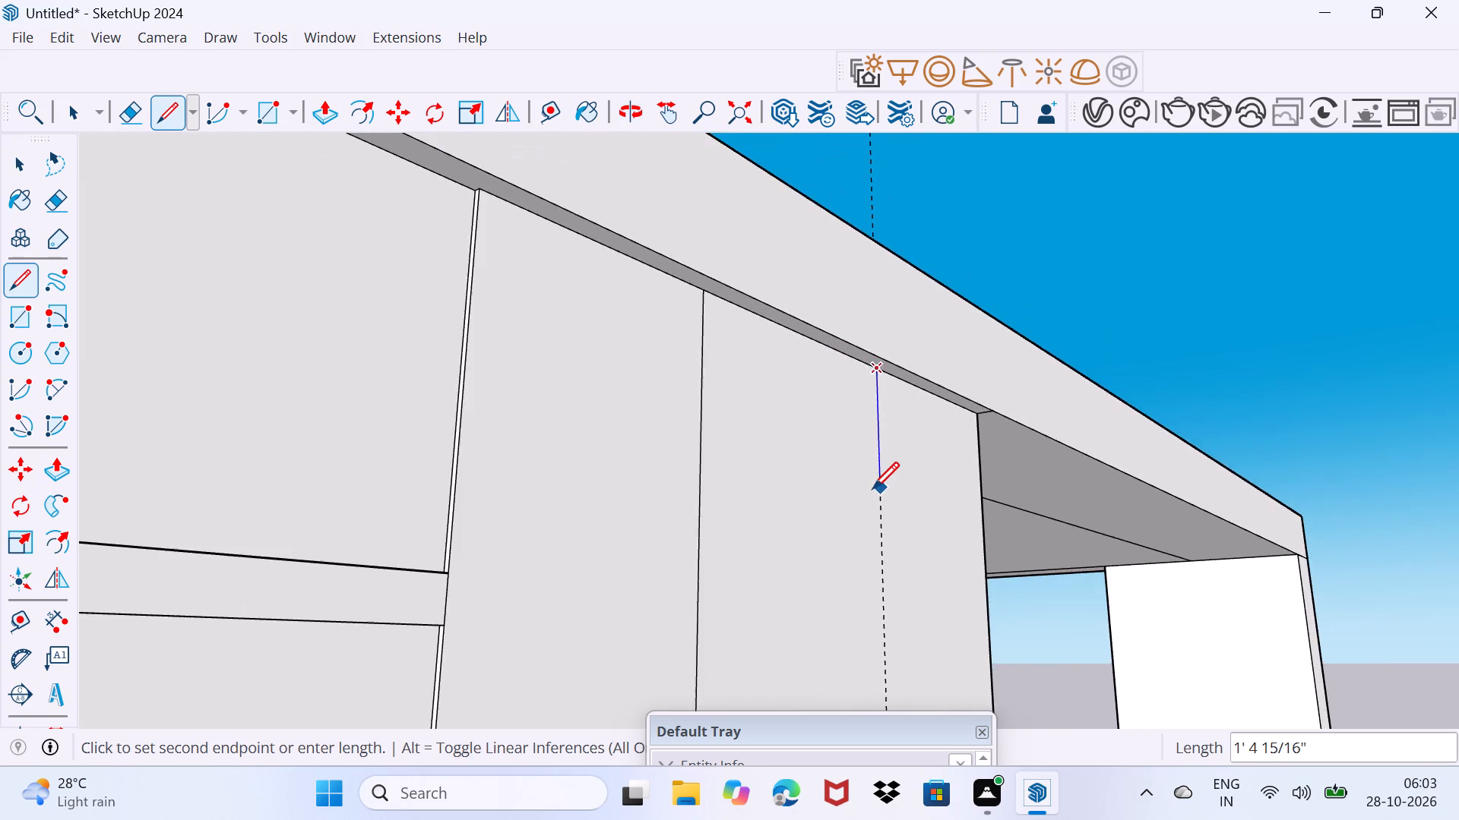
scroll(872, 488, down, 20)
scroll(872, 488, down, 3)
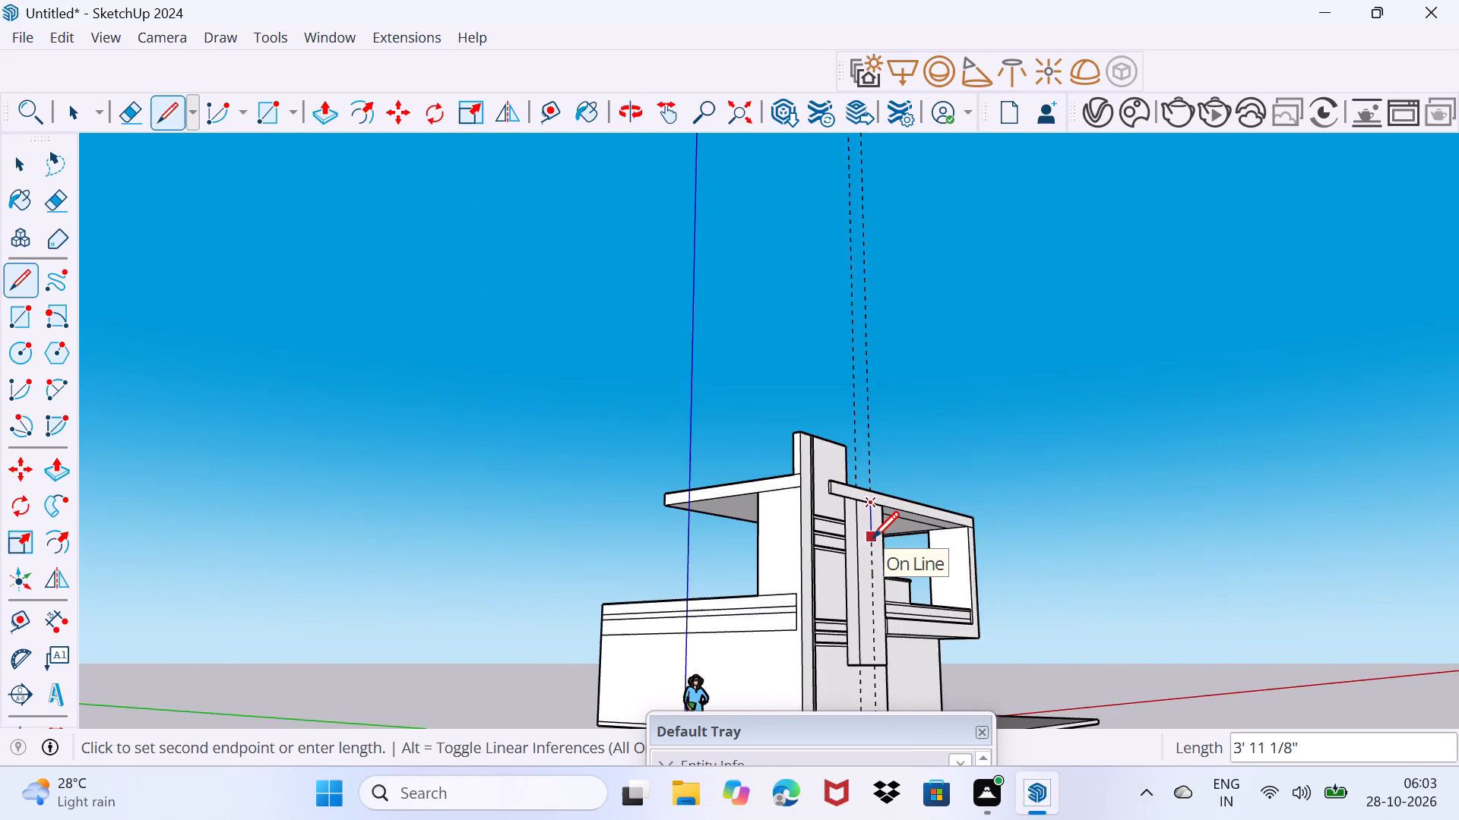
shift+middle_drag(872, 538, 666, 370)
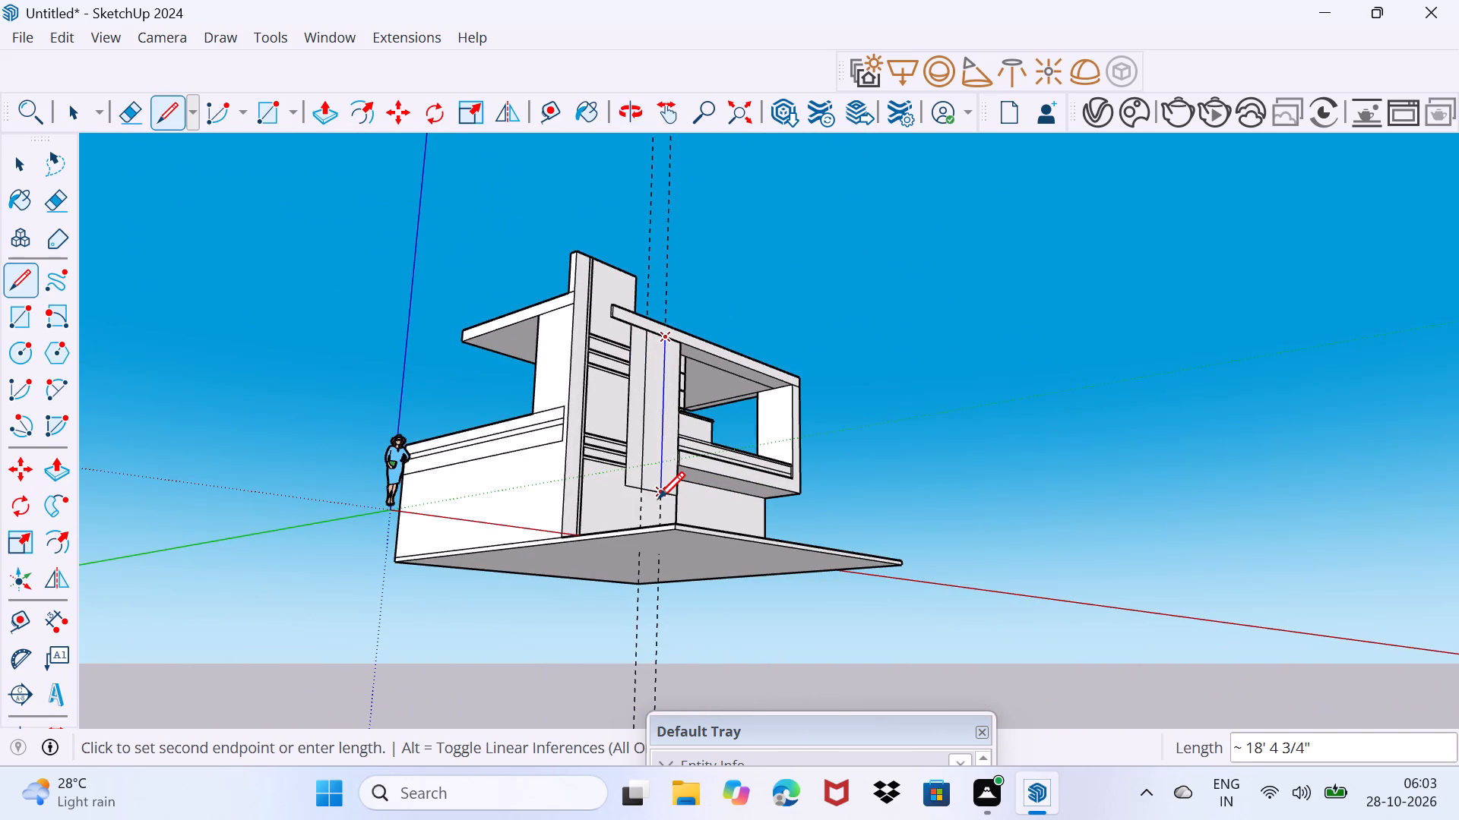
click(658, 498)
key(space)
Erase both vertical construction guides running through the tall panel.
scroll(650, 443, up, 4)
middle_drag(650, 430, 614, 519)
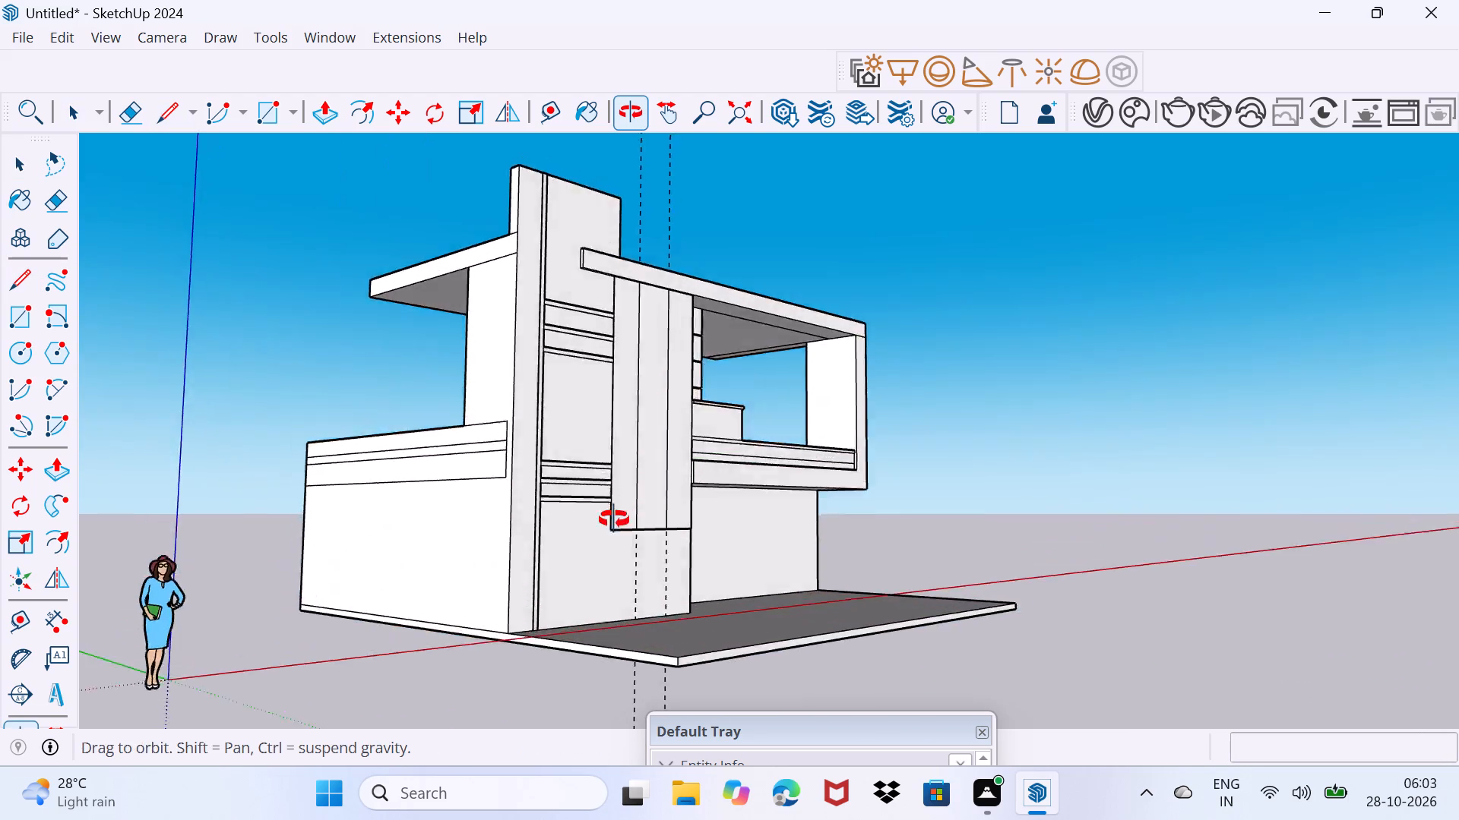
middle_drag(614, 519, 537, 521)
scroll(590, 449, down, 3)
key(e)
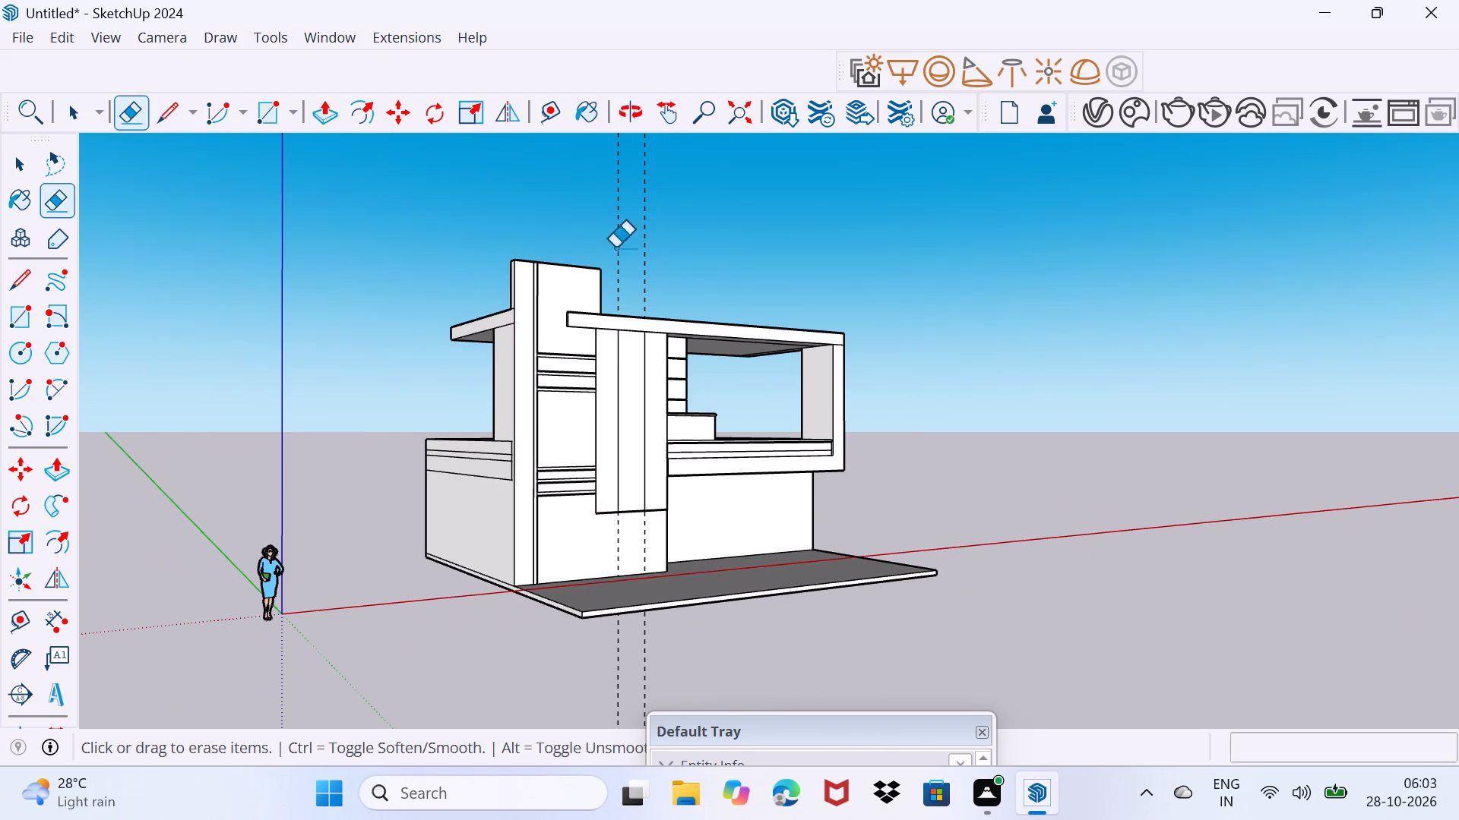
drag(603, 200, 774, 121)
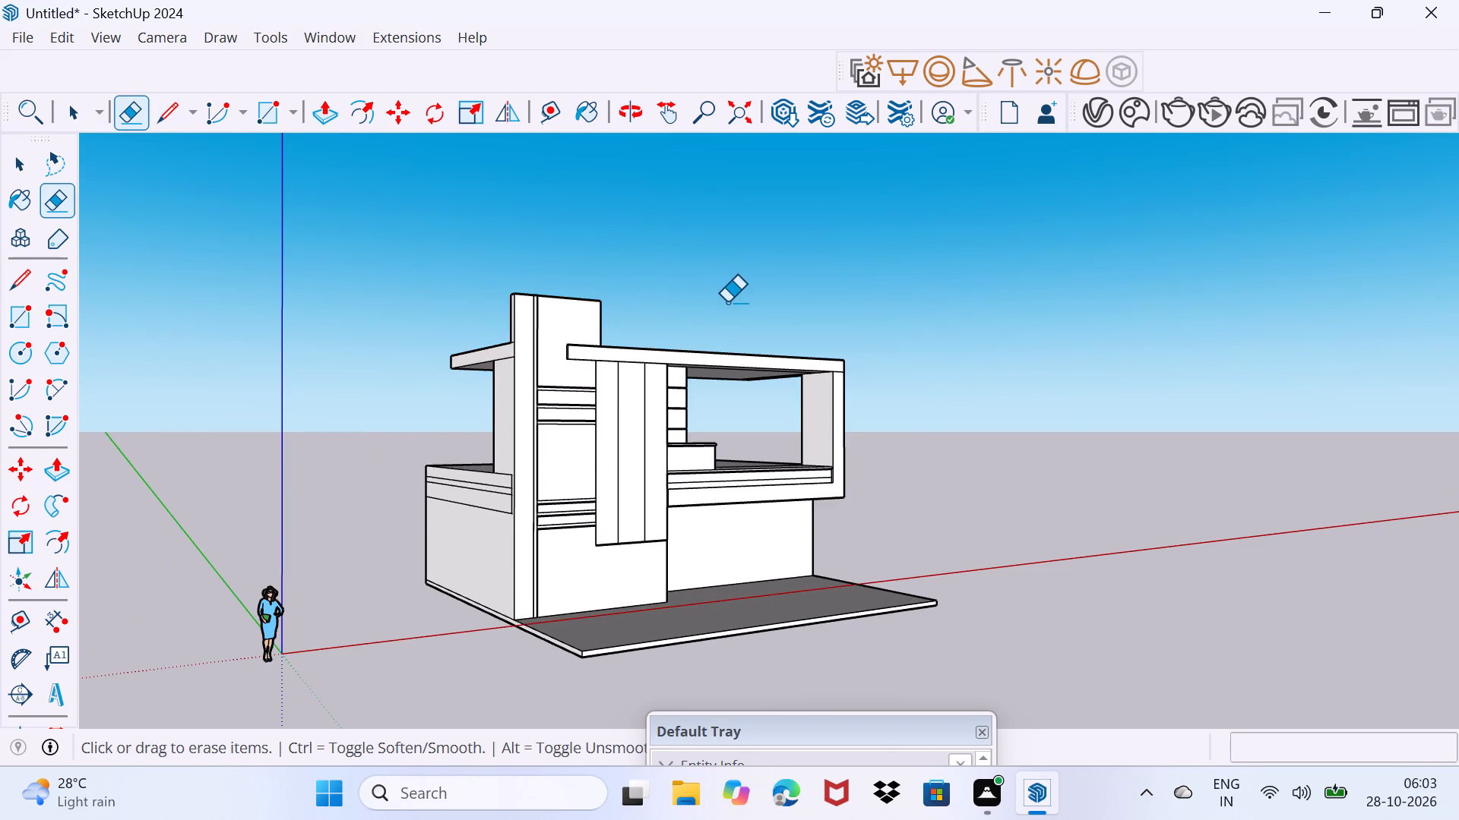
Draw a rectangle about 7'3 1/2" high by 1'3" wide on the tall panel's strip-side division, against its first vertical dividing line.
scroll(550, 506, up, 3)
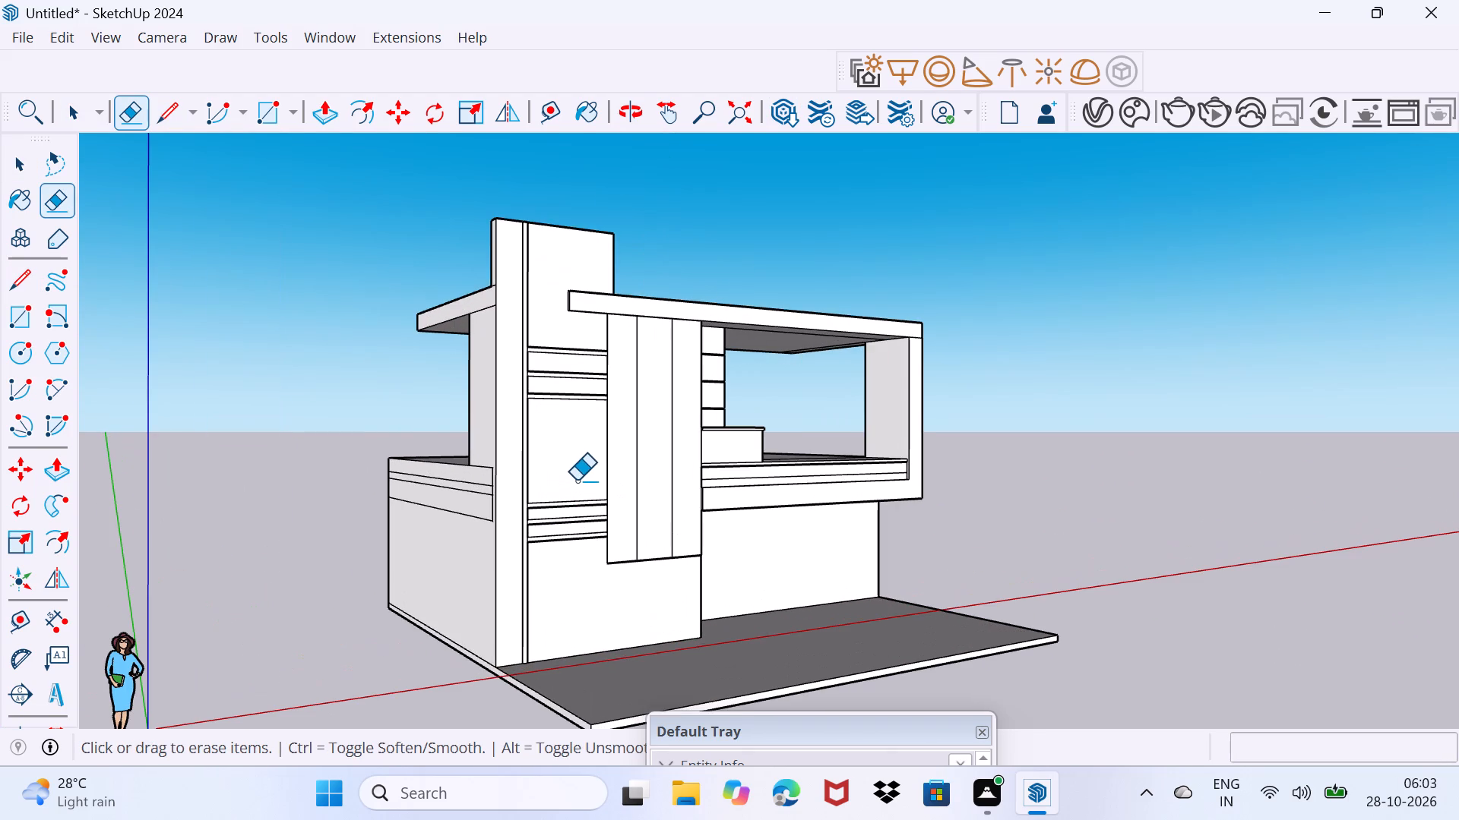
key(space)
scroll(627, 449, up, 2)
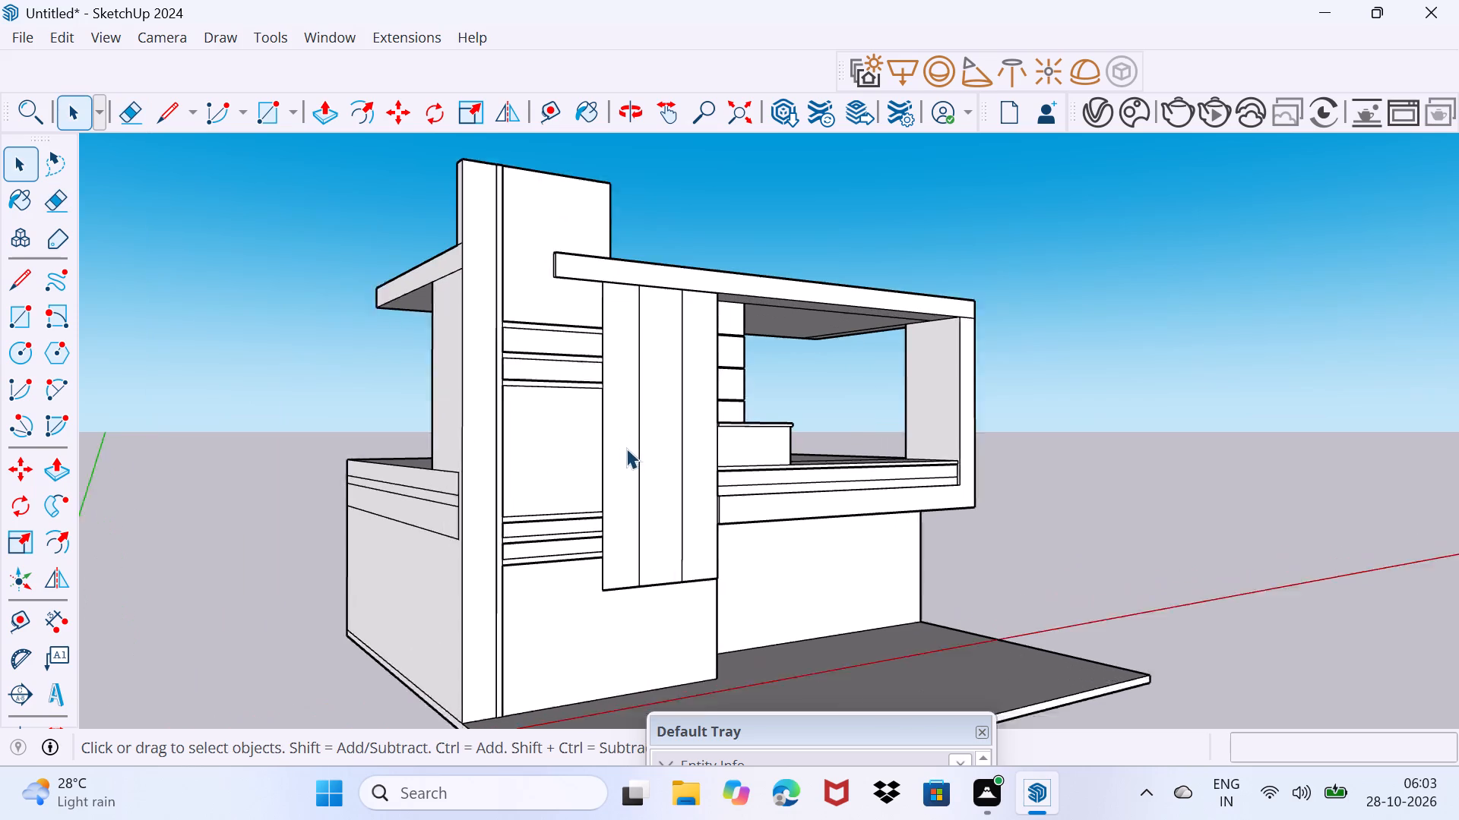
scroll(626, 448, up, 1)
middle_drag(633, 441, 597, 434)
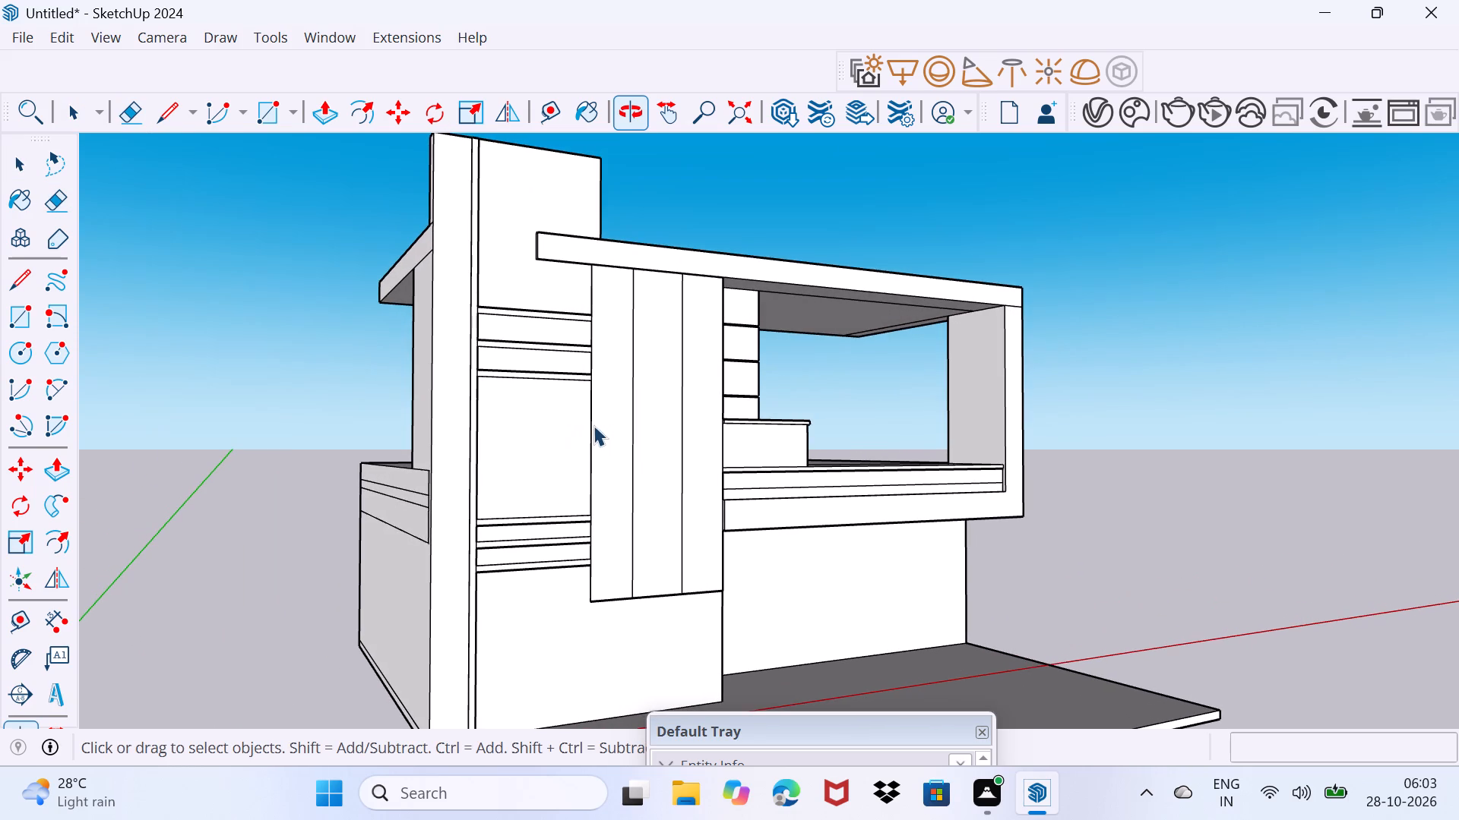
scroll(578, 414, up, 1)
middle_drag(578, 415, 611, 427)
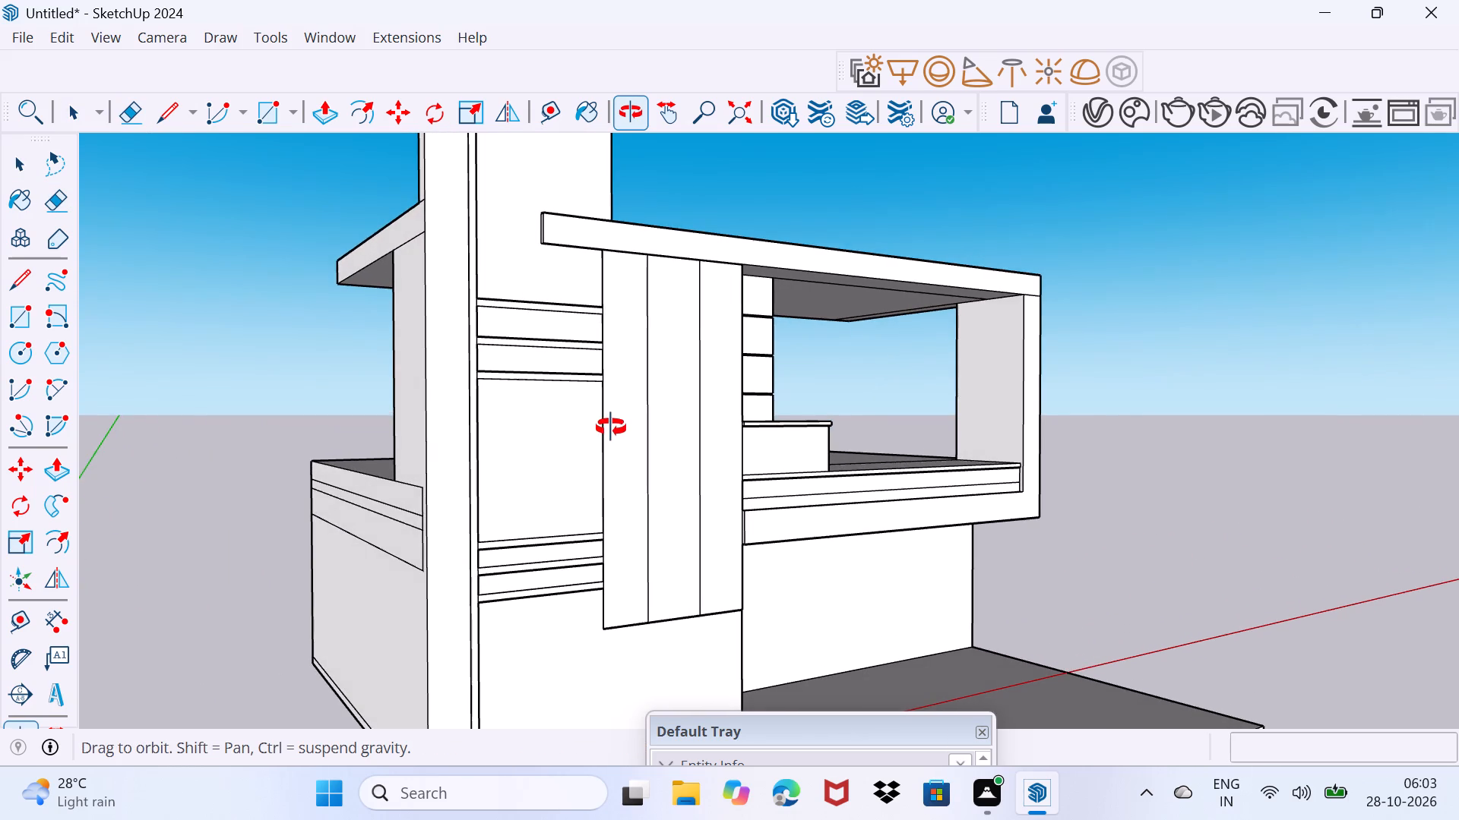
middle_drag(611, 427, 580, 428)
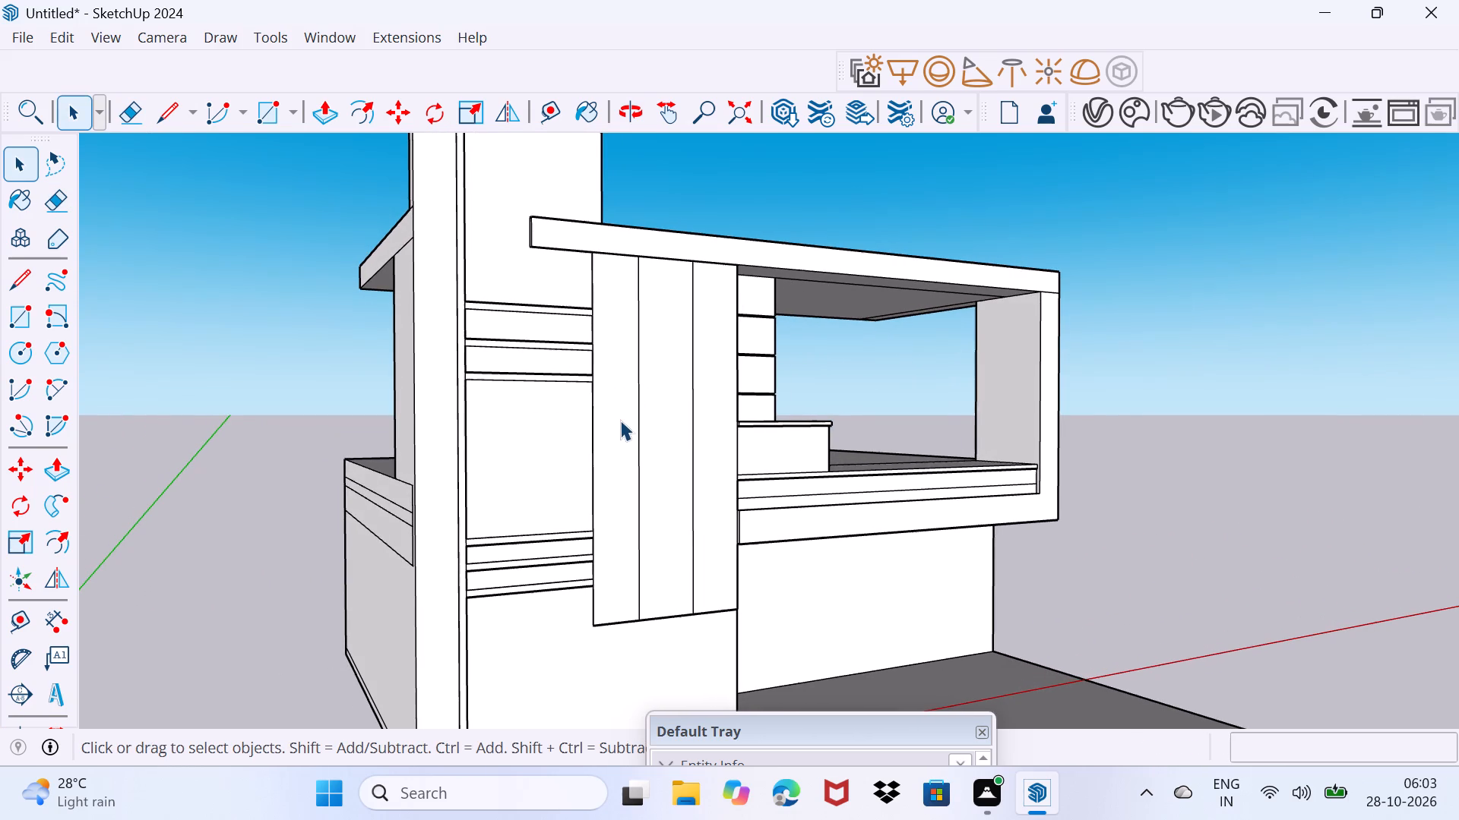
key(r)
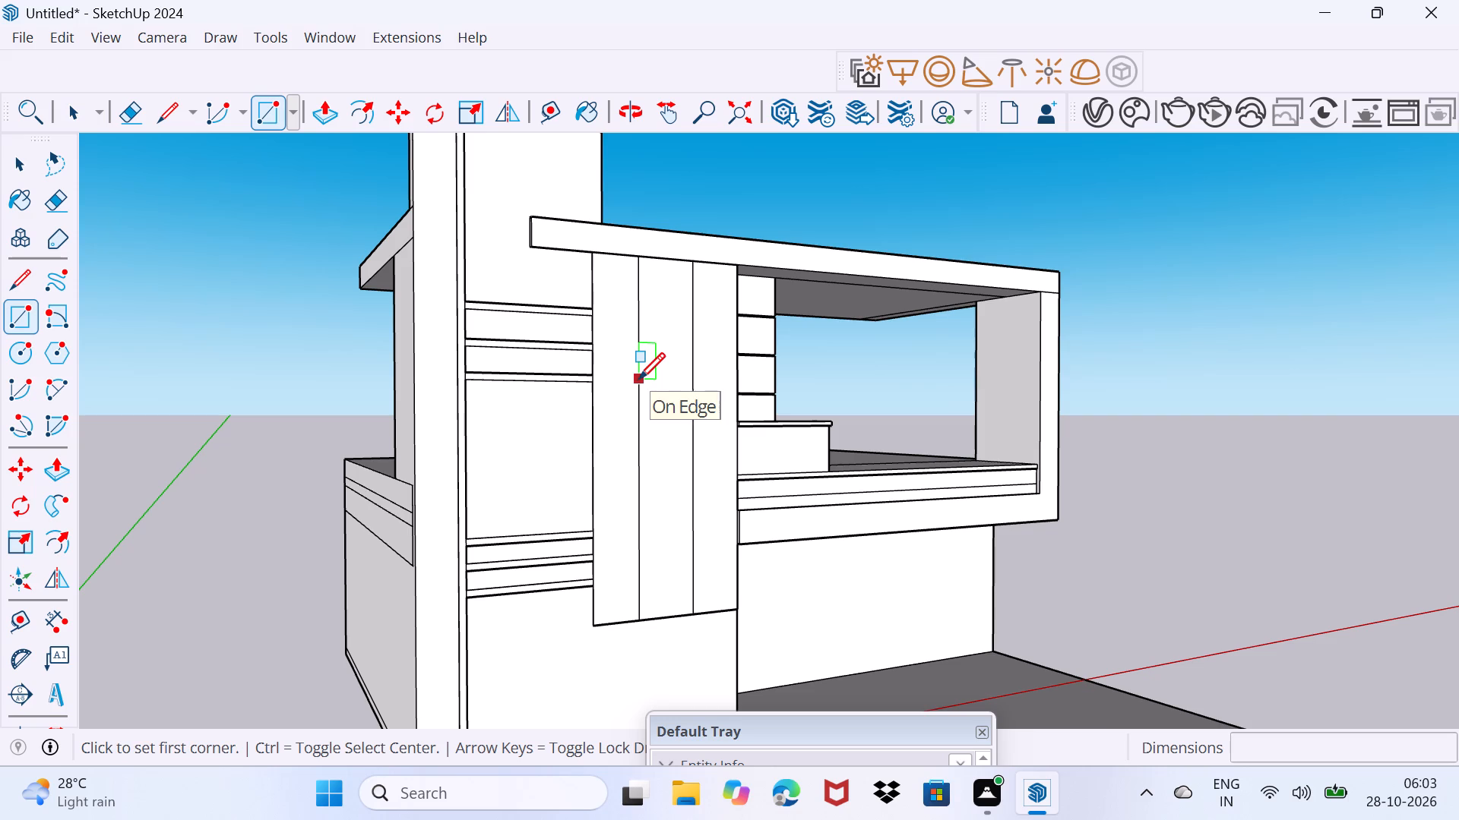
click(638, 393)
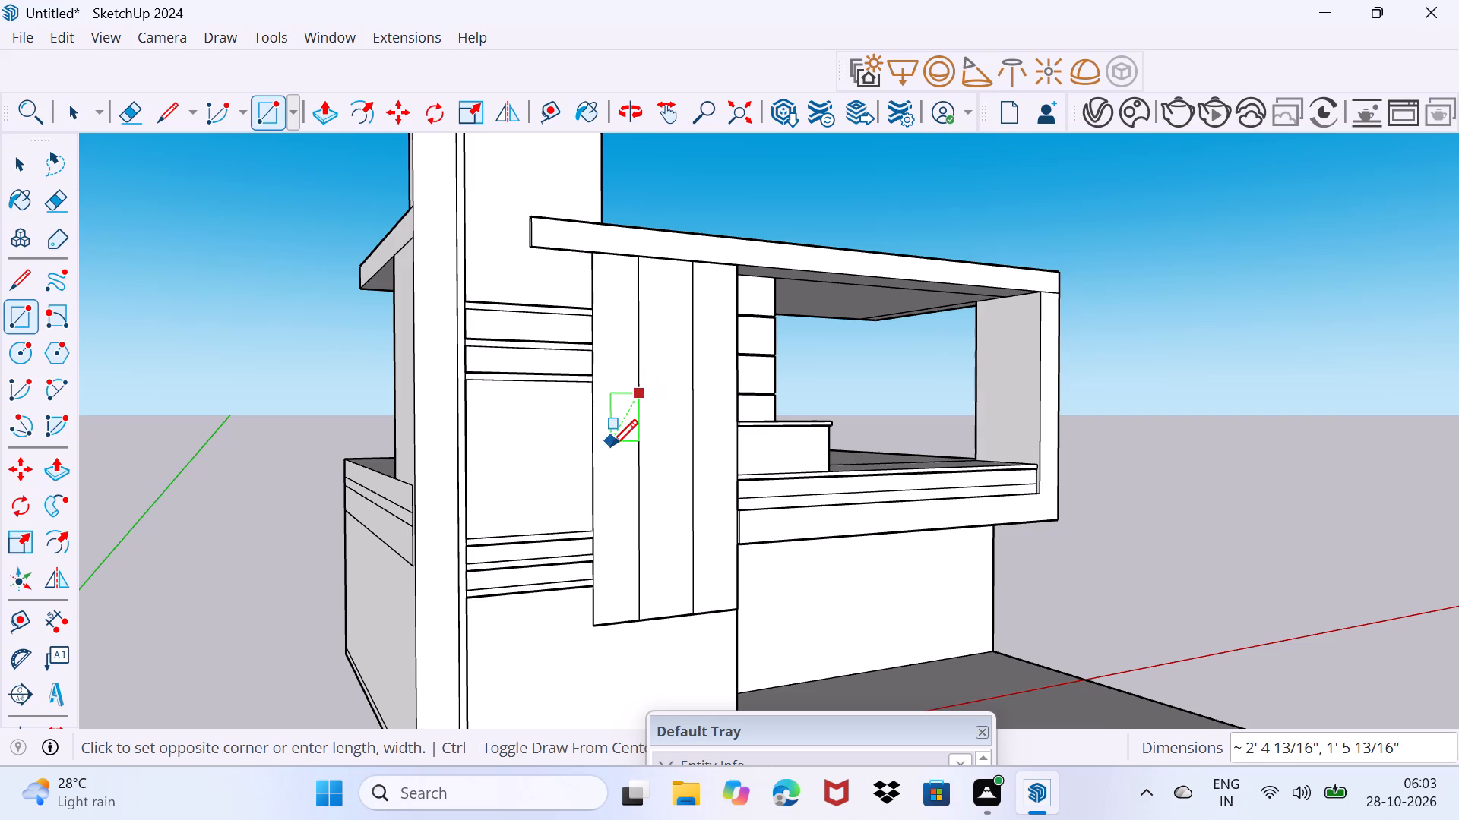
click(616, 539)
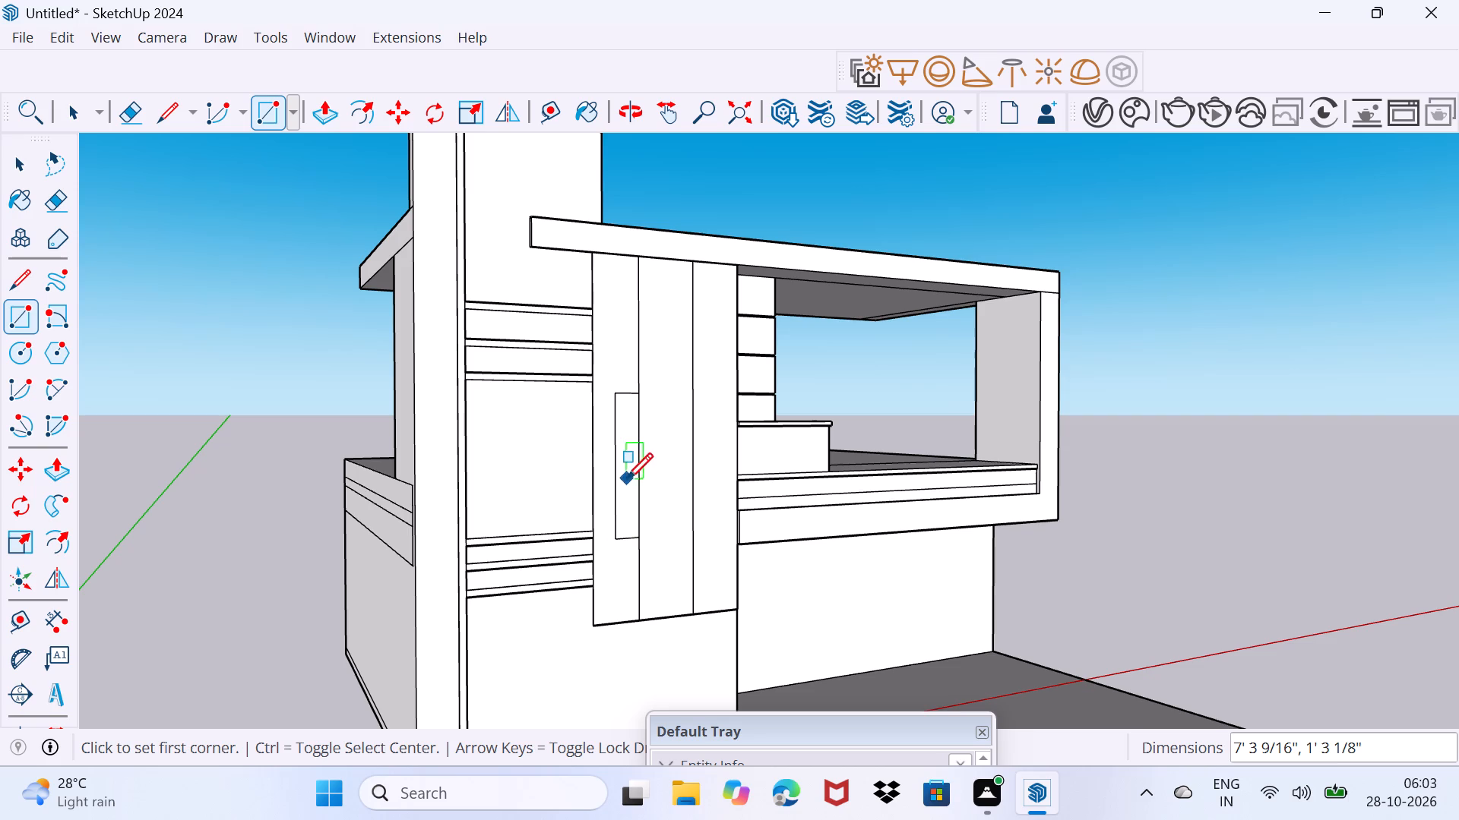
key(space)
Move the top edge of the narrow rectangle on the tall panel up about 1'11".
click(628, 393)
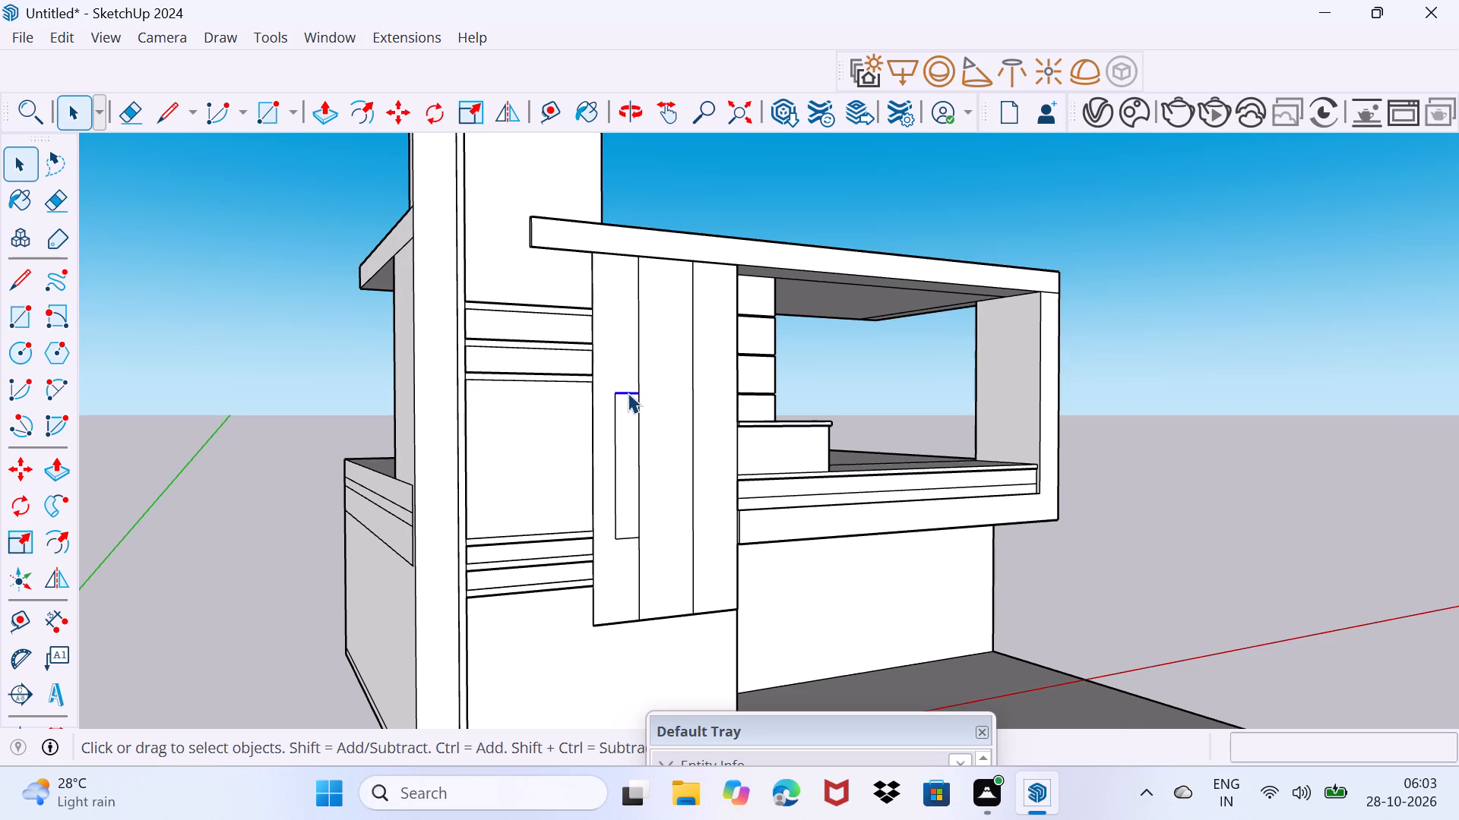
key(m)
click(617, 390)
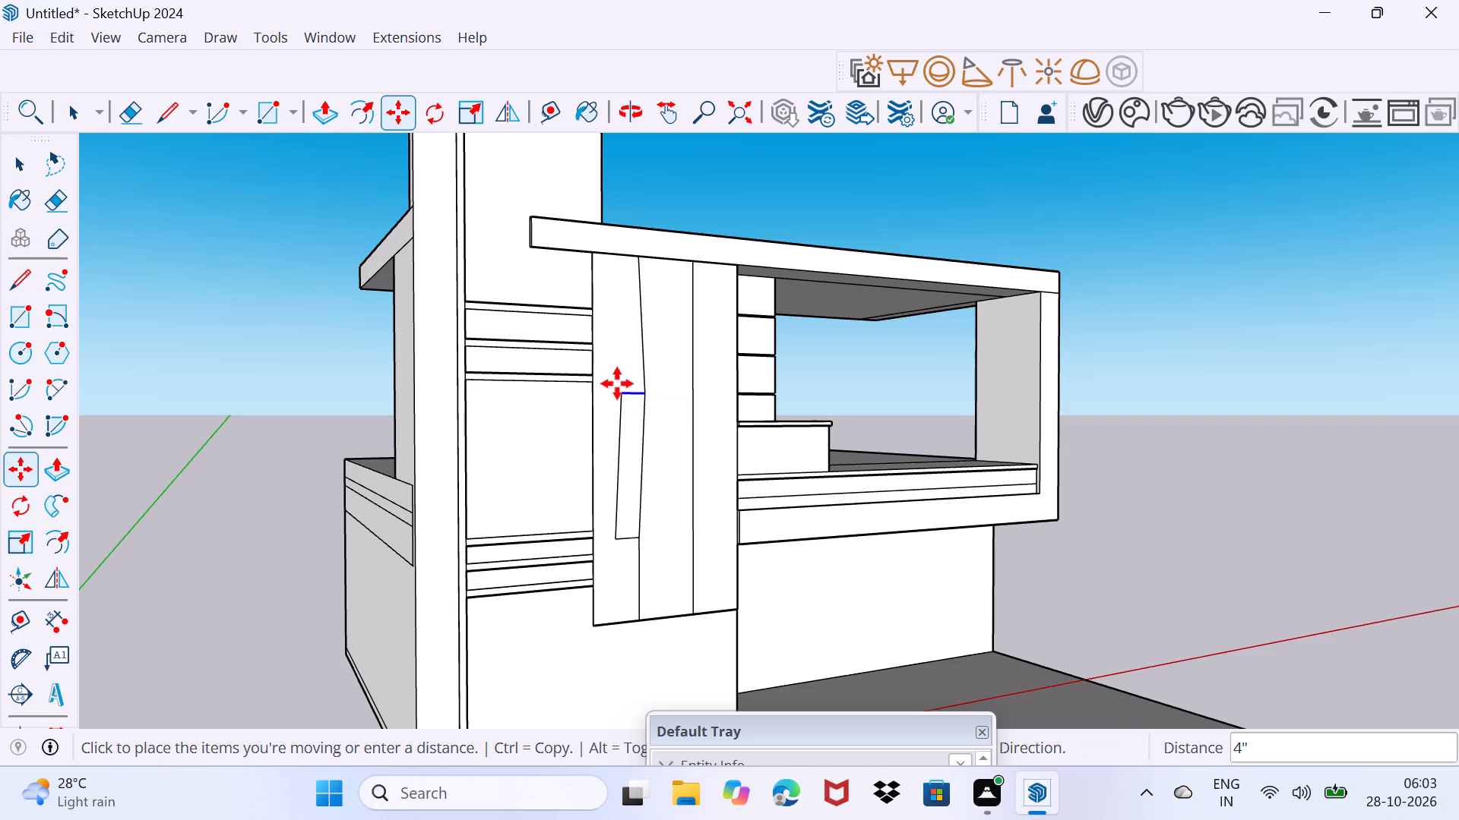
click(616, 355)
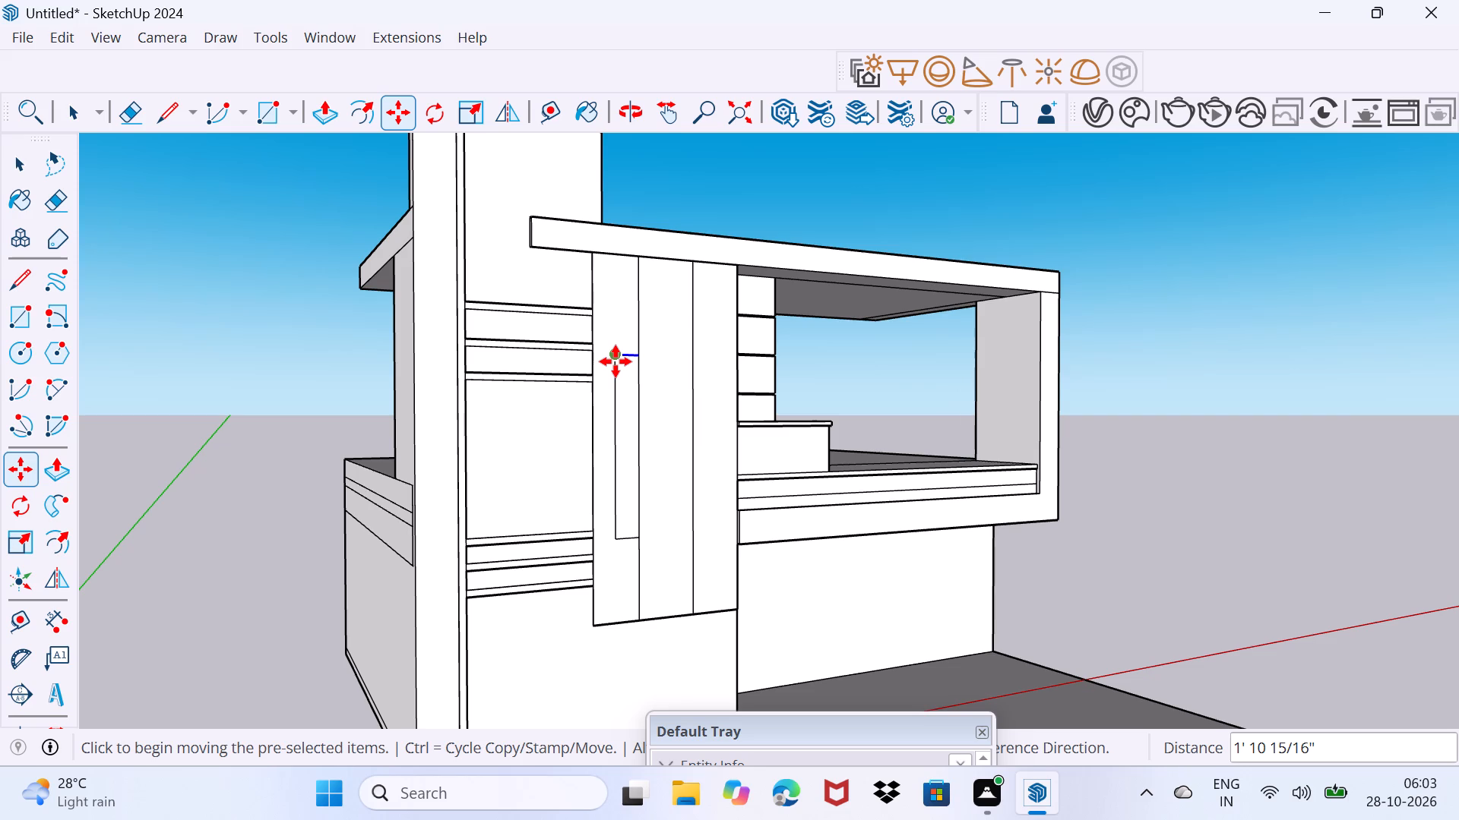
key(space)
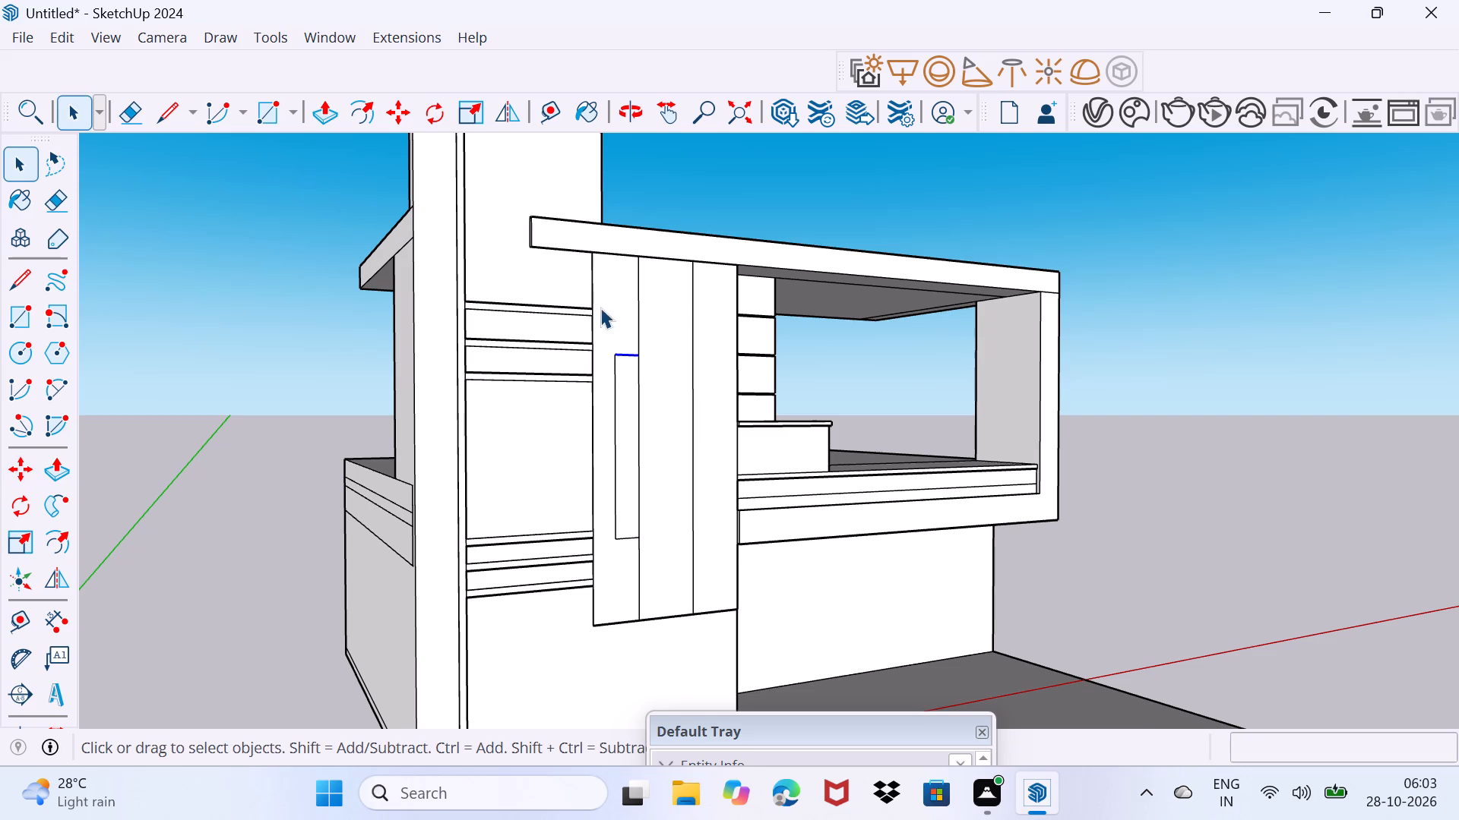
Copy the narrow rectangle's outline to the tall panel's second dividing line and to its far vertical edge, about 2'7" apart.
ctrl+click(613, 430)
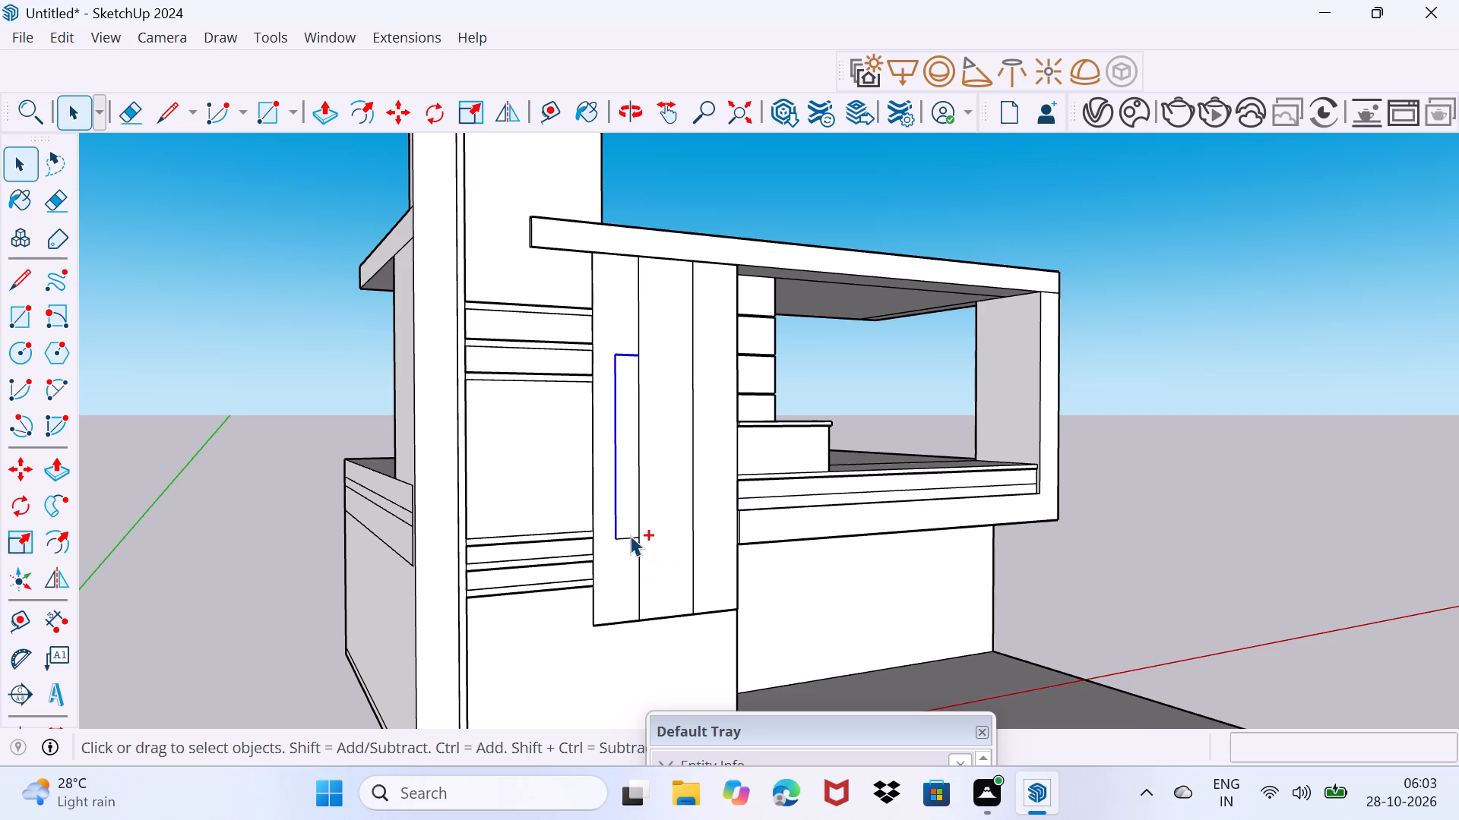
ctrl+click(630, 535)
ctrl+shift+click(628, 500)
ctrl+click(631, 538)
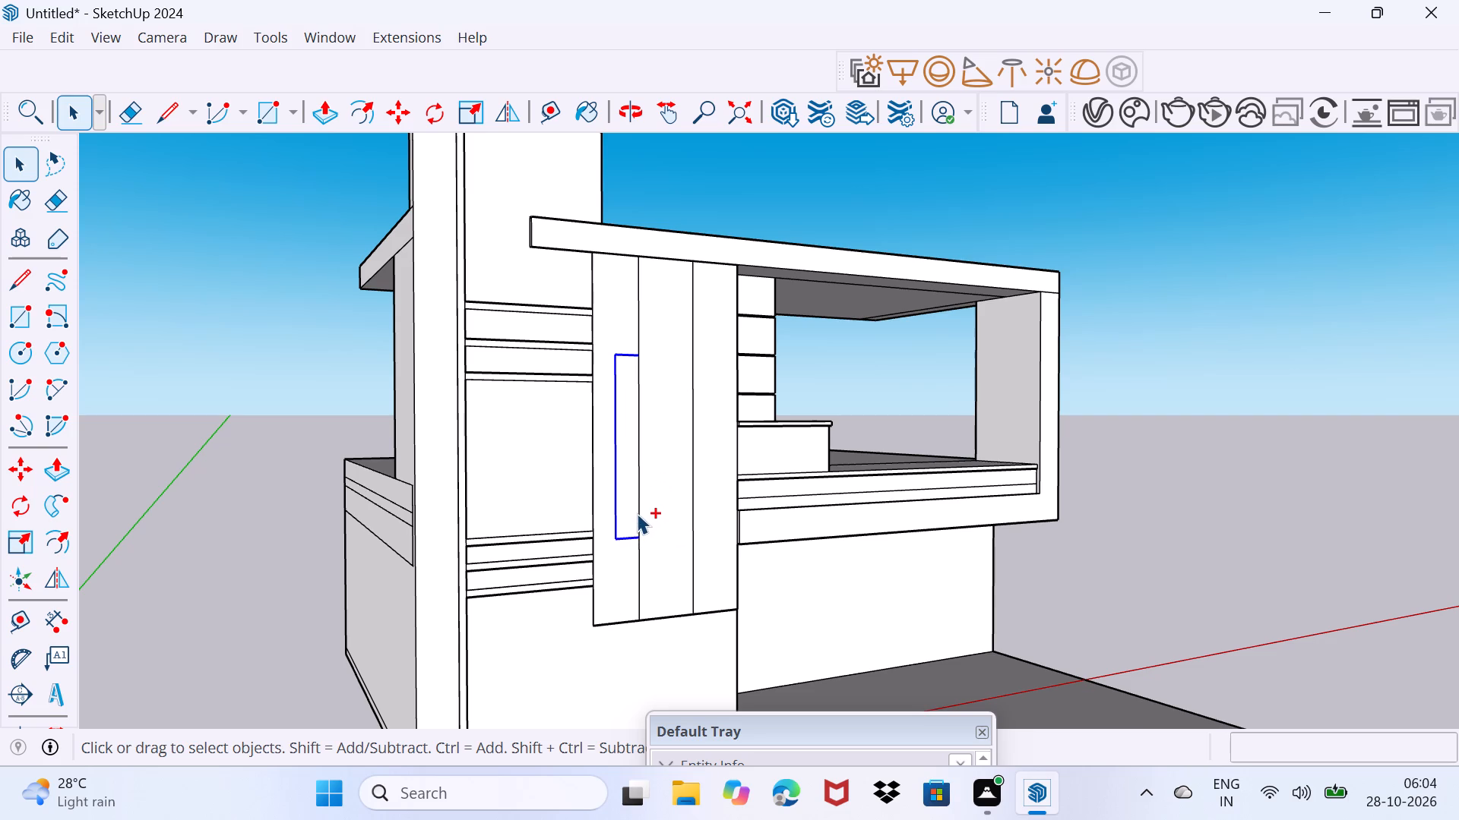
ctrl+click(637, 513)
key(m)
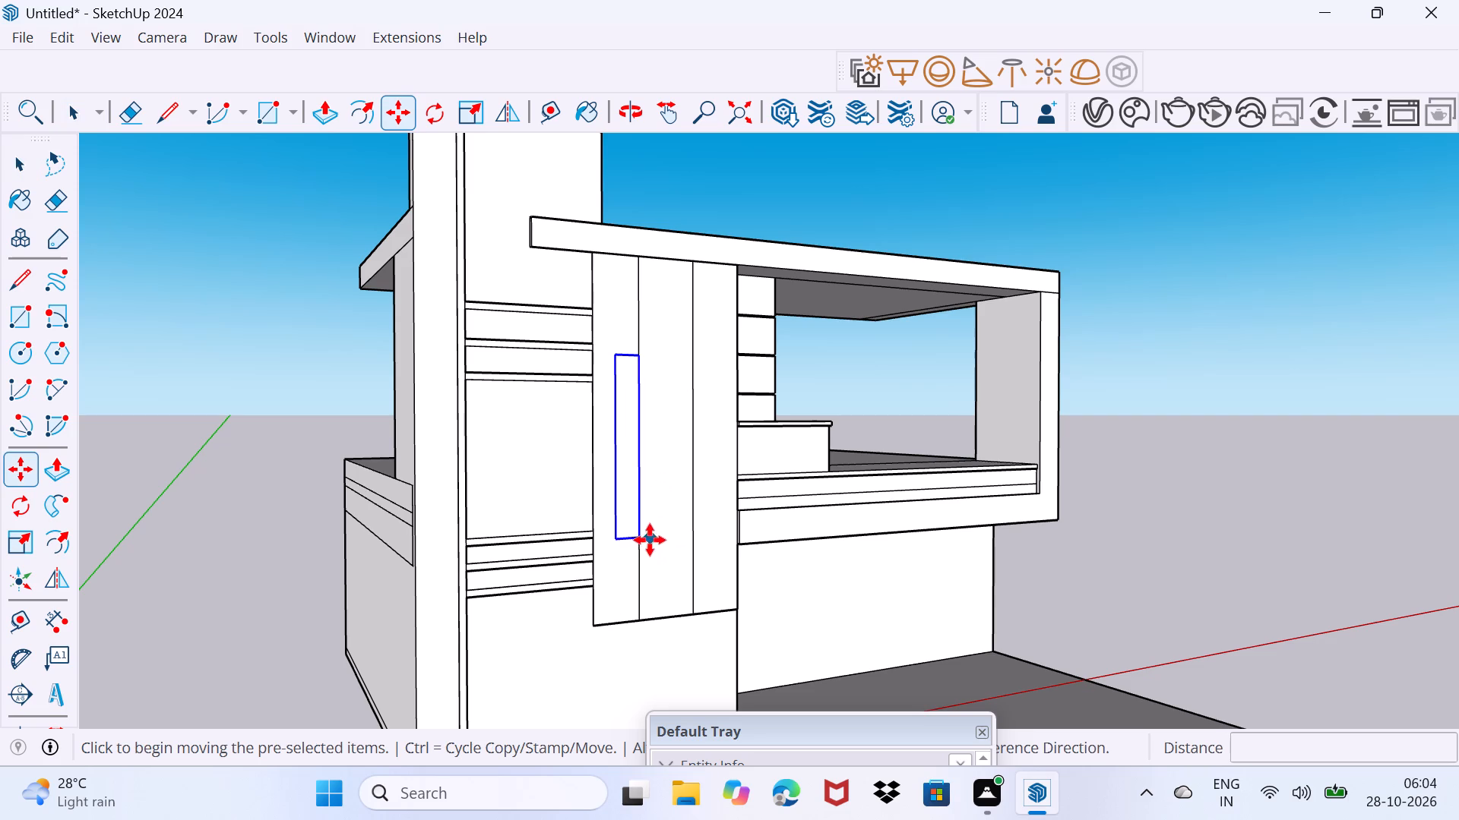
click(638, 540)
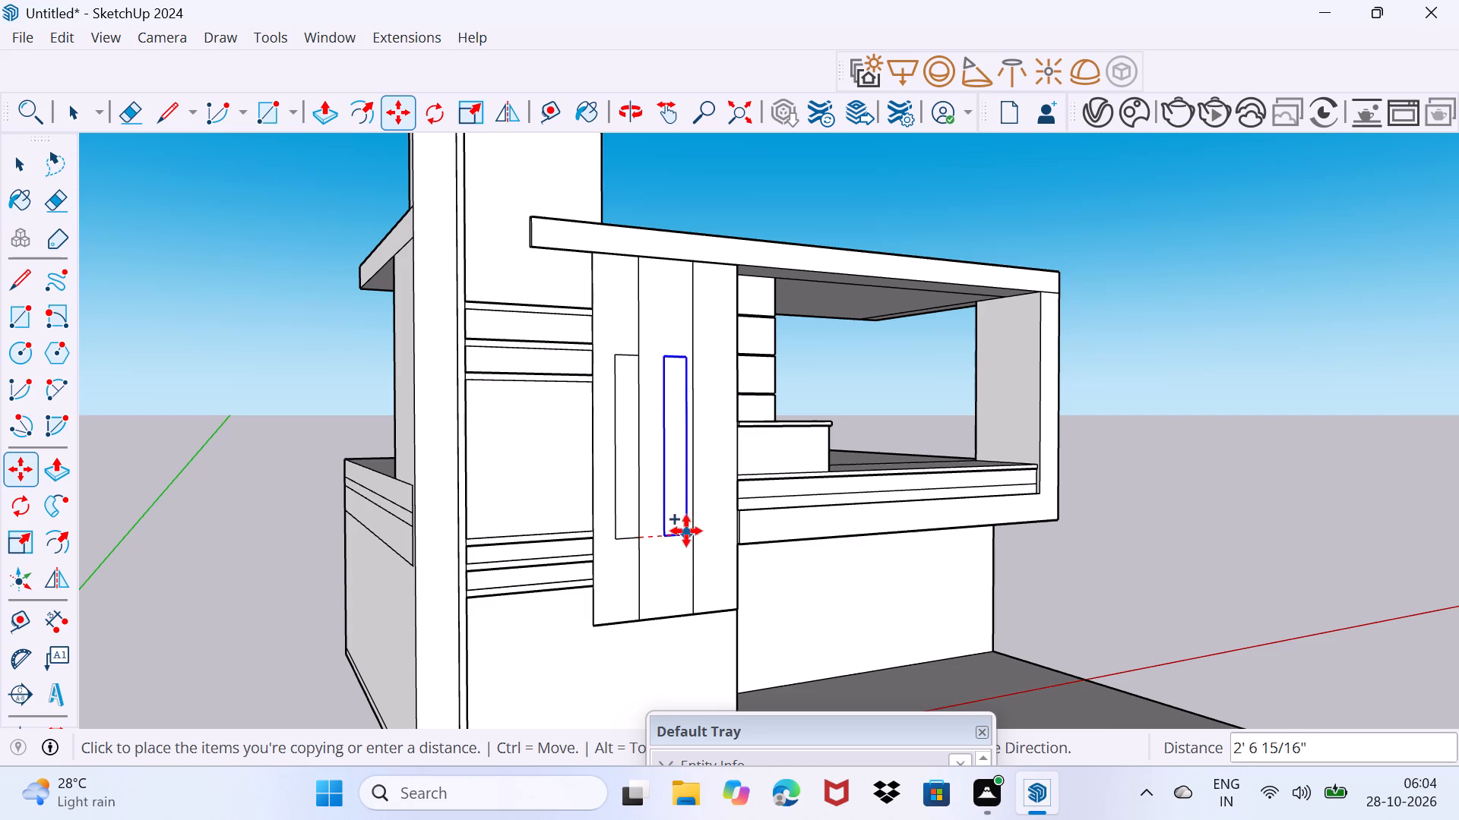
click(695, 531)
click(690, 535)
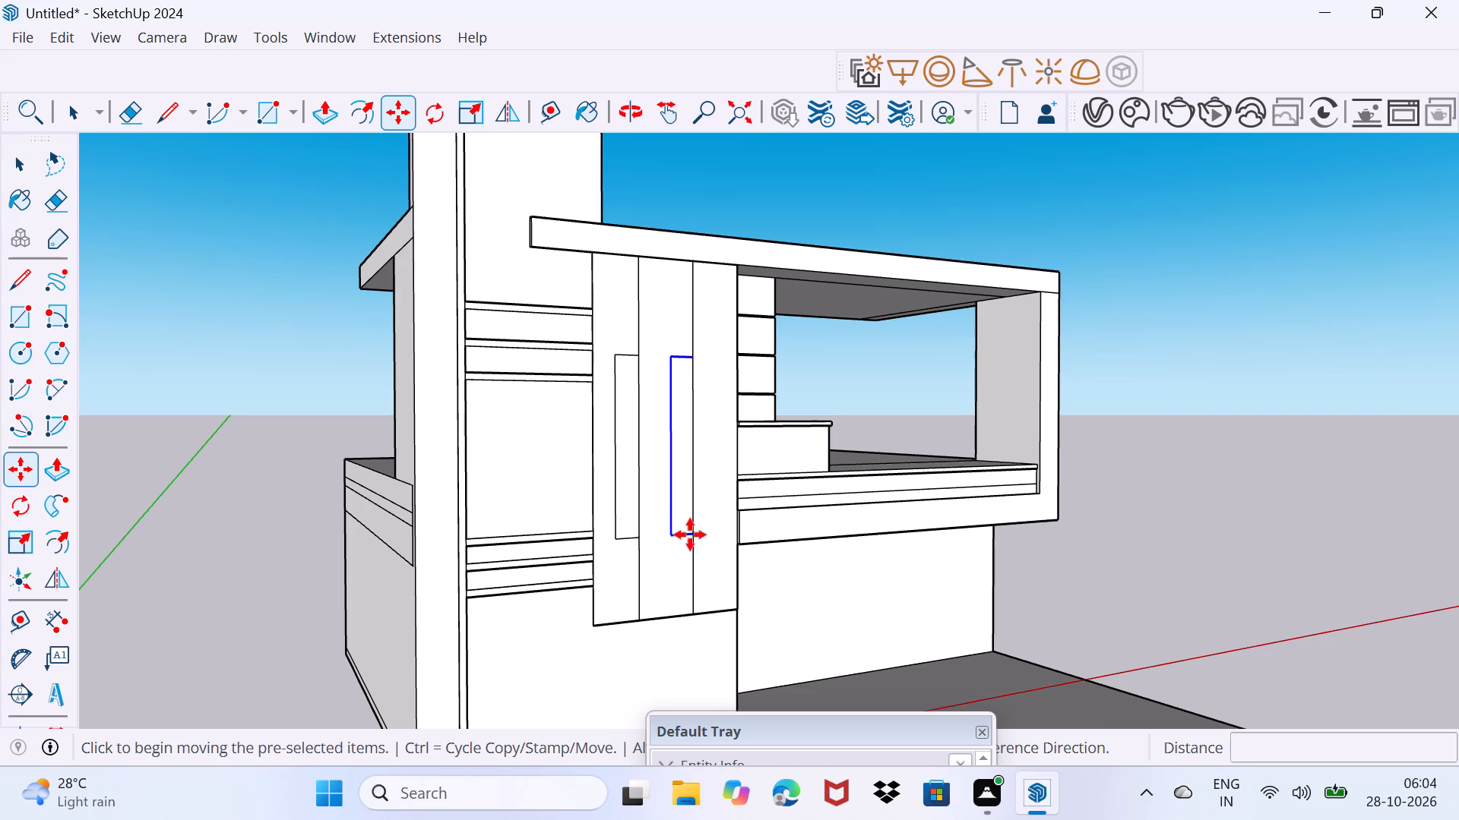
click(737, 525)
key(space)
drag(705, 542, 730, 508)
Push the first and second narrow rectangles about 6" into the tall panel as vertical recesses.
scroll(710, 503, up, 1)
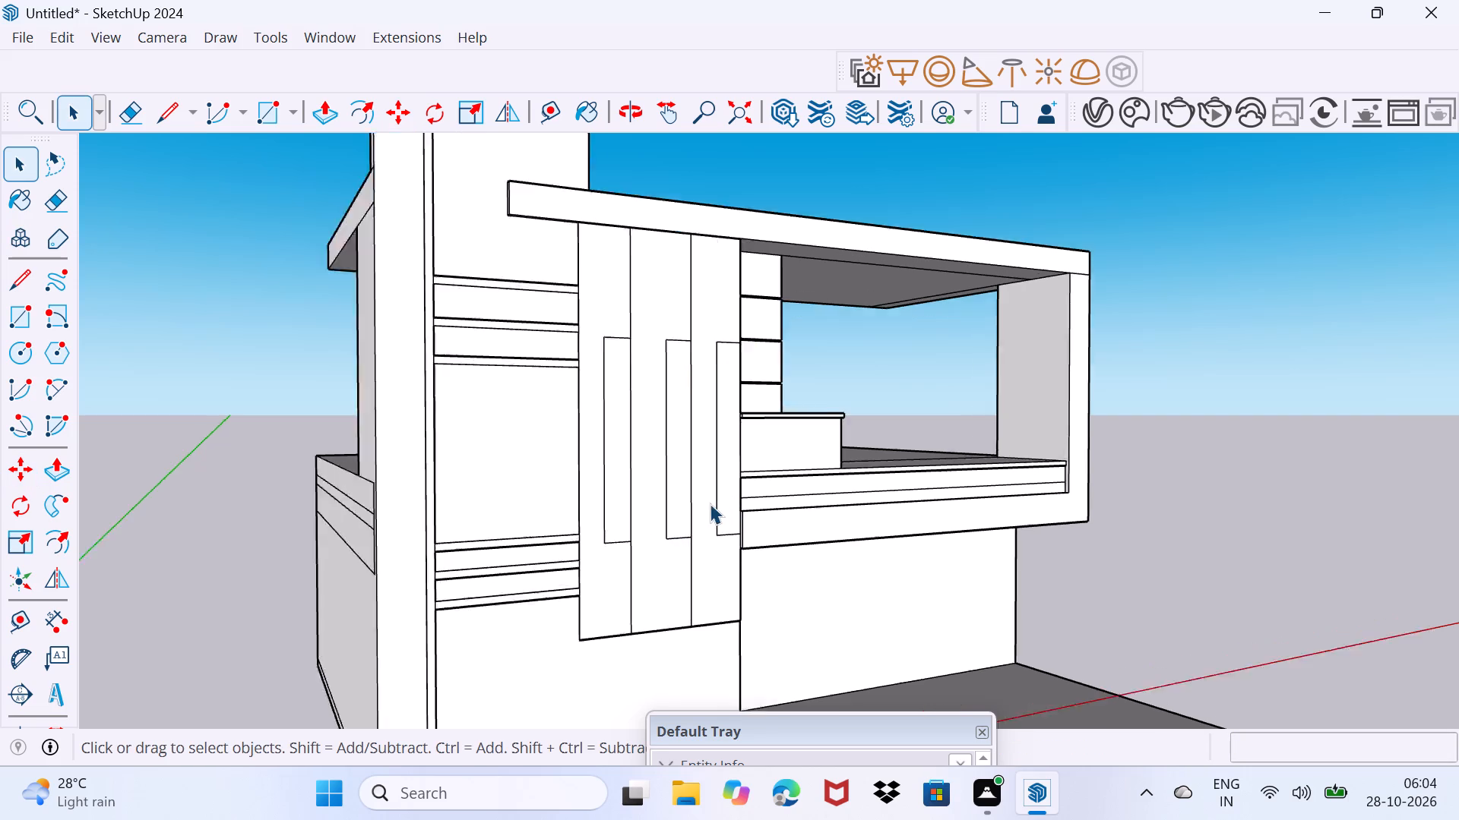
scroll(710, 503, up, 6)
middle_drag(693, 518, 723, 528)
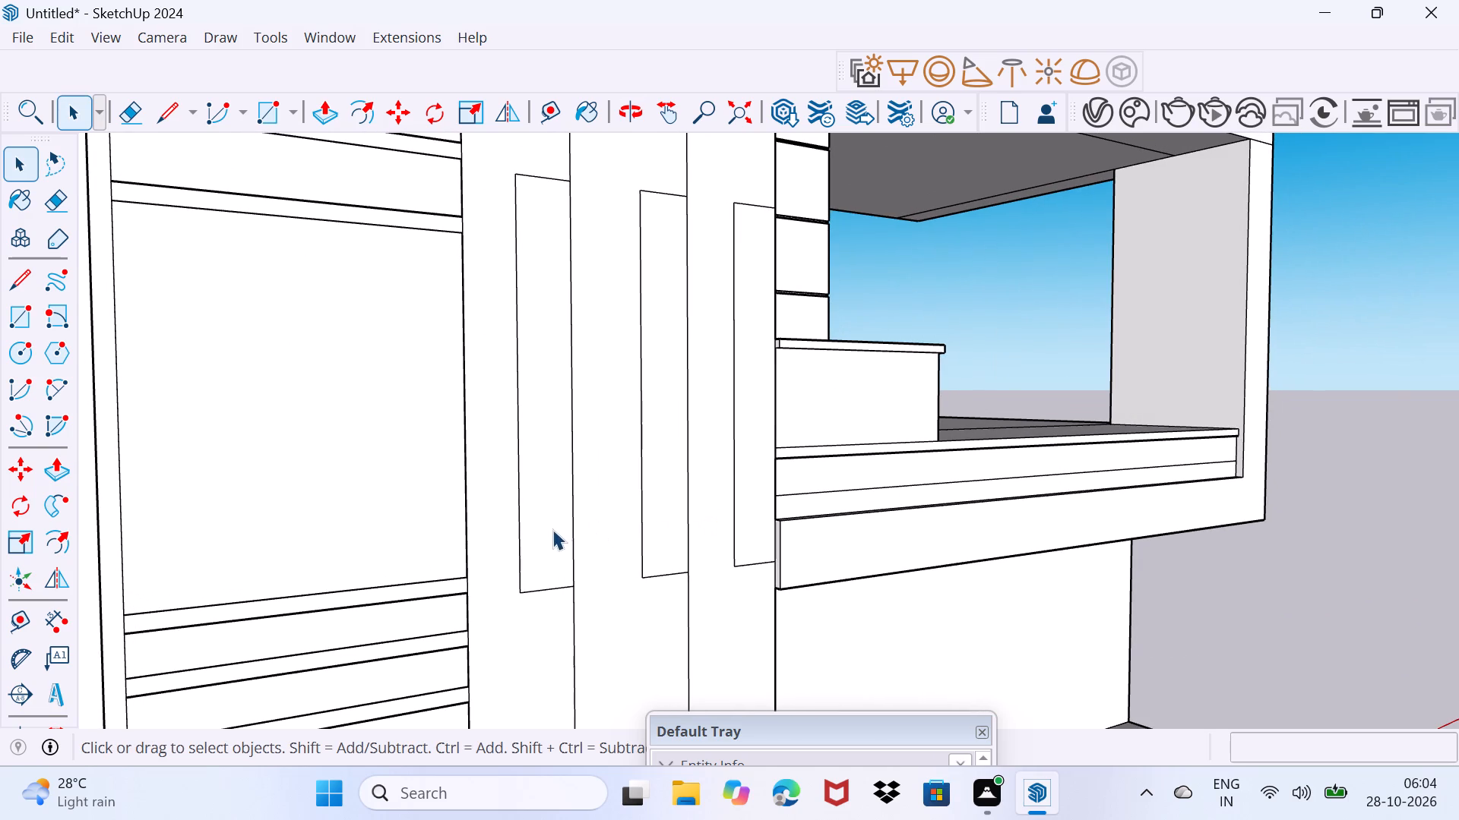
click(552, 529)
key(p)
click(555, 525)
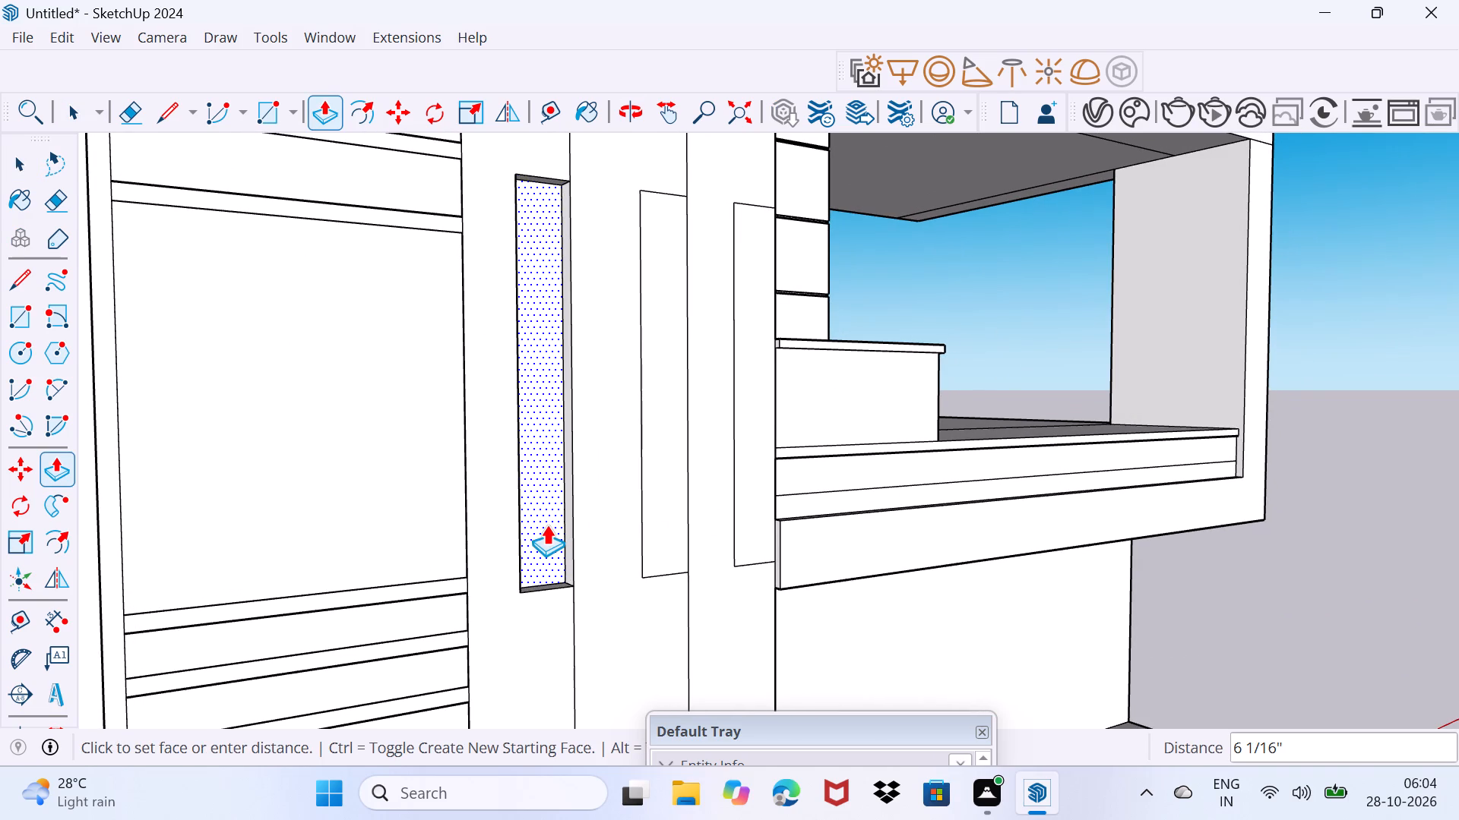
click(546, 525)
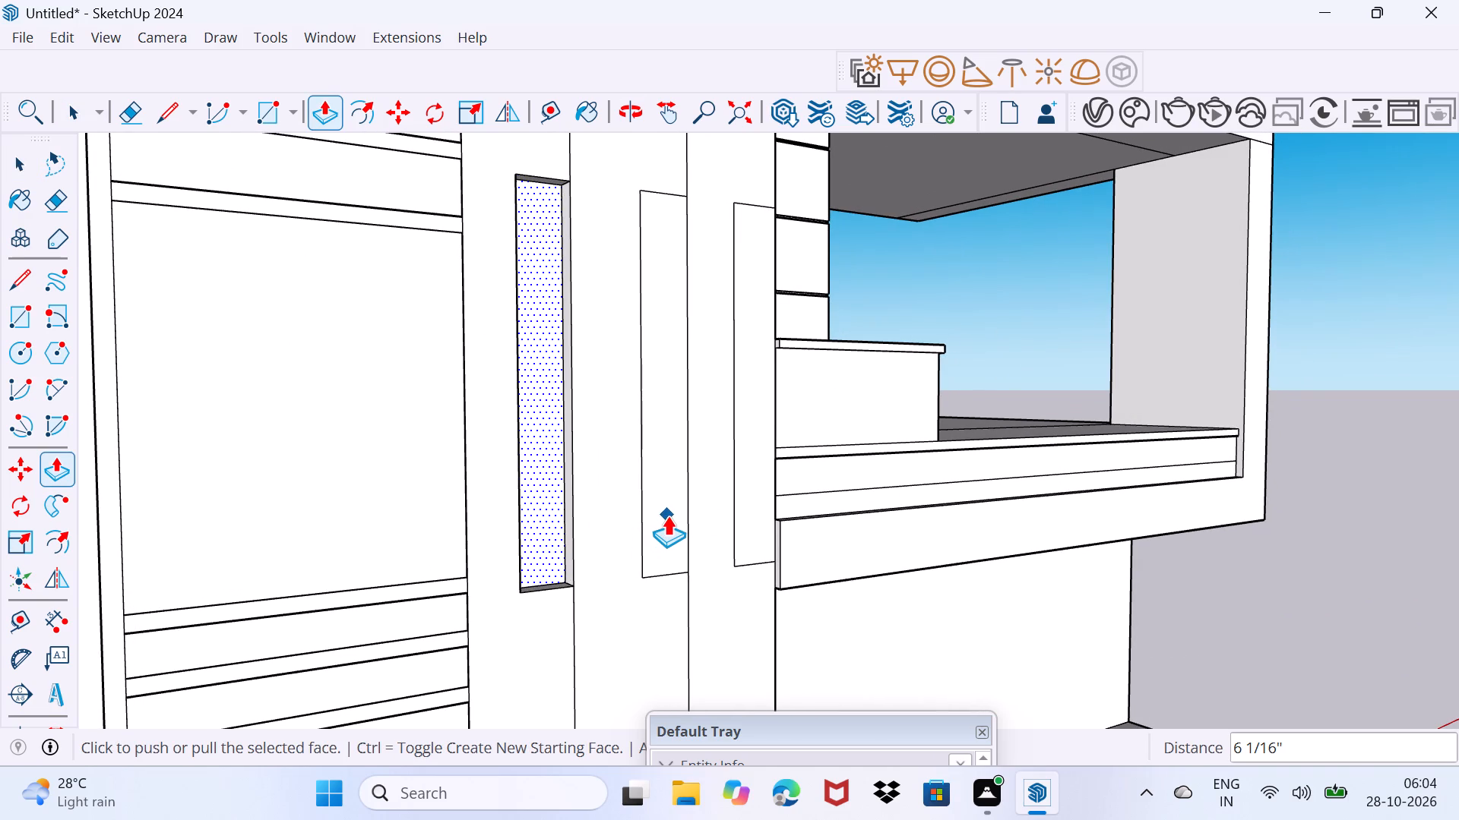
key(Escape)
click(661, 499)
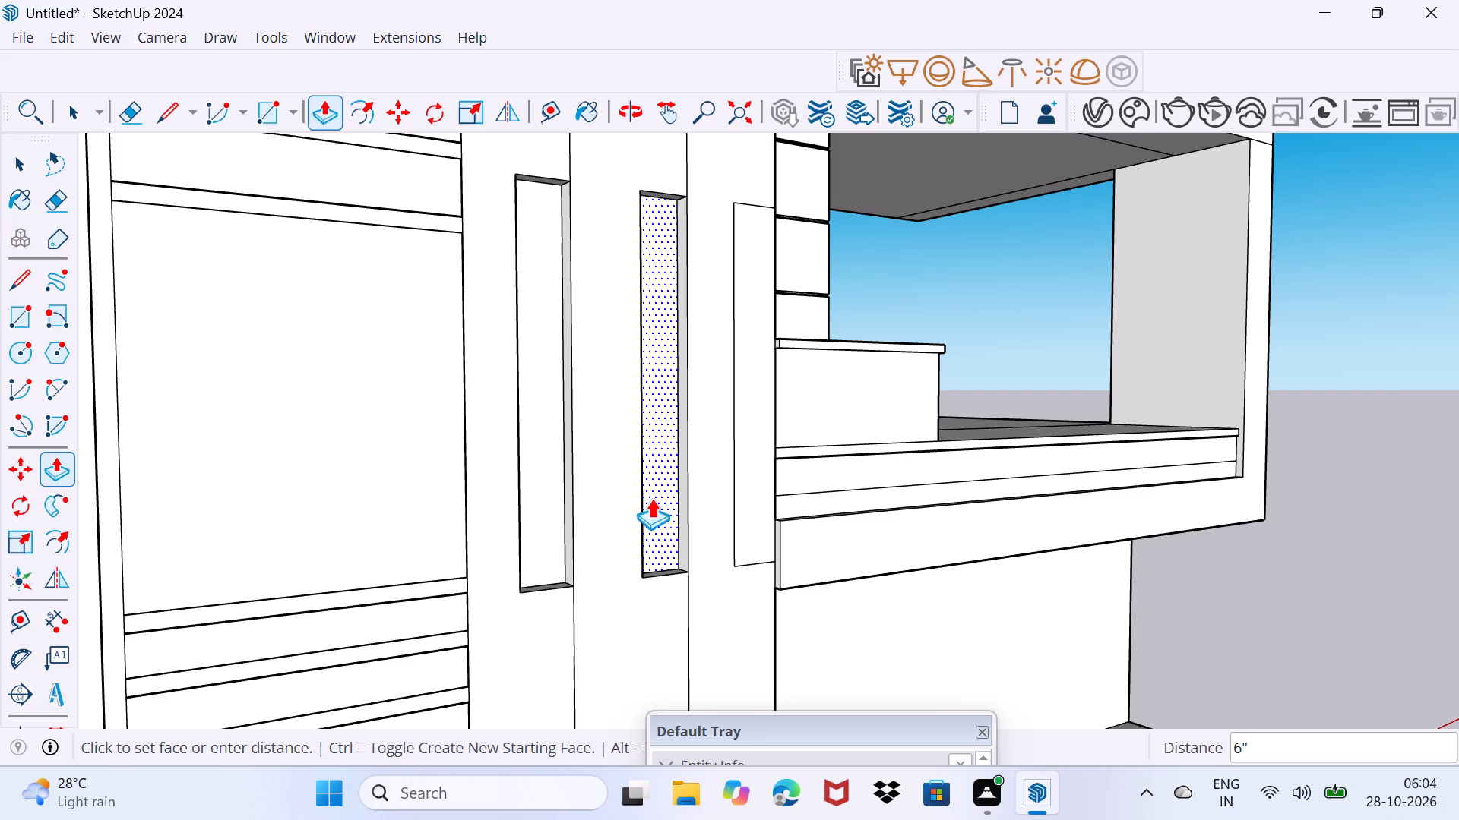
click(651, 498)
Push the third narrow rectangle into the tall panel, forming a matching recess open at the panel's edge.
click(753, 491)
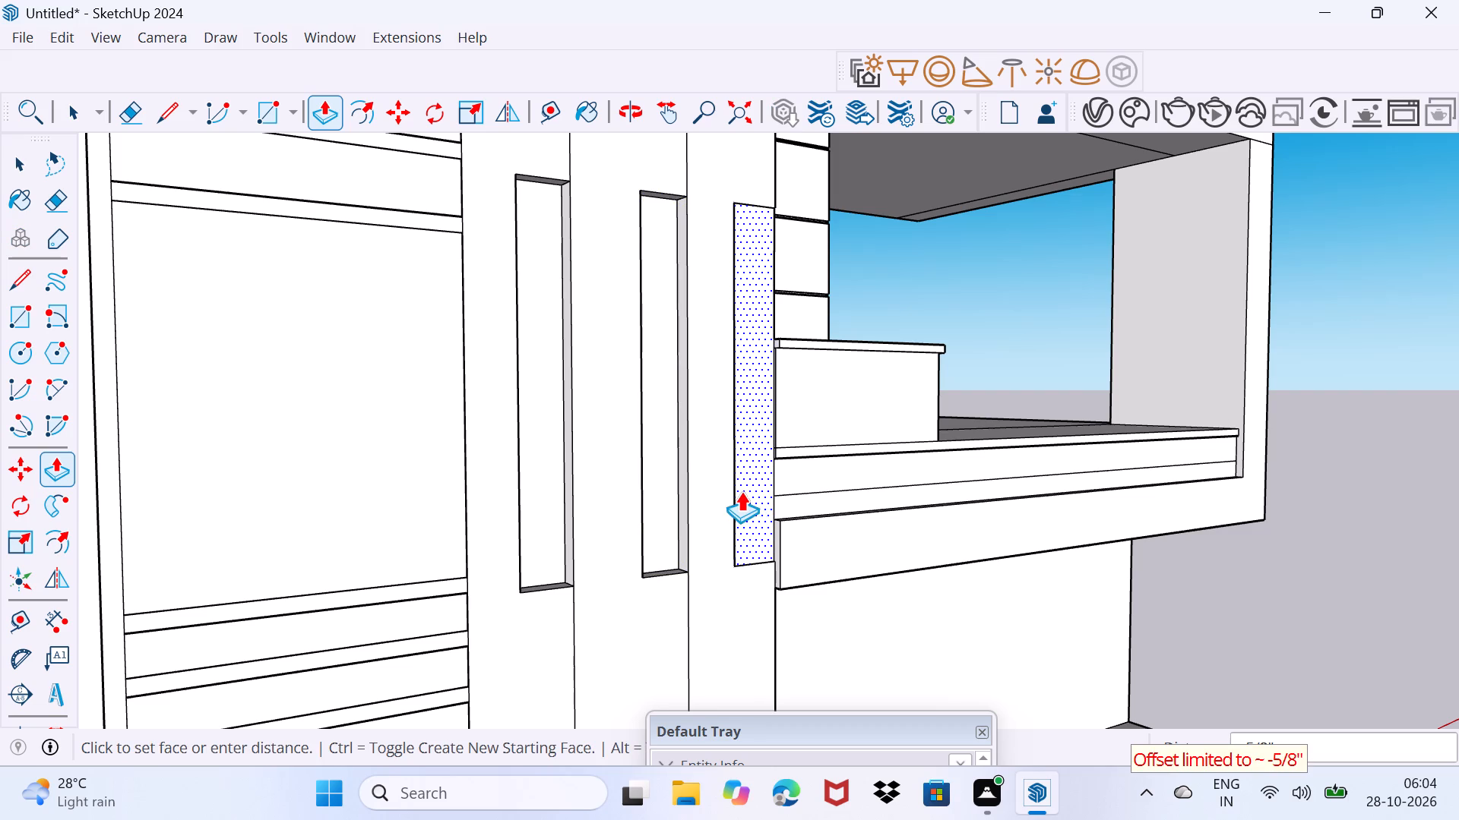
click(748, 491)
click(751, 491)
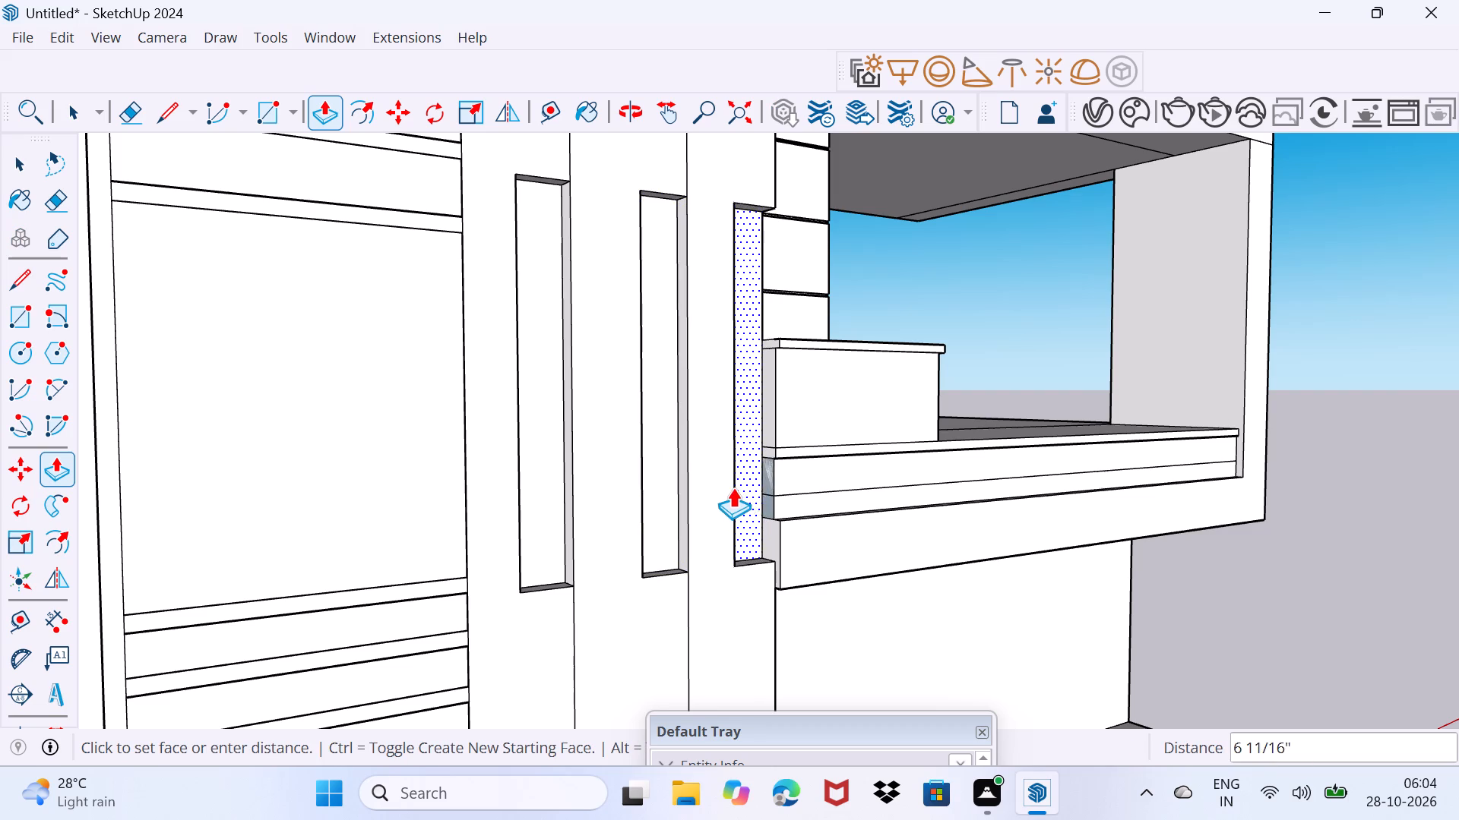
scroll(740, 485, up, 3)
middle_drag(748, 483, 460, 544)
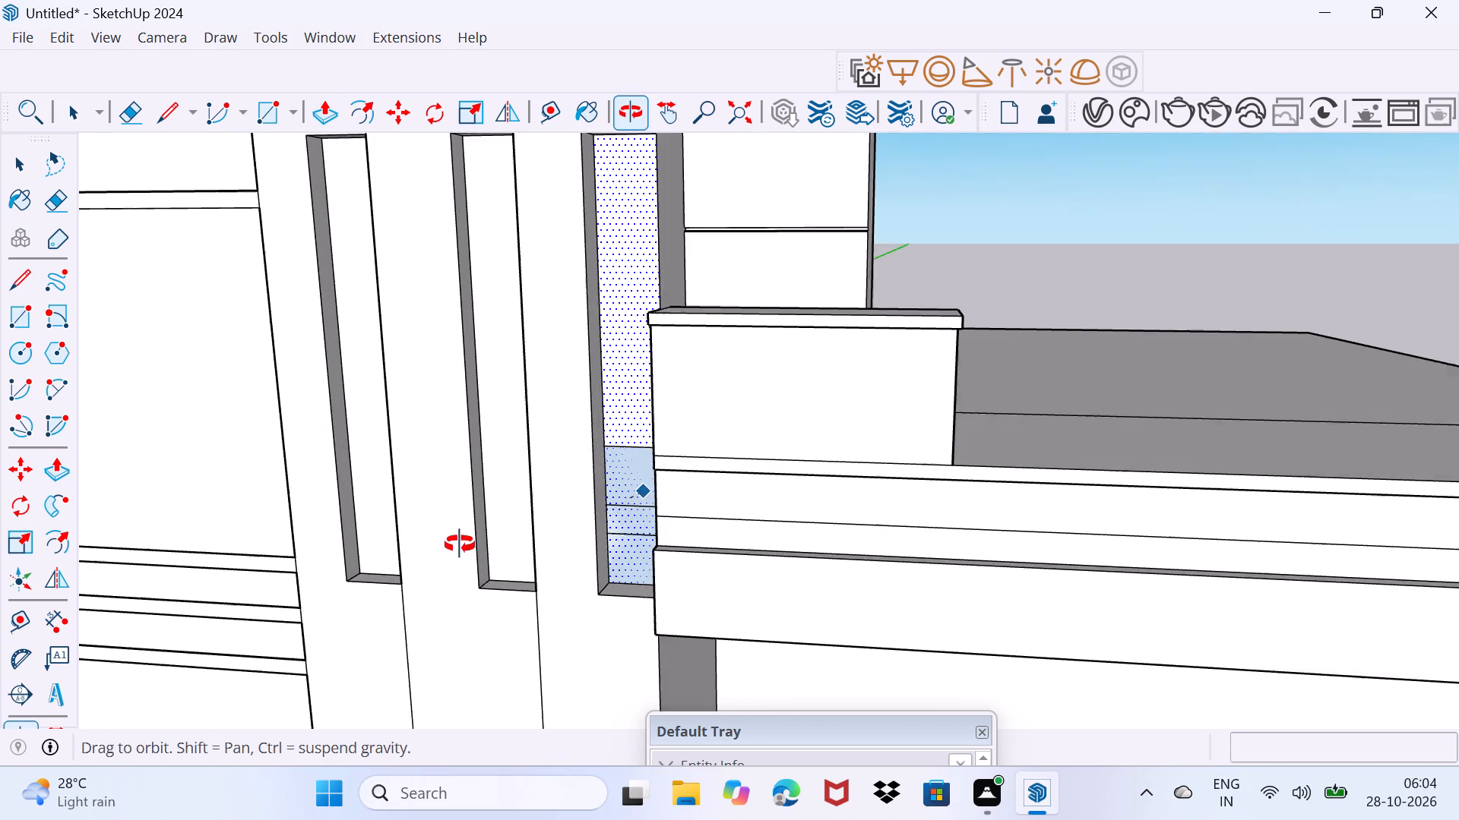
middle_drag(460, 544, 479, 541)
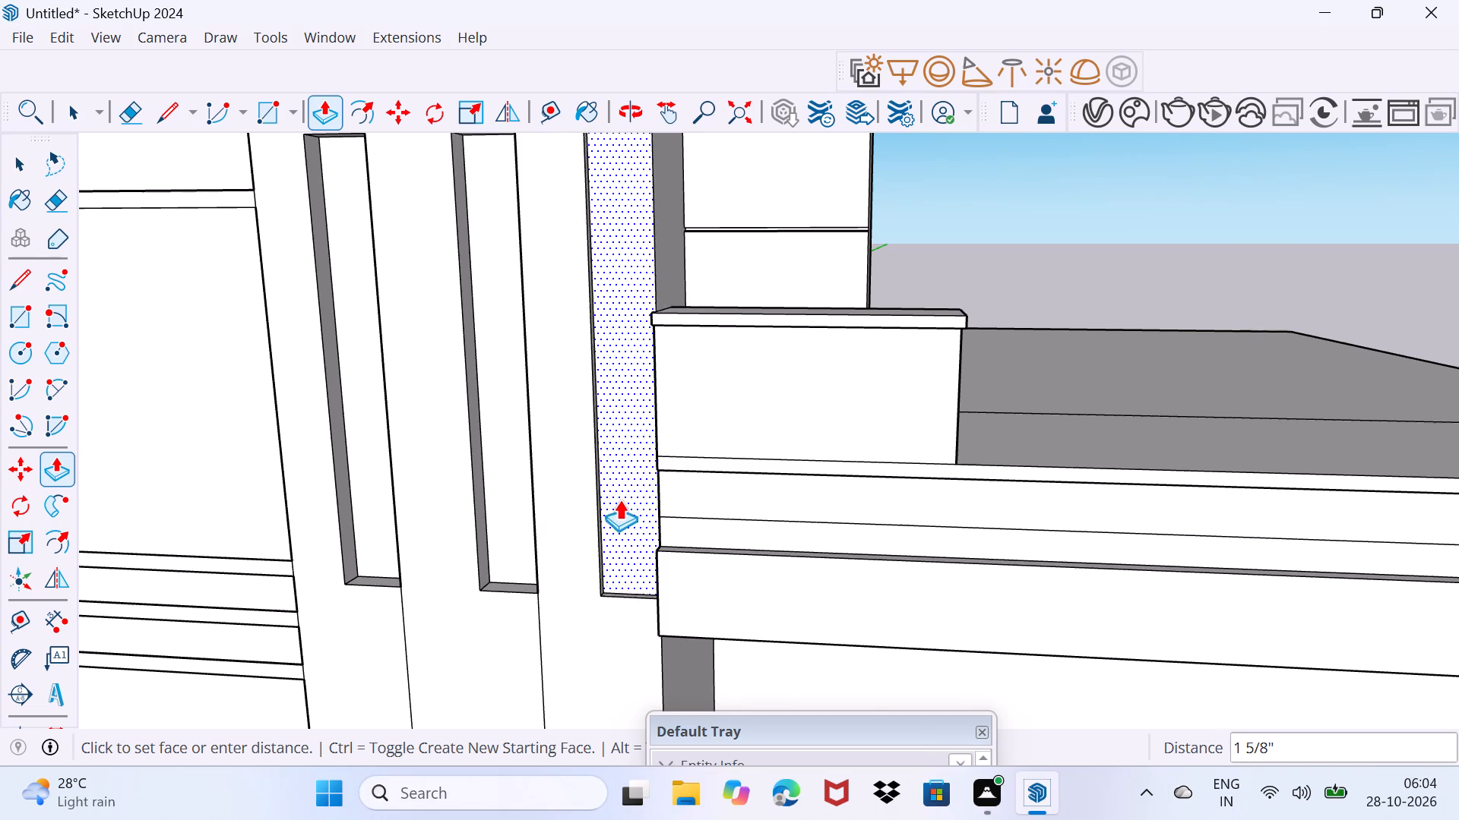
scroll(620, 494, up, 7)
click(621, 492)
middle_drag(612, 522, 755, 531)
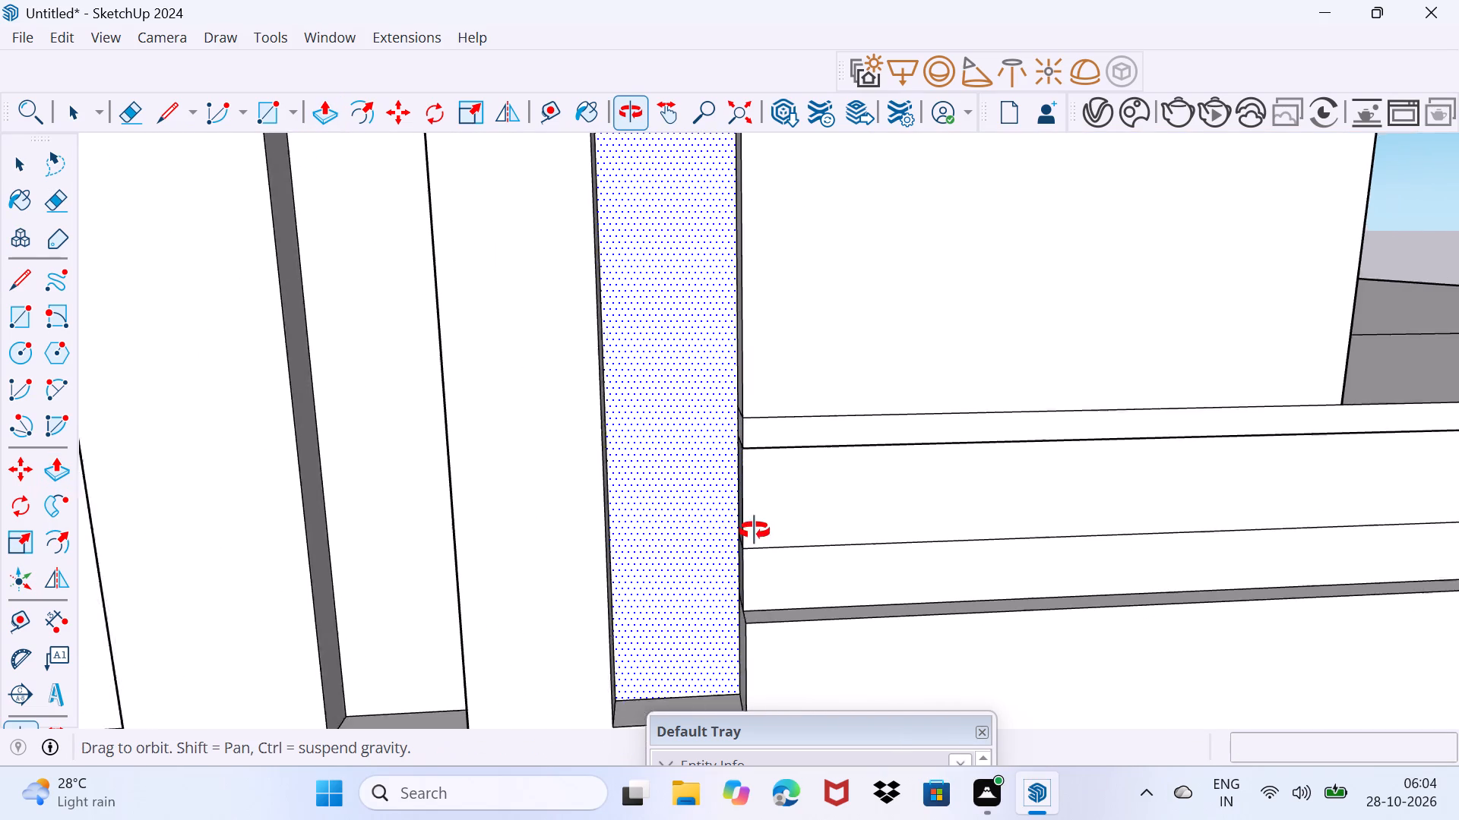
middle_drag(755, 531, 860, 506)
key(space)
Erase the two stray horizontal edges on the exposed side faces beside the third recess.
scroll(746, 549, up, 1)
middle_drag(756, 543, 822, 550)
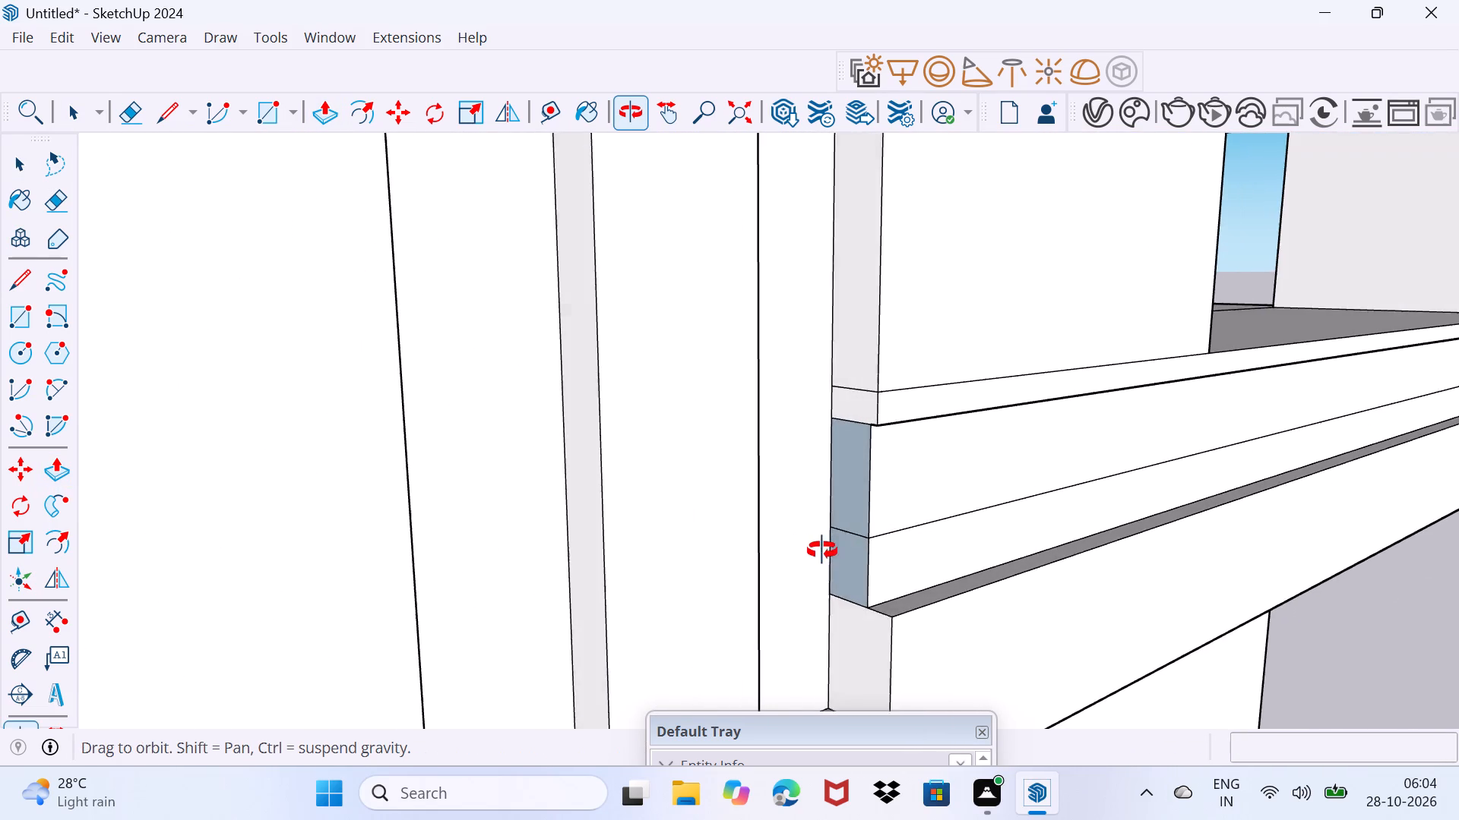
middle_drag(822, 550, 836, 544)
key(e)
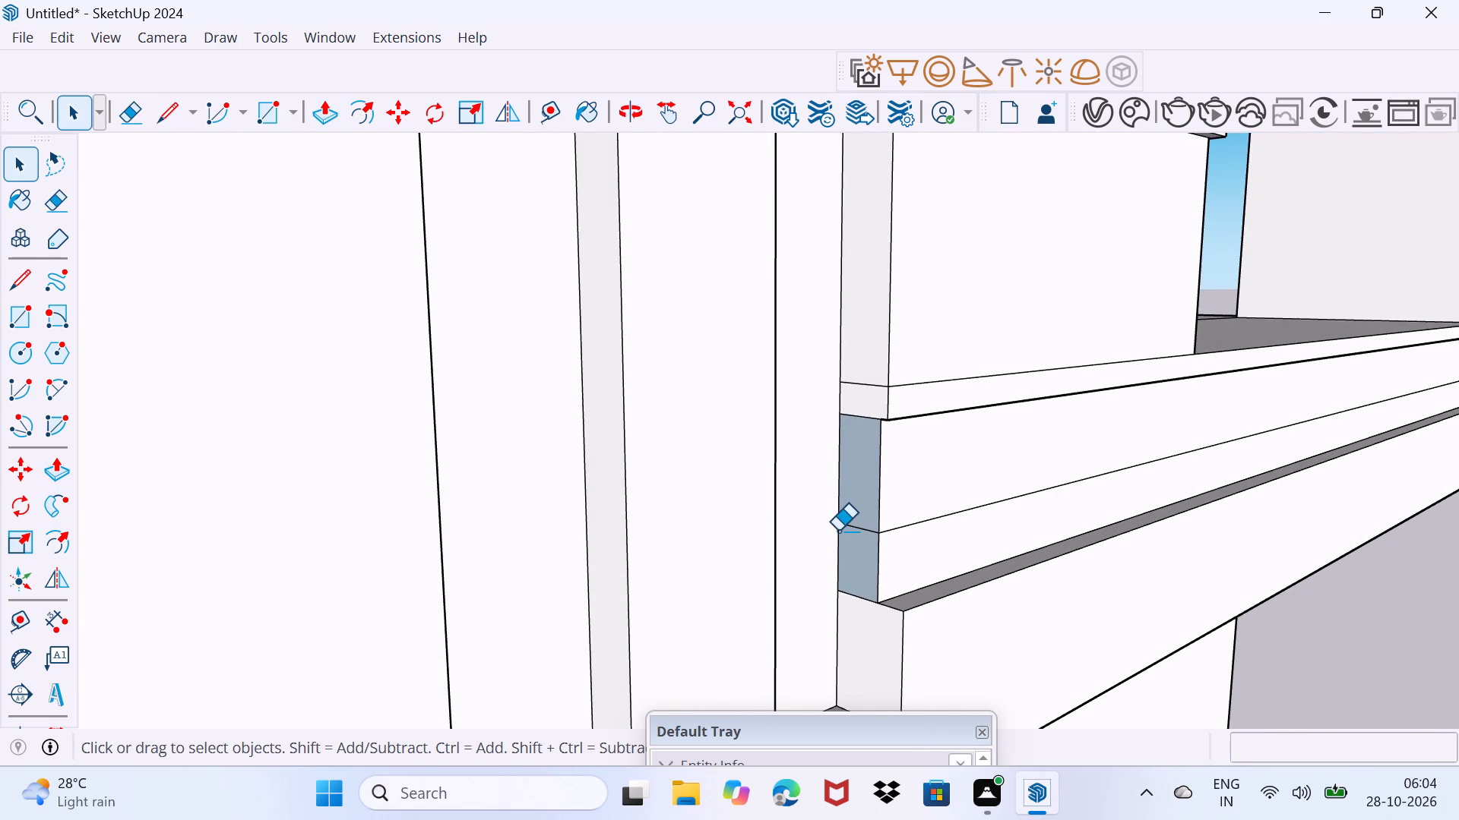
click(856, 527)
click(869, 379)
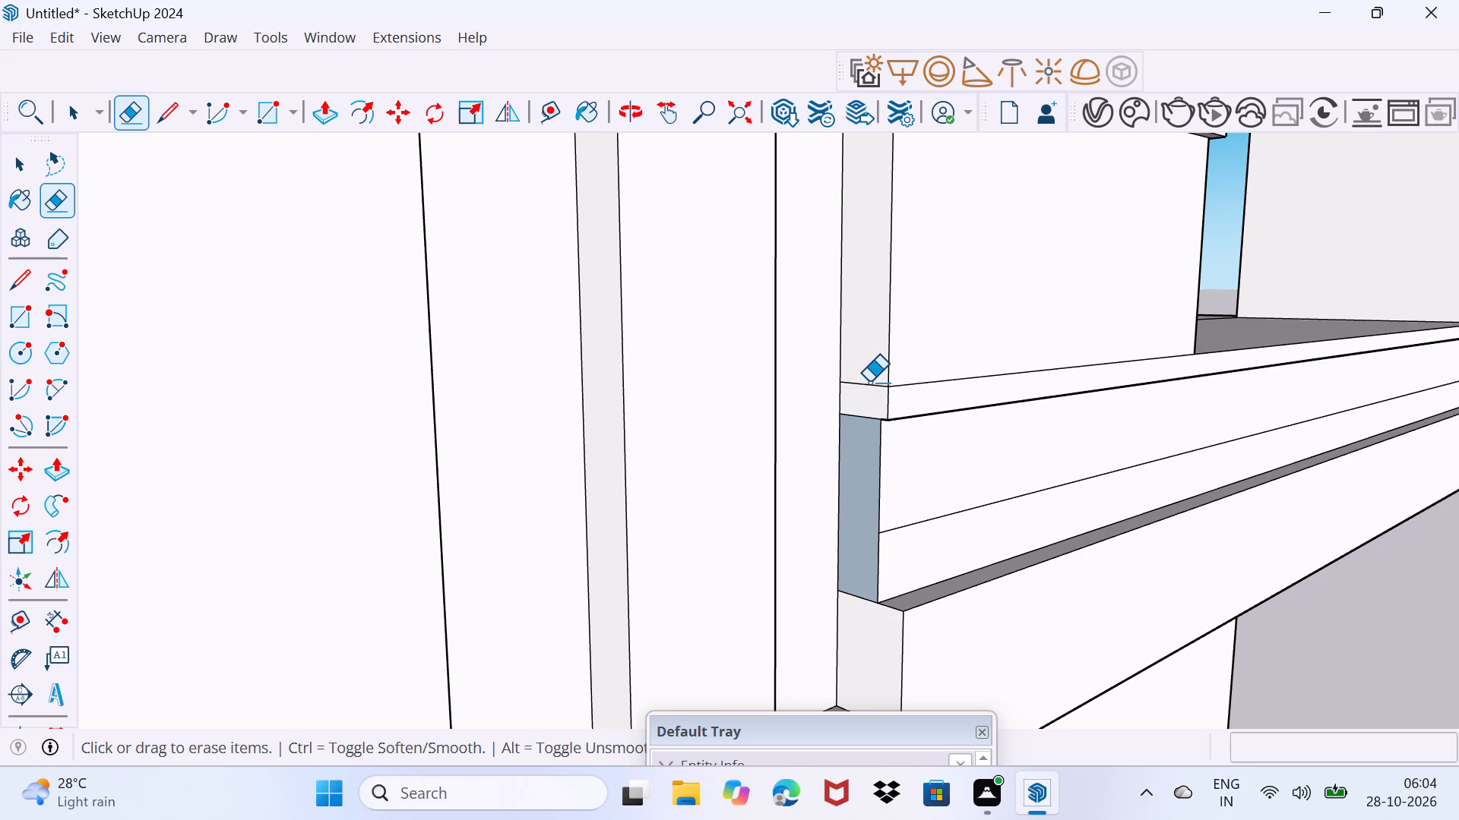
click(868, 383)
Examine the three recesses and the junction of the third one with the slab edge and parapet.
scroll(828, 471, down, 3)
middle_drag(861, 599, 686, 586)
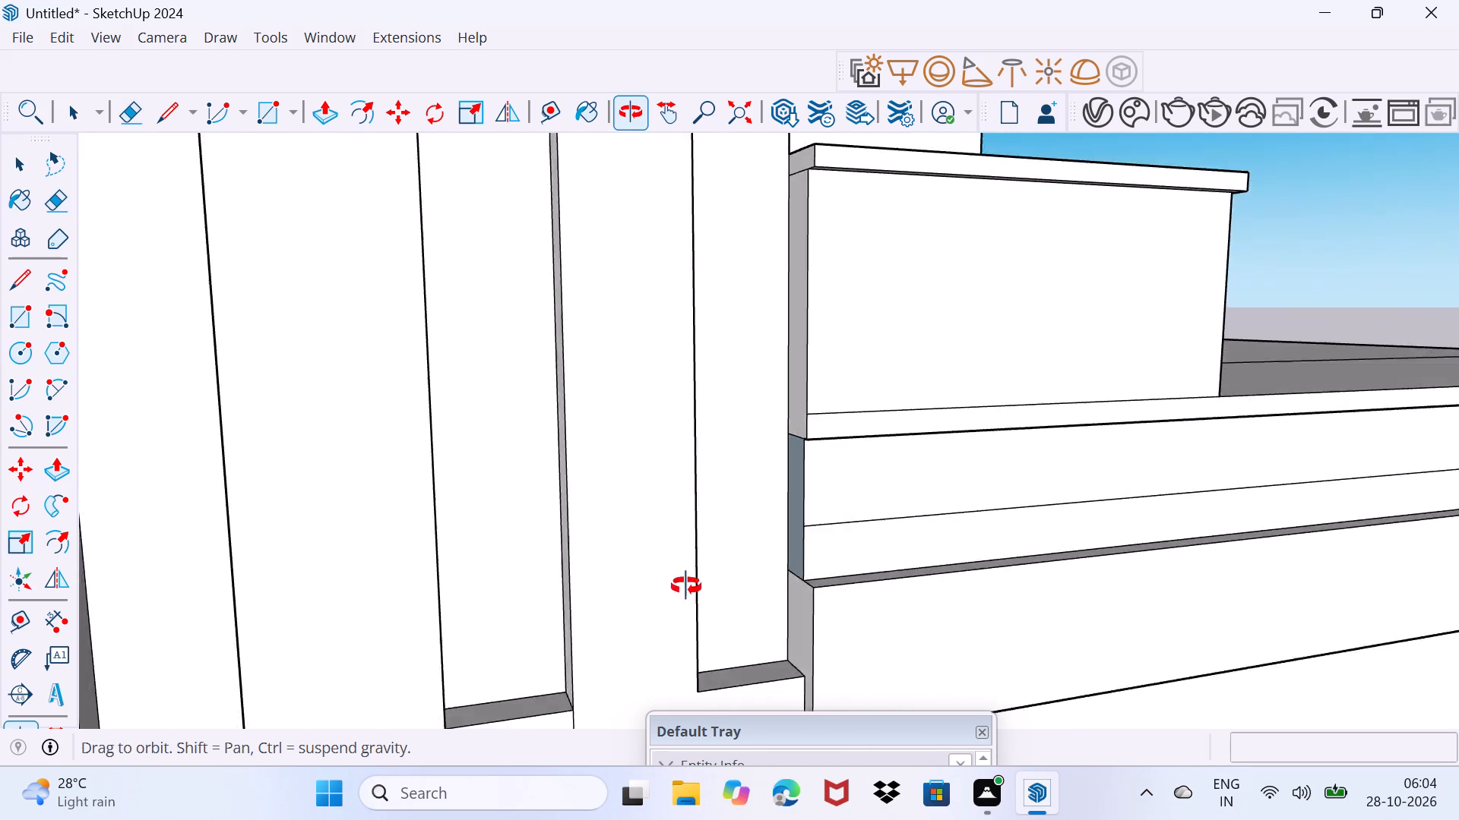
middle_drag(686, 586, 695, 538)
scroll(695, 538, down, 11)
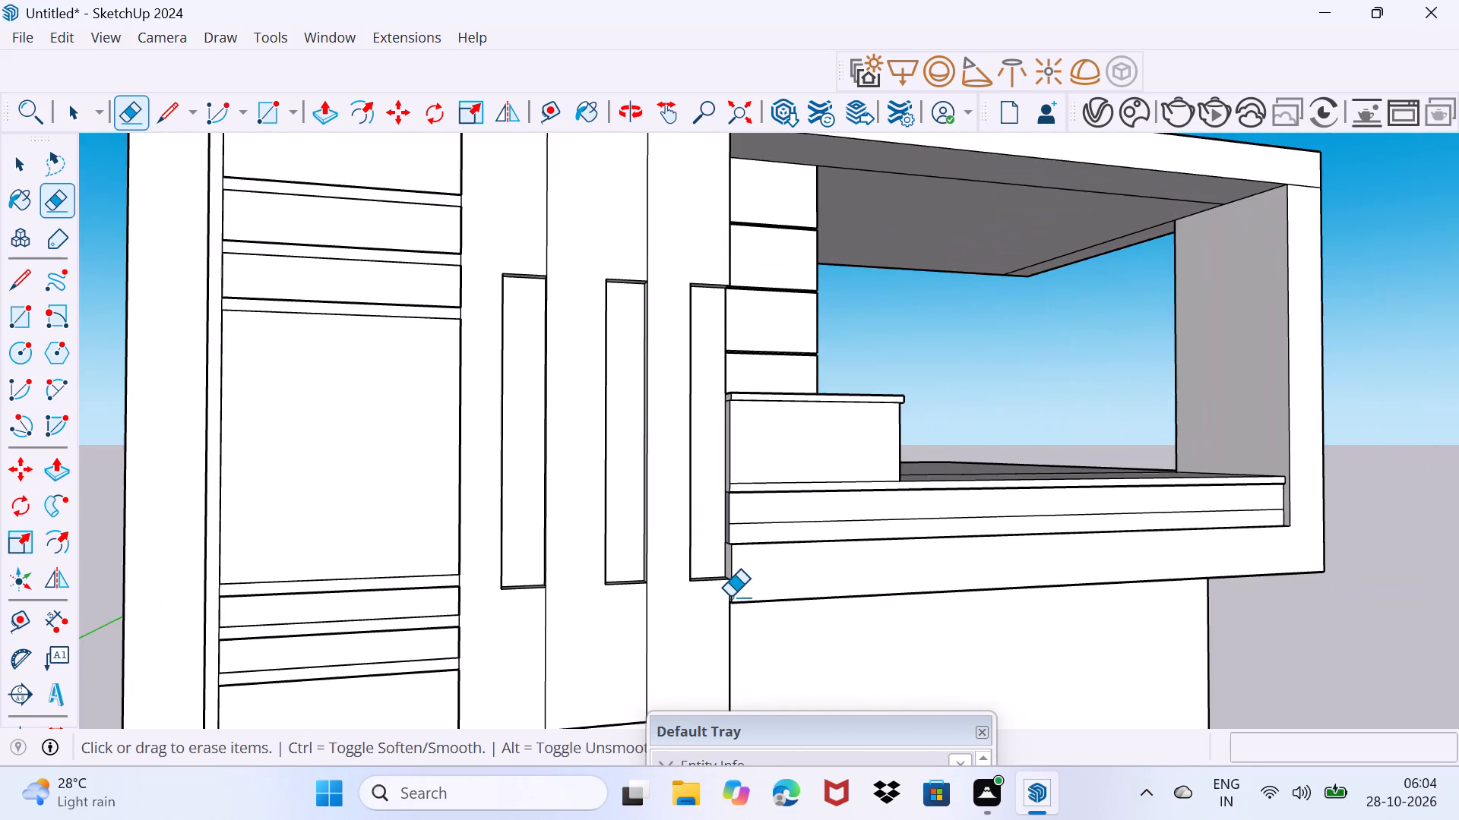
scroll(727, 594, up, 8)
middle_drag(712, 581, 808, 618)
key(space)
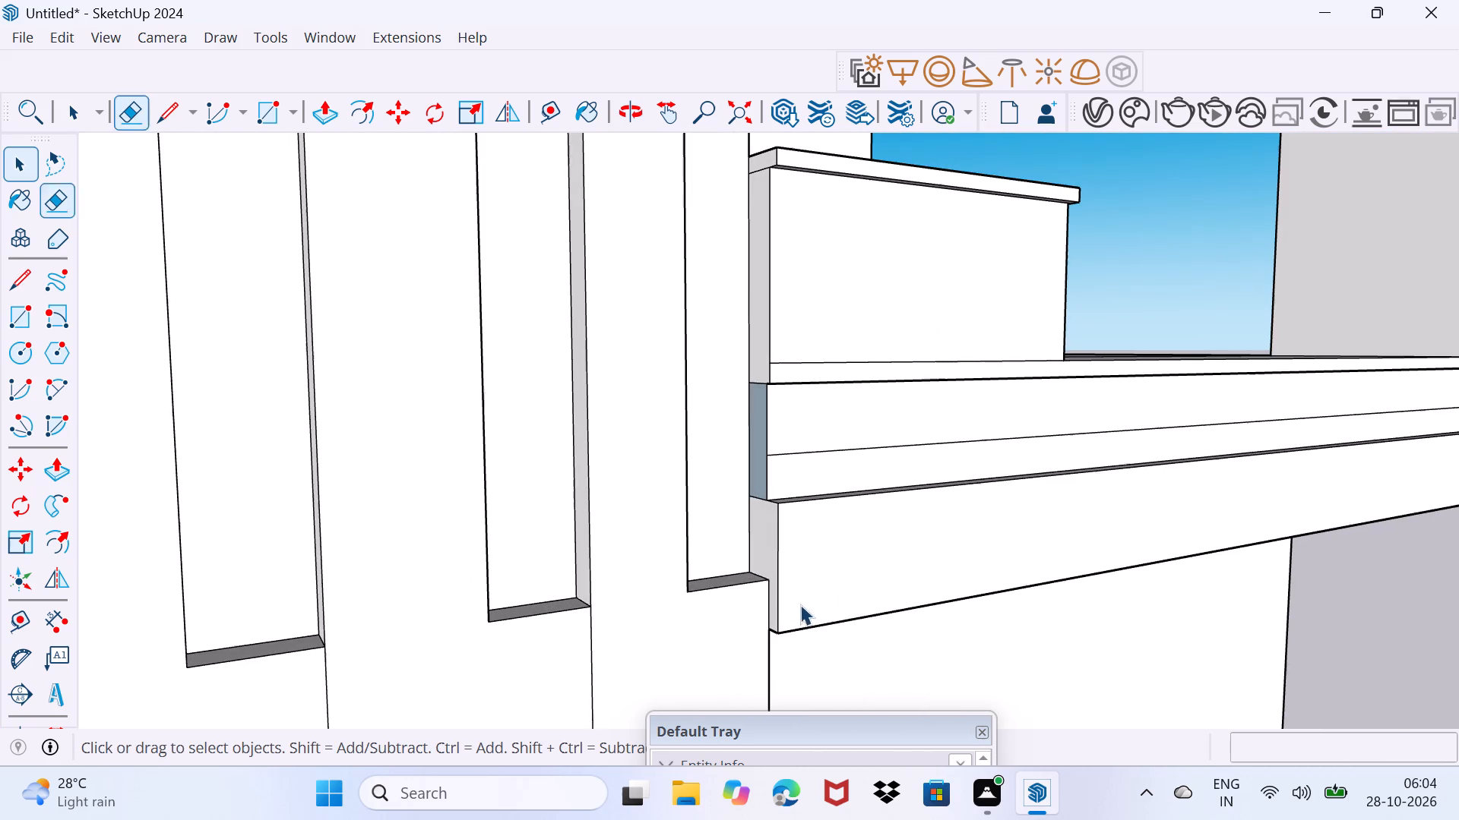
middle_drag(751, 472, 869, 600)
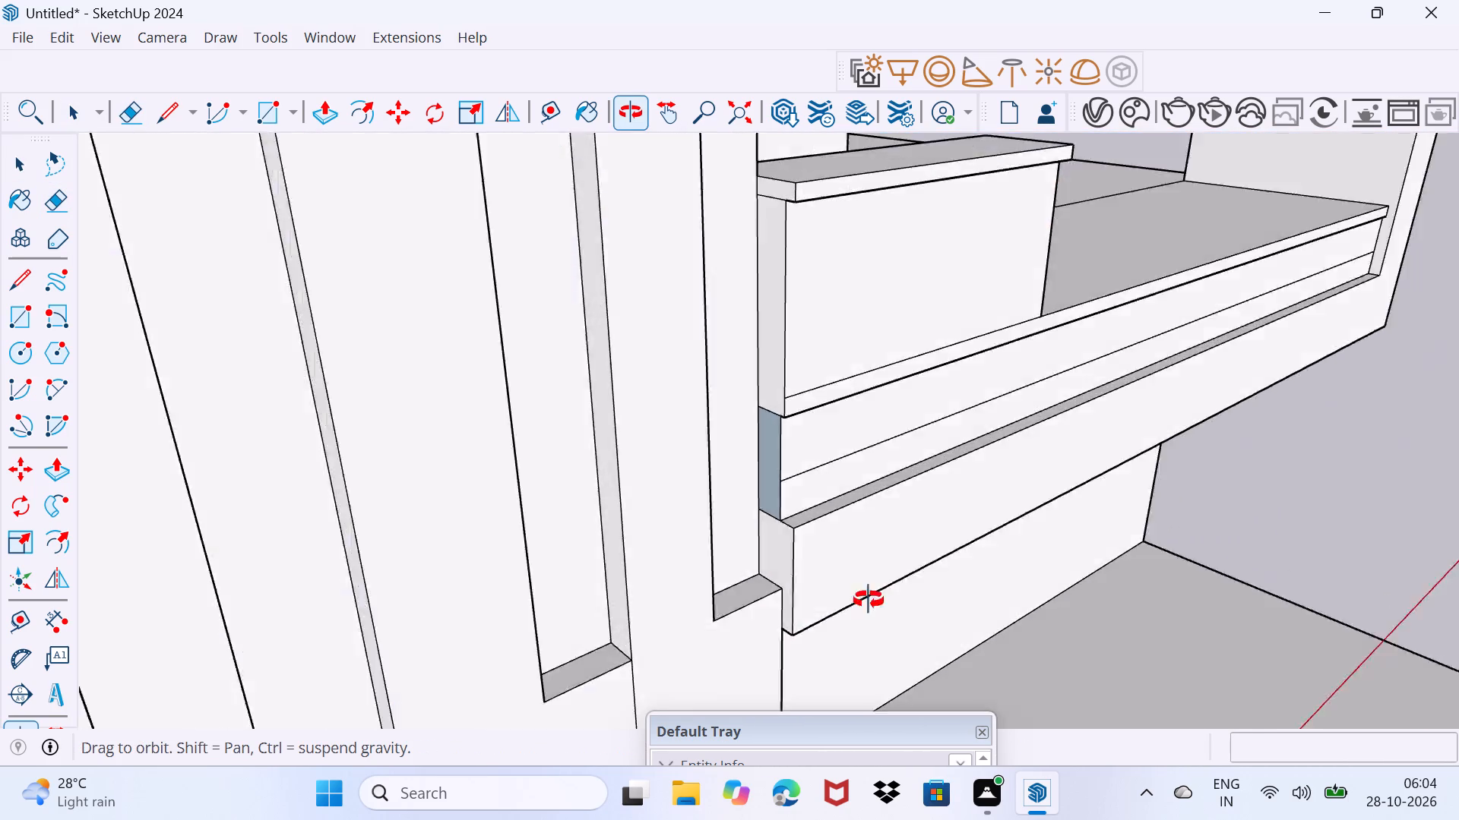
middle_drag(869, 600, 778, 516)
scroll(778, 516, down, 1)
scroll(747, 488, up, 2)
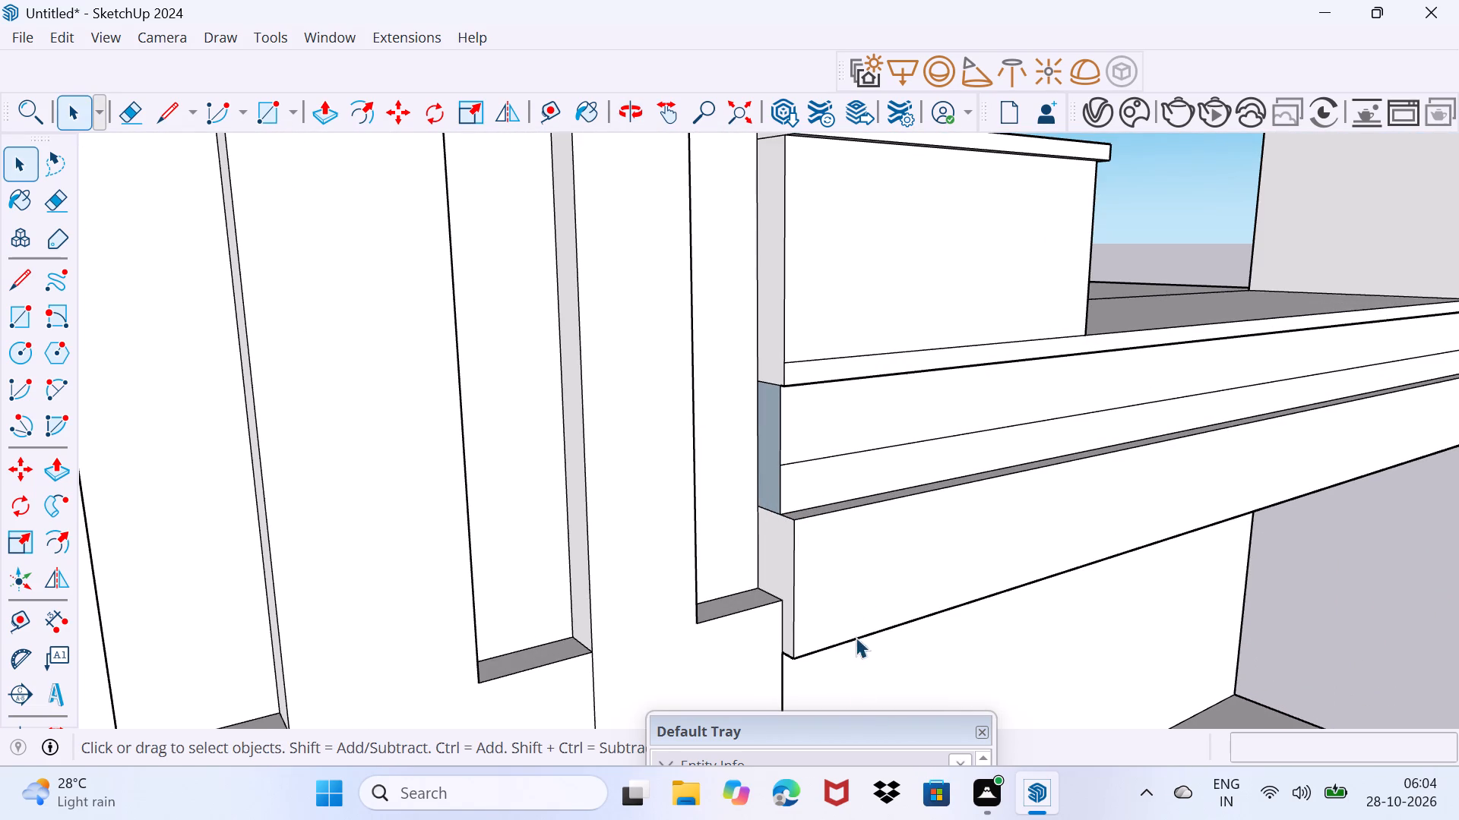
Paint the blue-grey back face beside the third recess with the off-white swatch from the Colors-Named materials.
drag(866, 720, 1154, 226)
scroll(1012, 612, down, 4)
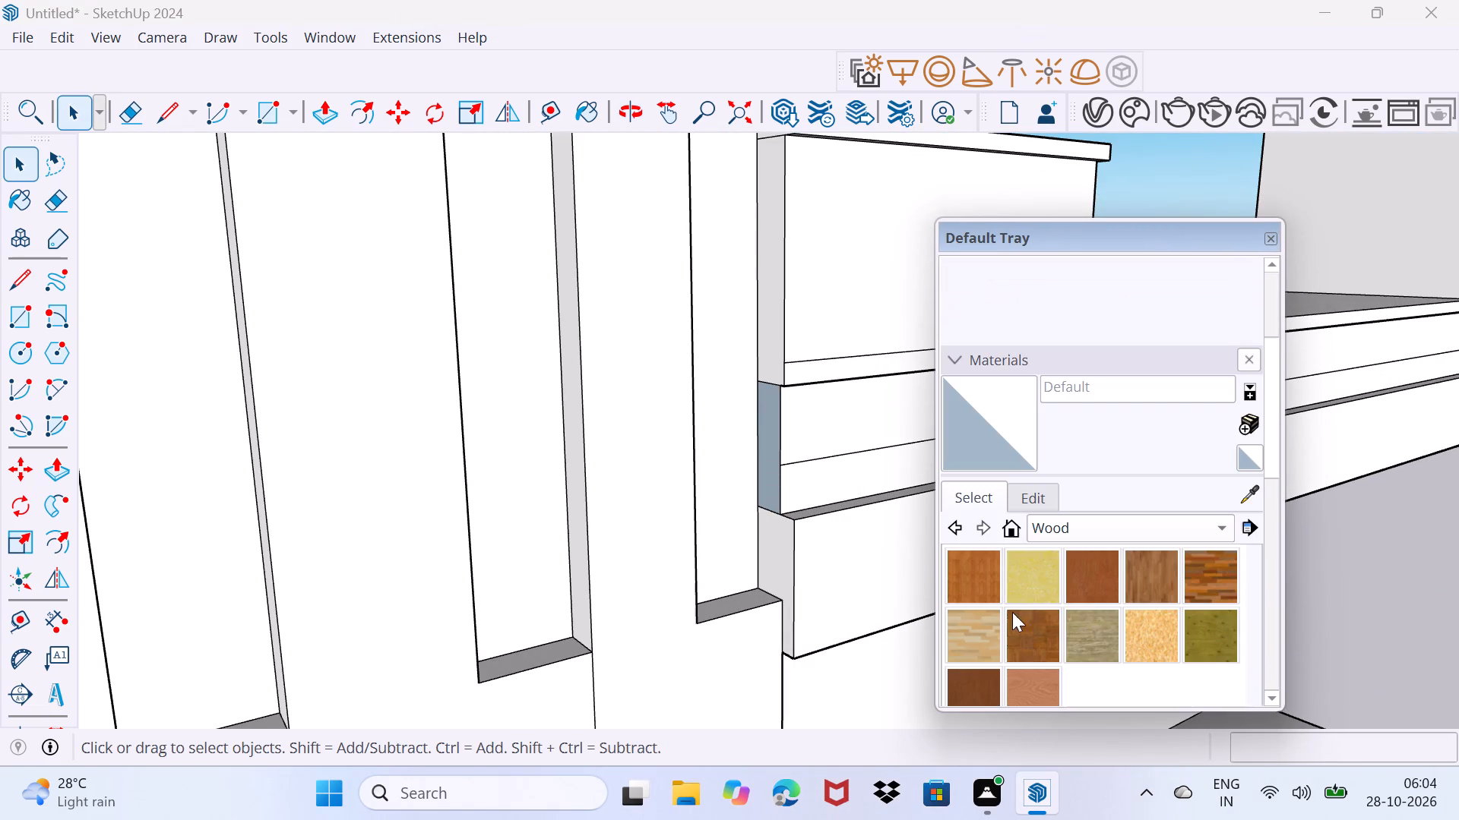
scroll(1055, 591, down, 3)
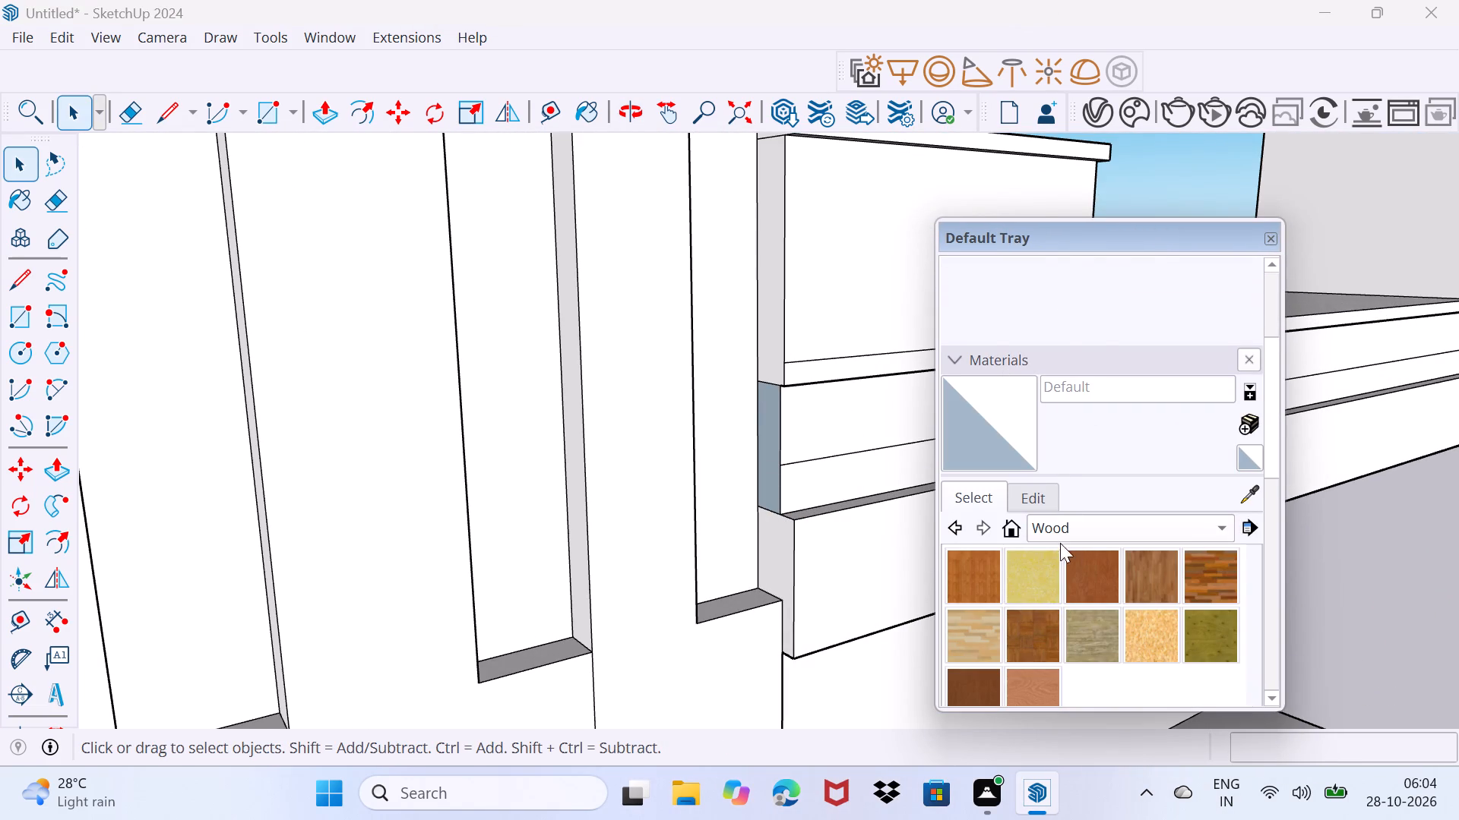
click(1065, 533)
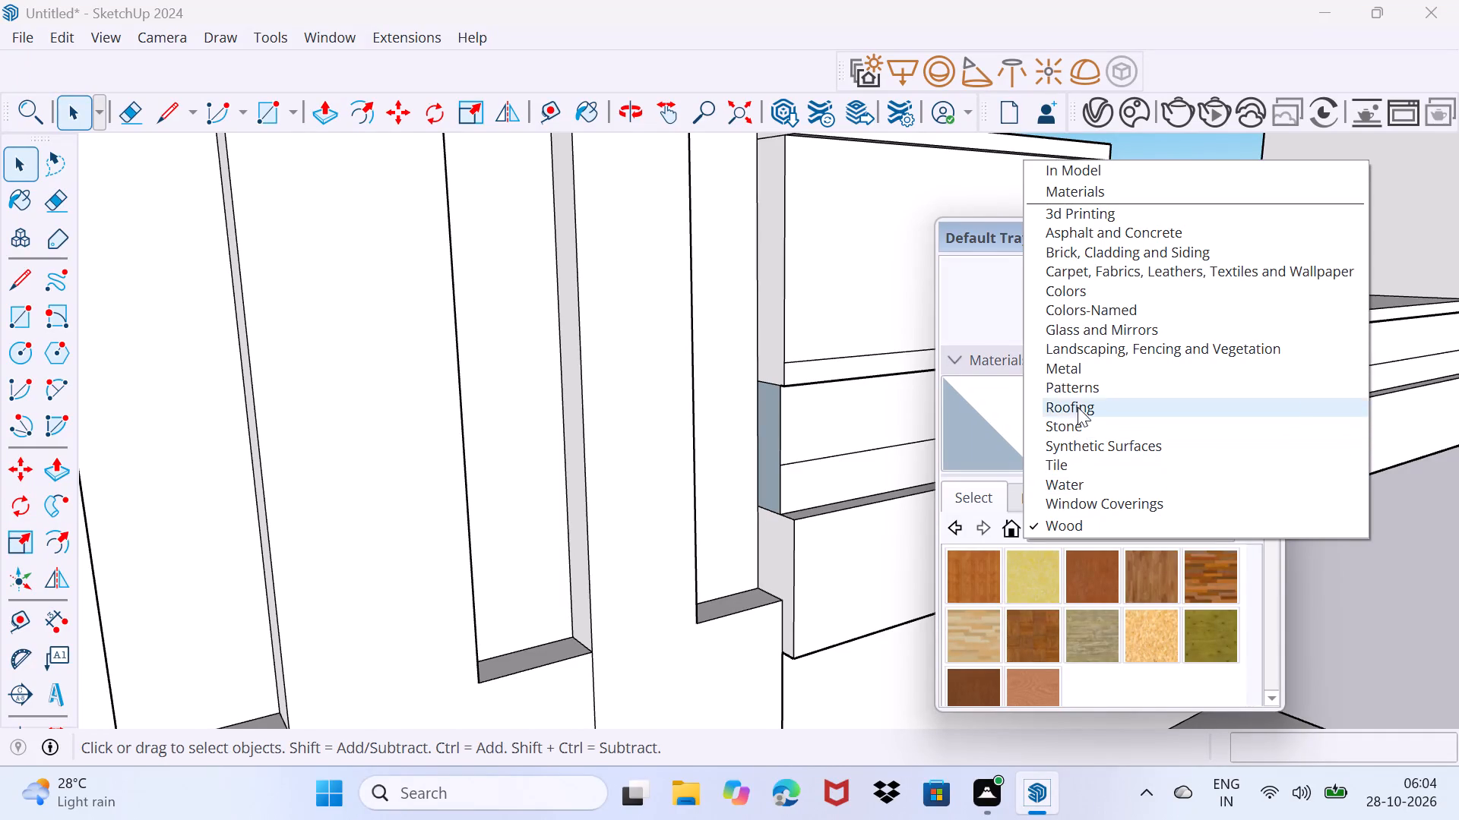
click(1092, 311)
scroll(1071, 419, down, 1)
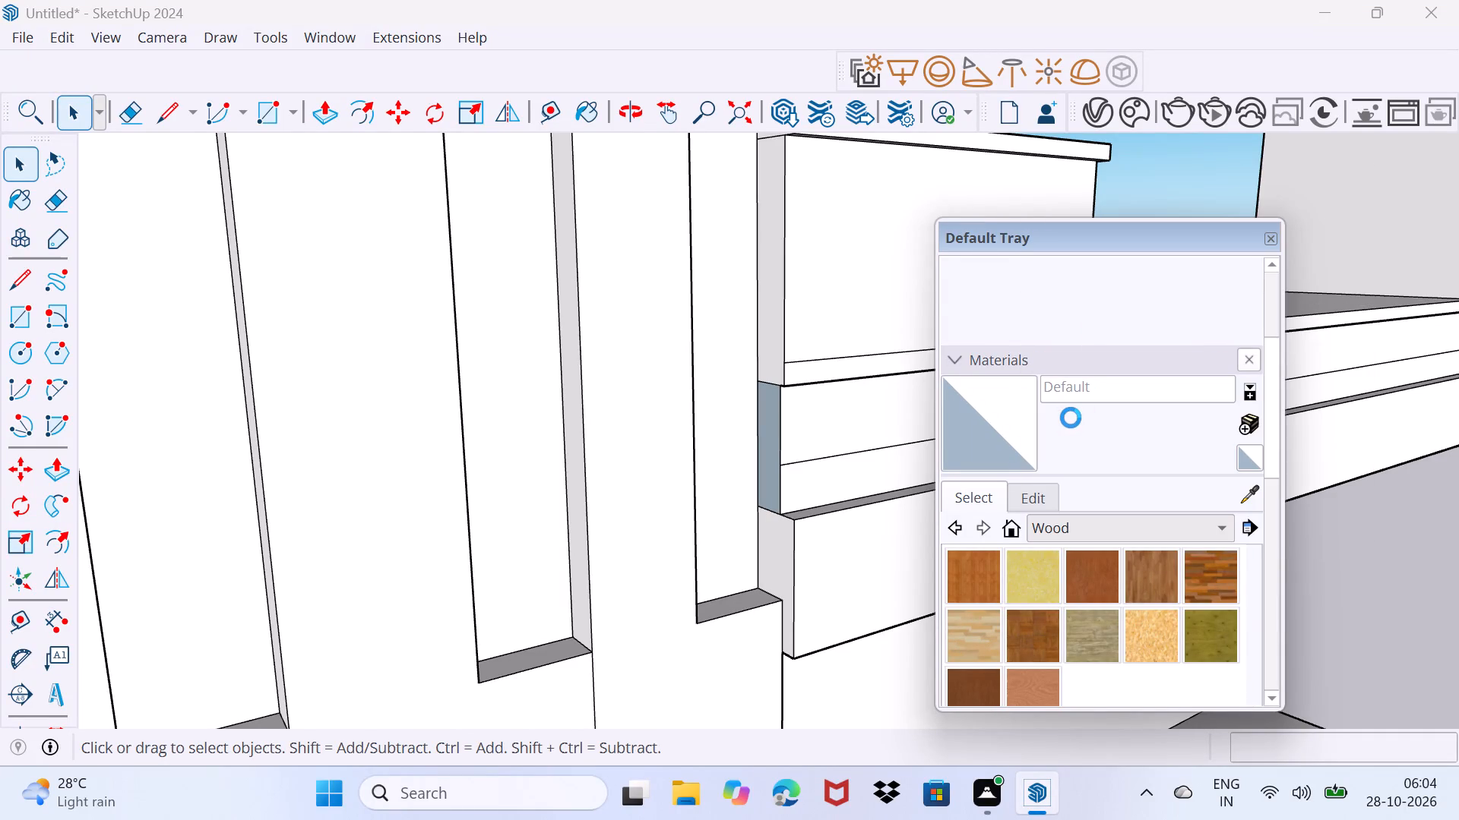
scroll(1071, 418, down, 18)
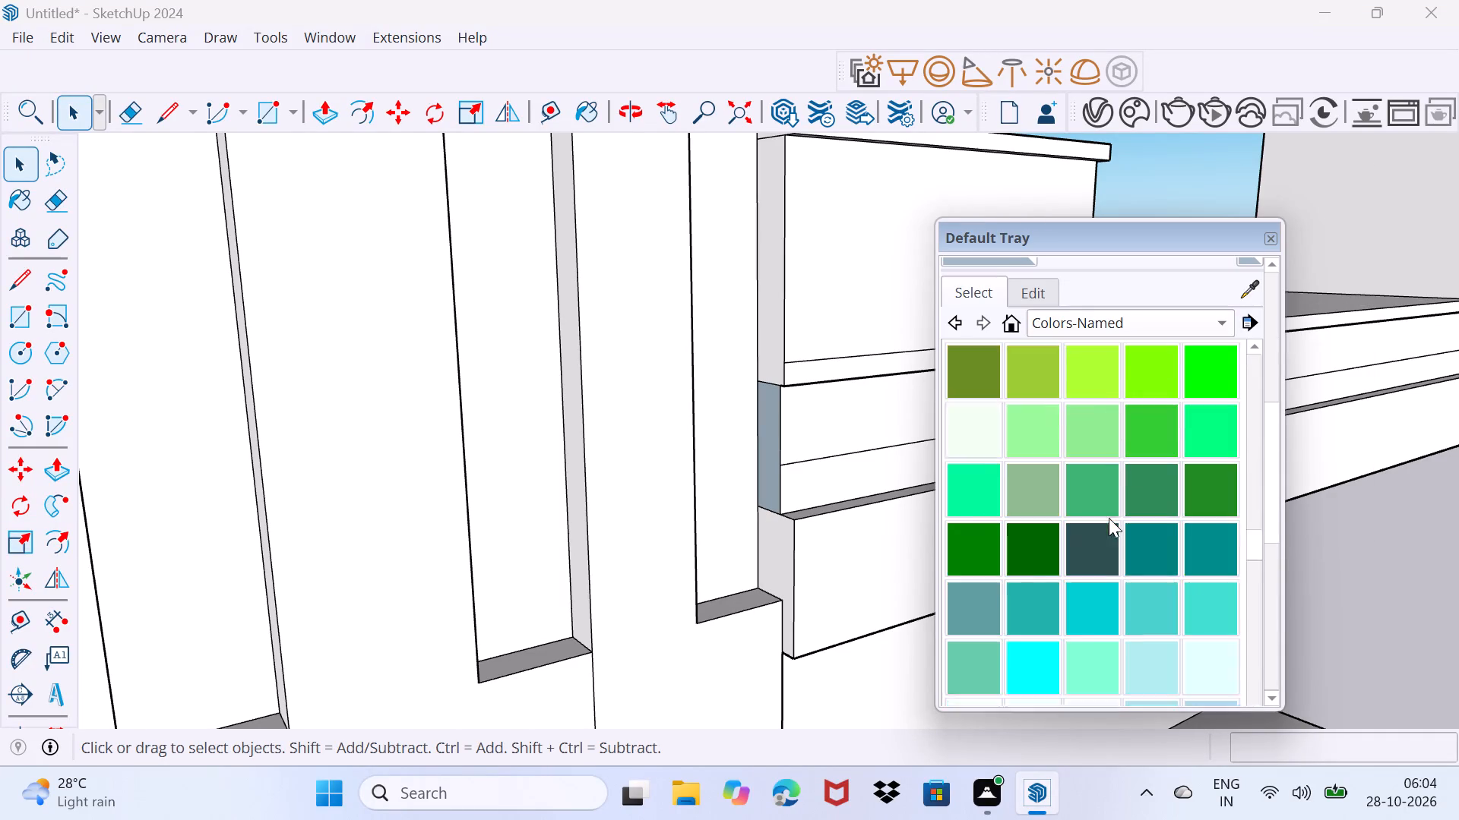
scroll(1109, 518, down, 10)
scroll(1113, 472, up, 2)
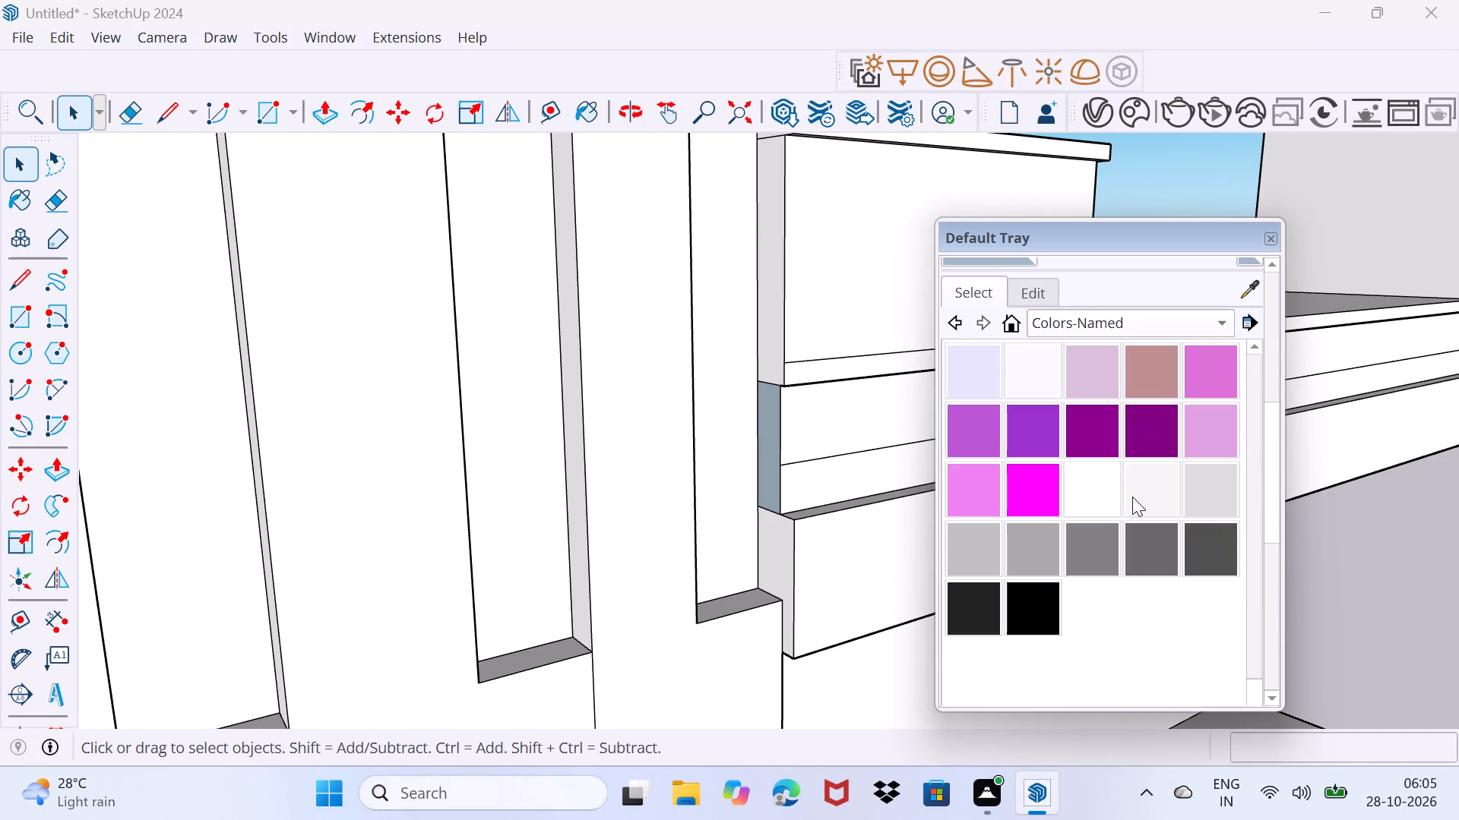
click(1135, 495)
click(767, 478)
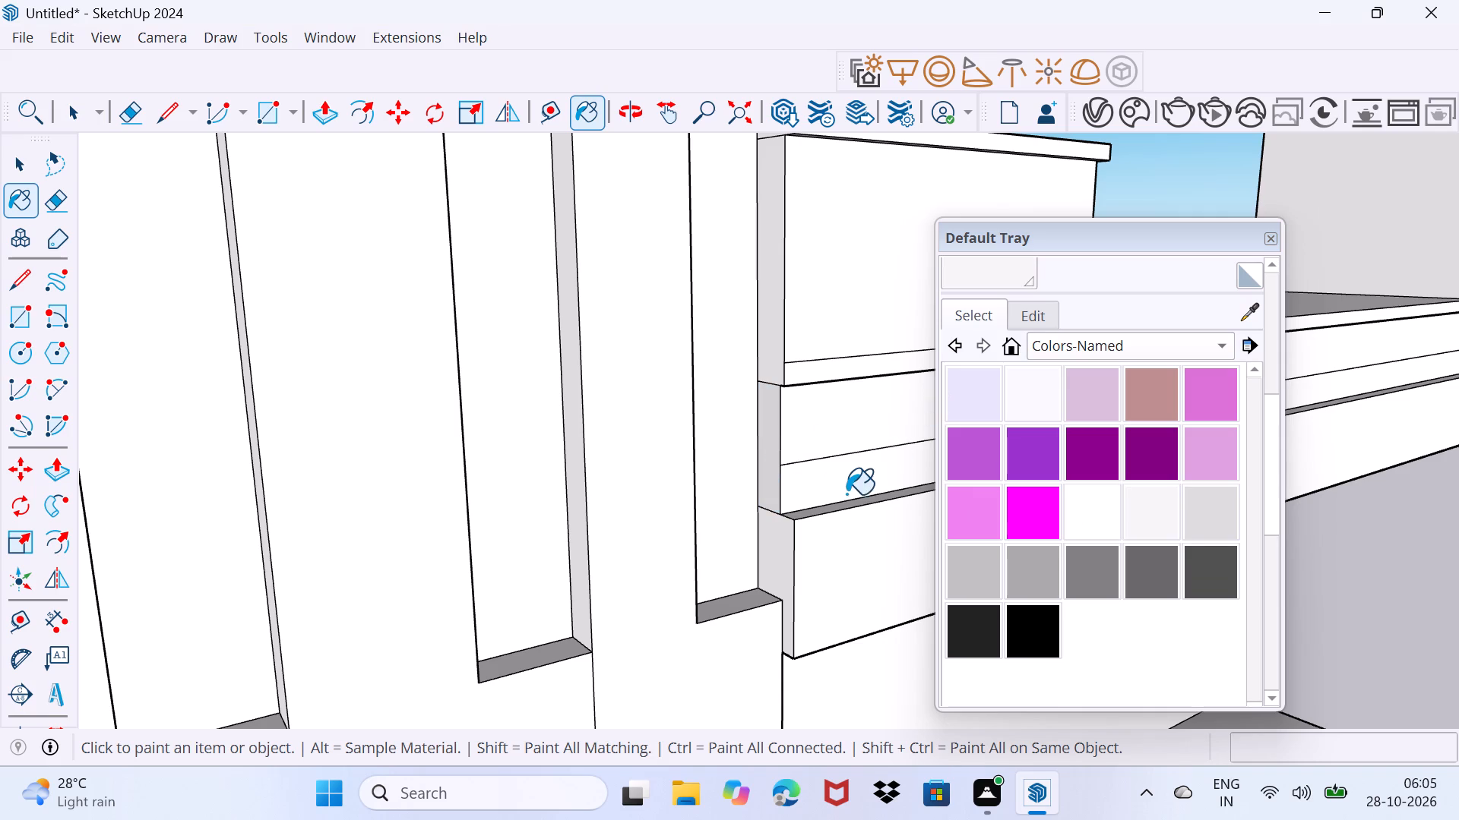
Paint the ledge strip below the slab band, the upper floor, the wall behind it and the parapet cap off-white.
click(836, 506)
drag(1063, 243, 1015, 765)
scroll(887, 523, up, 3)
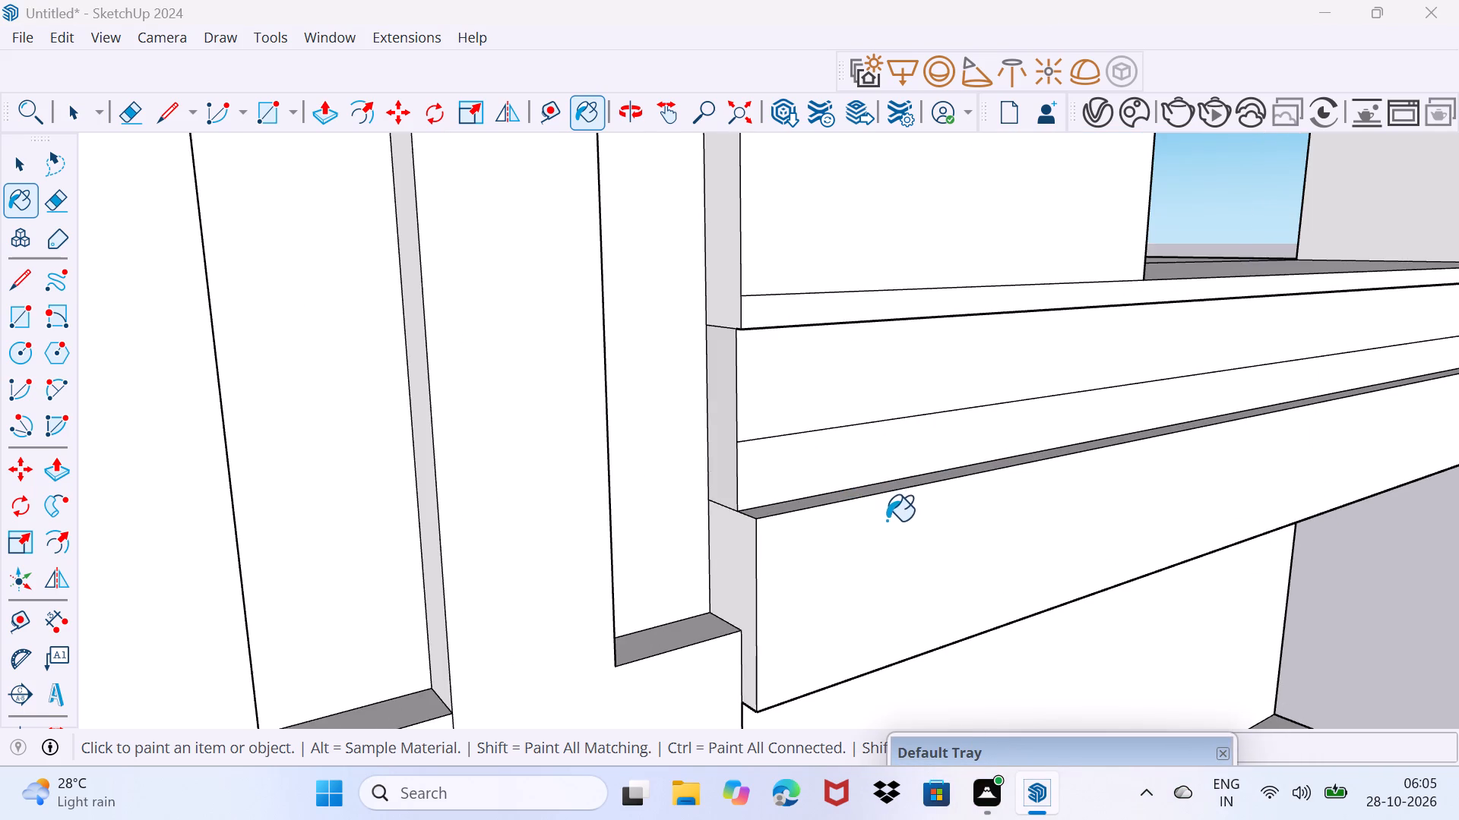
scroll(908, 530, up, 2)
middle_drag(912, 456, 883, 566)
click(876, 498)
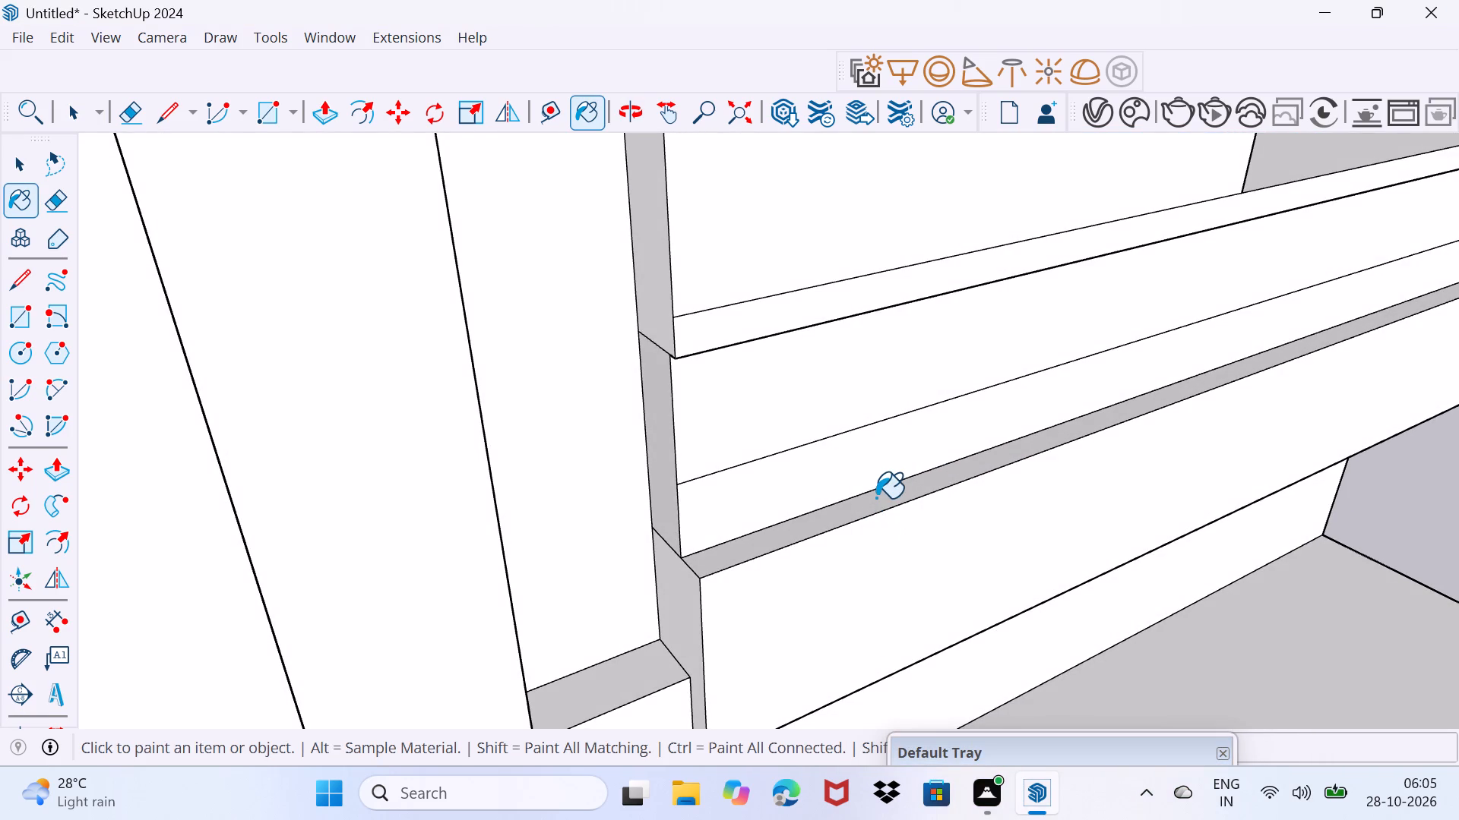
scroll(878, 497, down, 9)
click(1115, 304)
click(1092, 184)
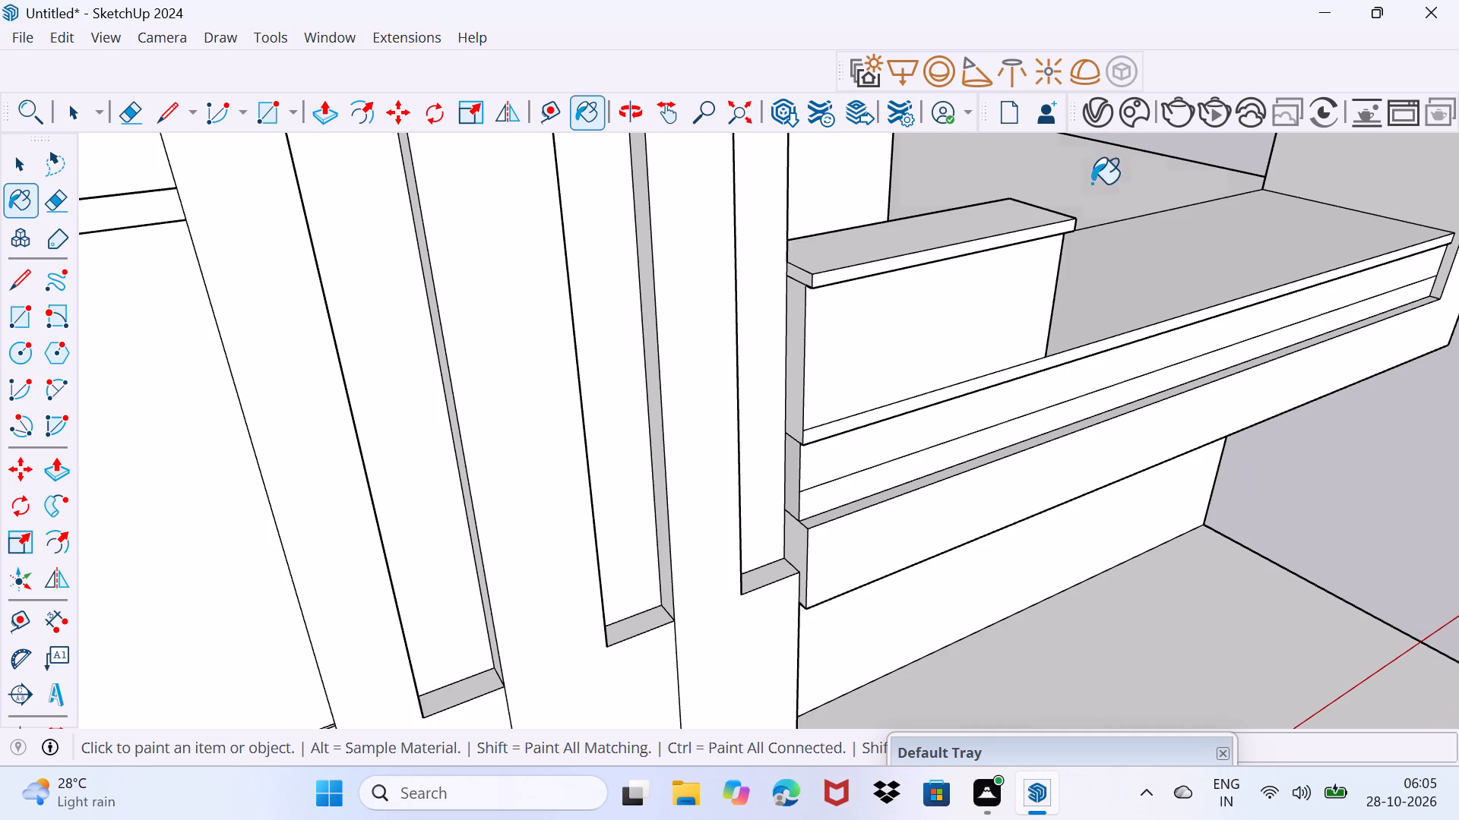
click(1000, 226)
key(space)
Draw a rectangle about 3' by 4' 4" on the blank wall area between the horizontal bands, beside the recessed tall panel.
scroll(859, 343, down, 11)
scroll(809, 513, down, 1)
middle_drag(809, 514, 746, 418)
scroll(592, 445, up, 2)
middle_drag(592, 445, 421, 415)
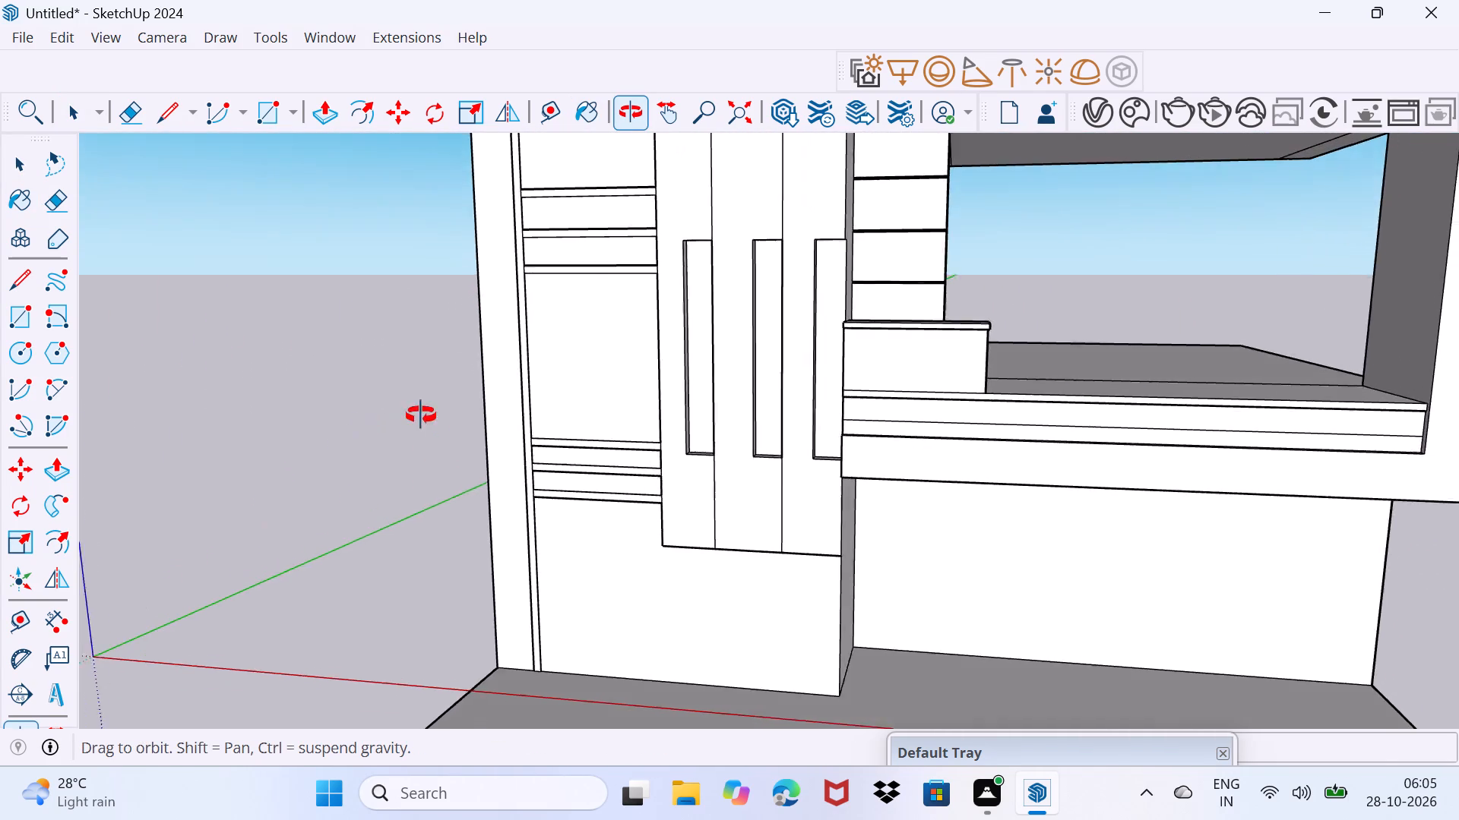
middle_drag(421, 415, 540, 609)
middle_drag(744, 560, 744, 505)
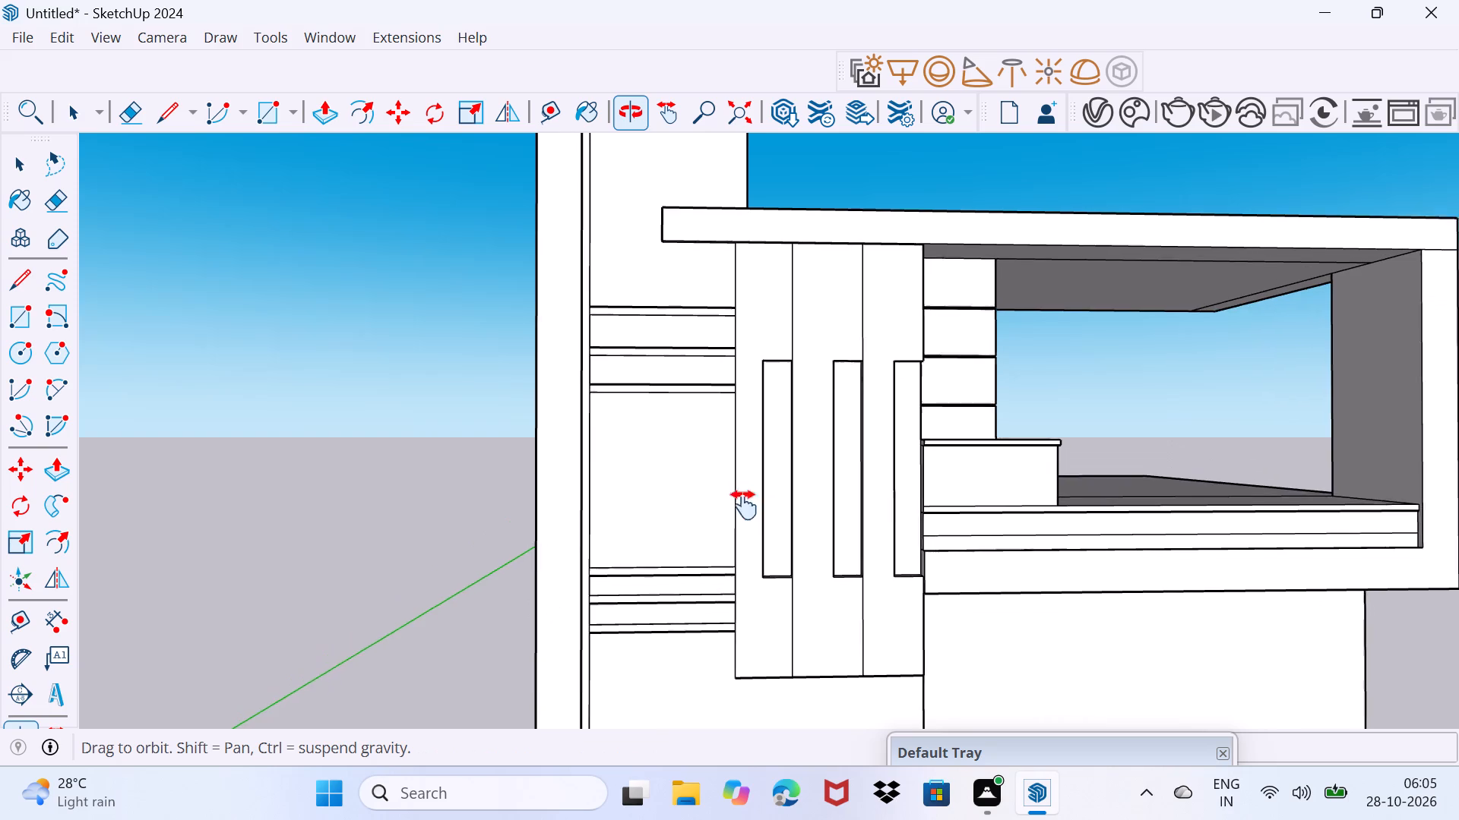
middle_drag(744, 505, 607, 484)
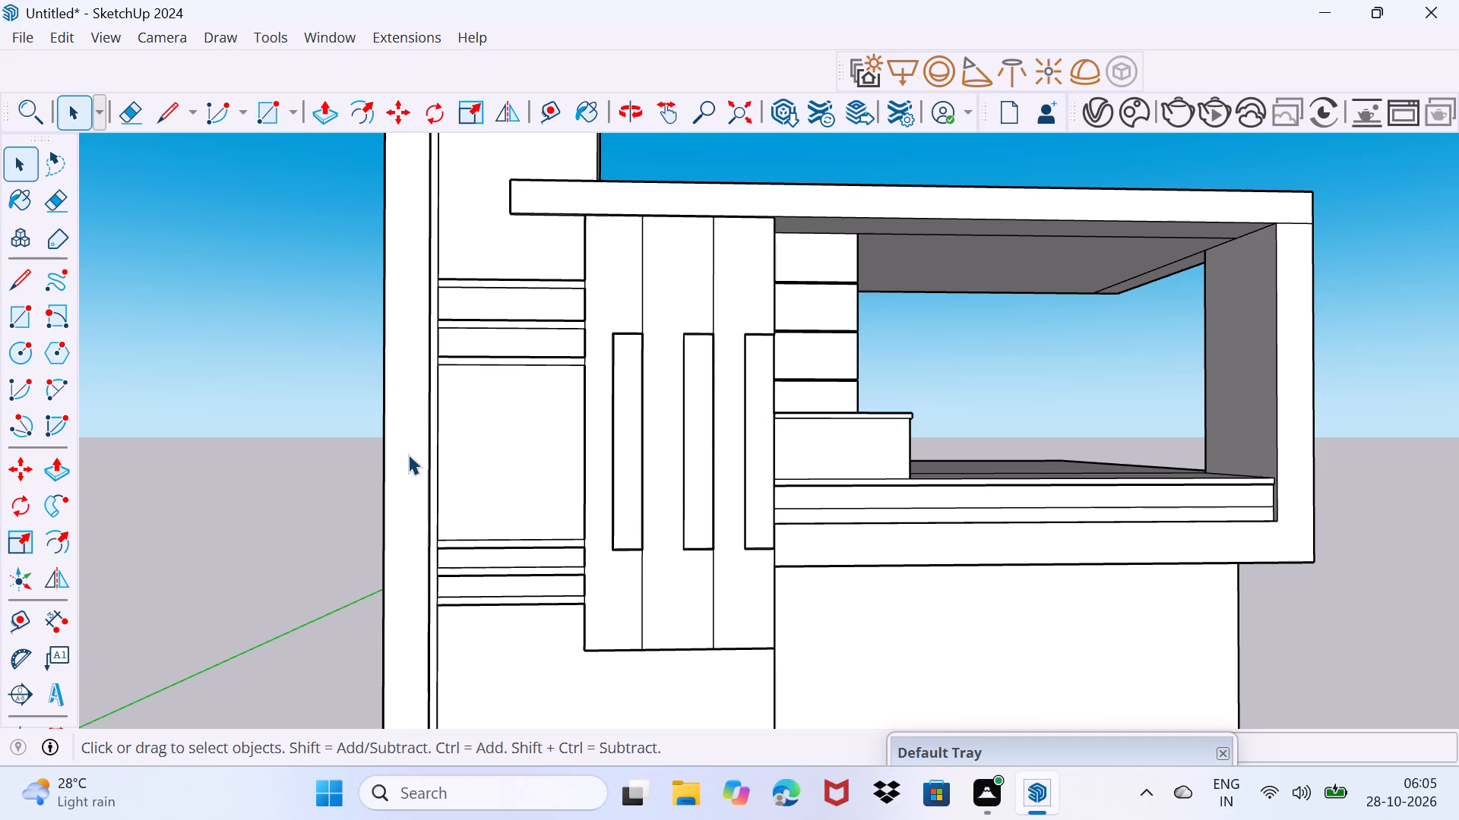
scroll(382, 460, down, 1)
scroll(524, 441, up, 1)
key(r)
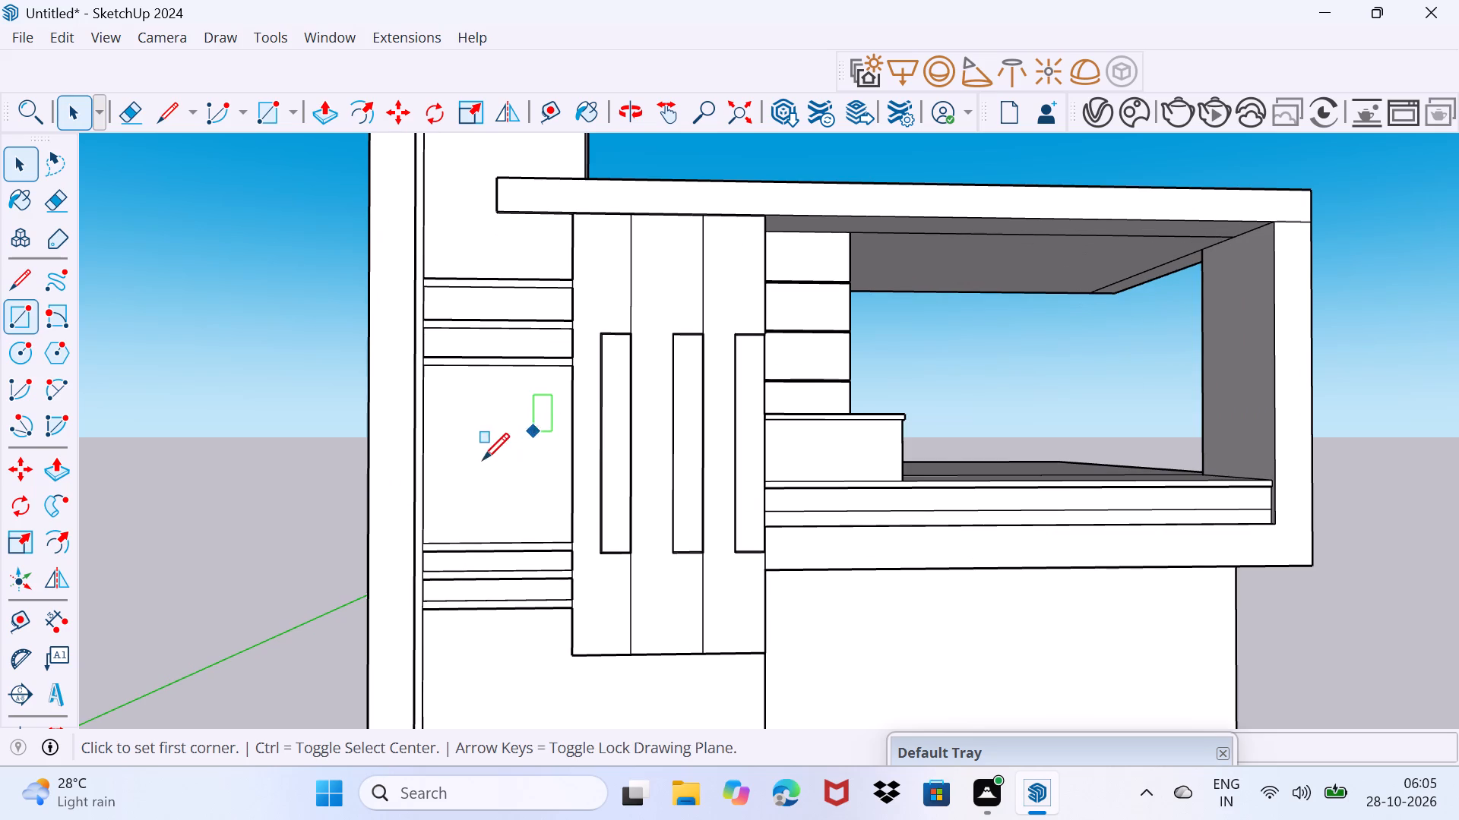
scroll(479, 462, up, 5)
middle_drag(431, 519, 546, 509)
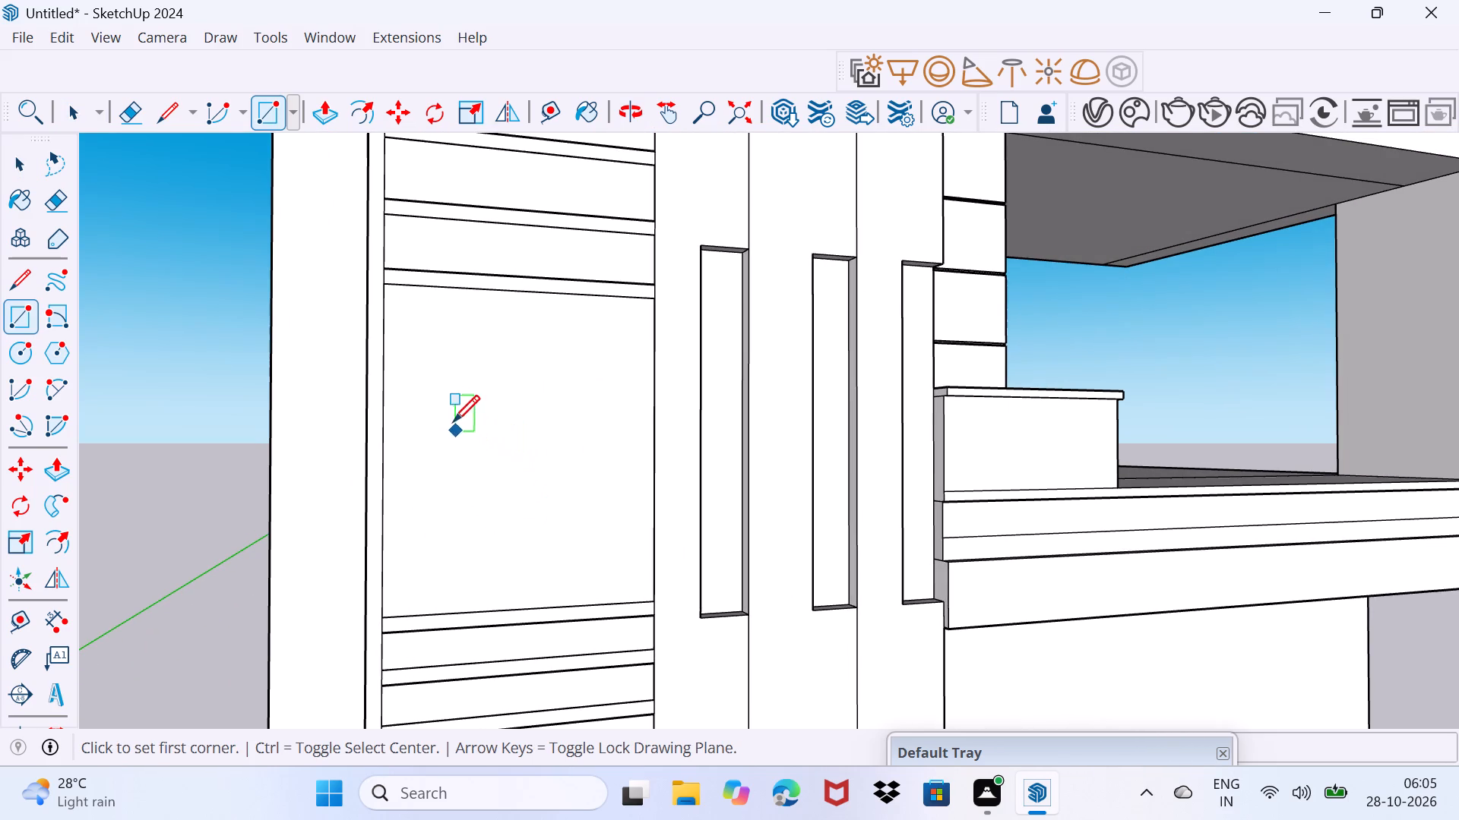
click(438, 353)
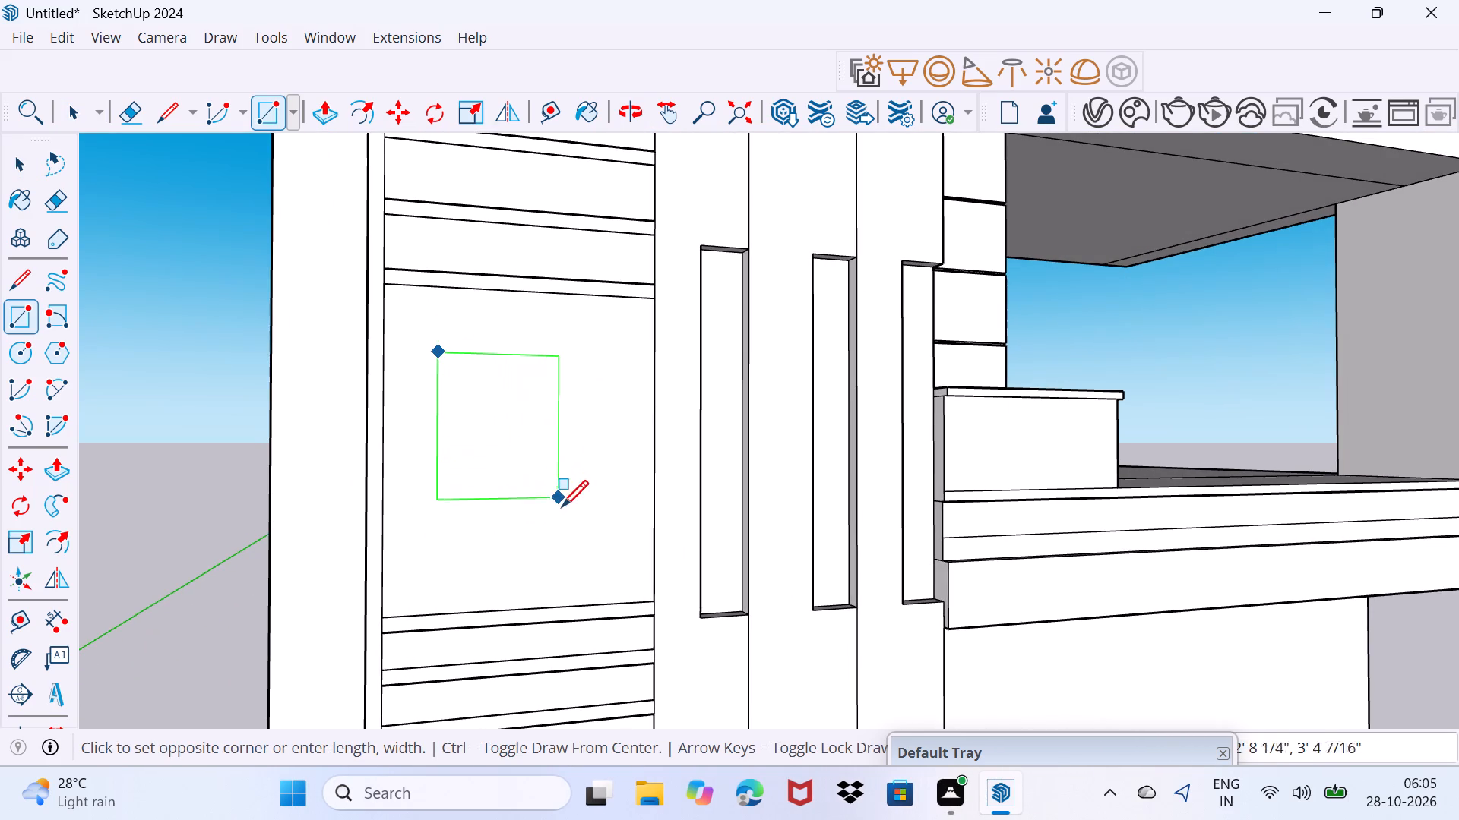
click(572, 541)
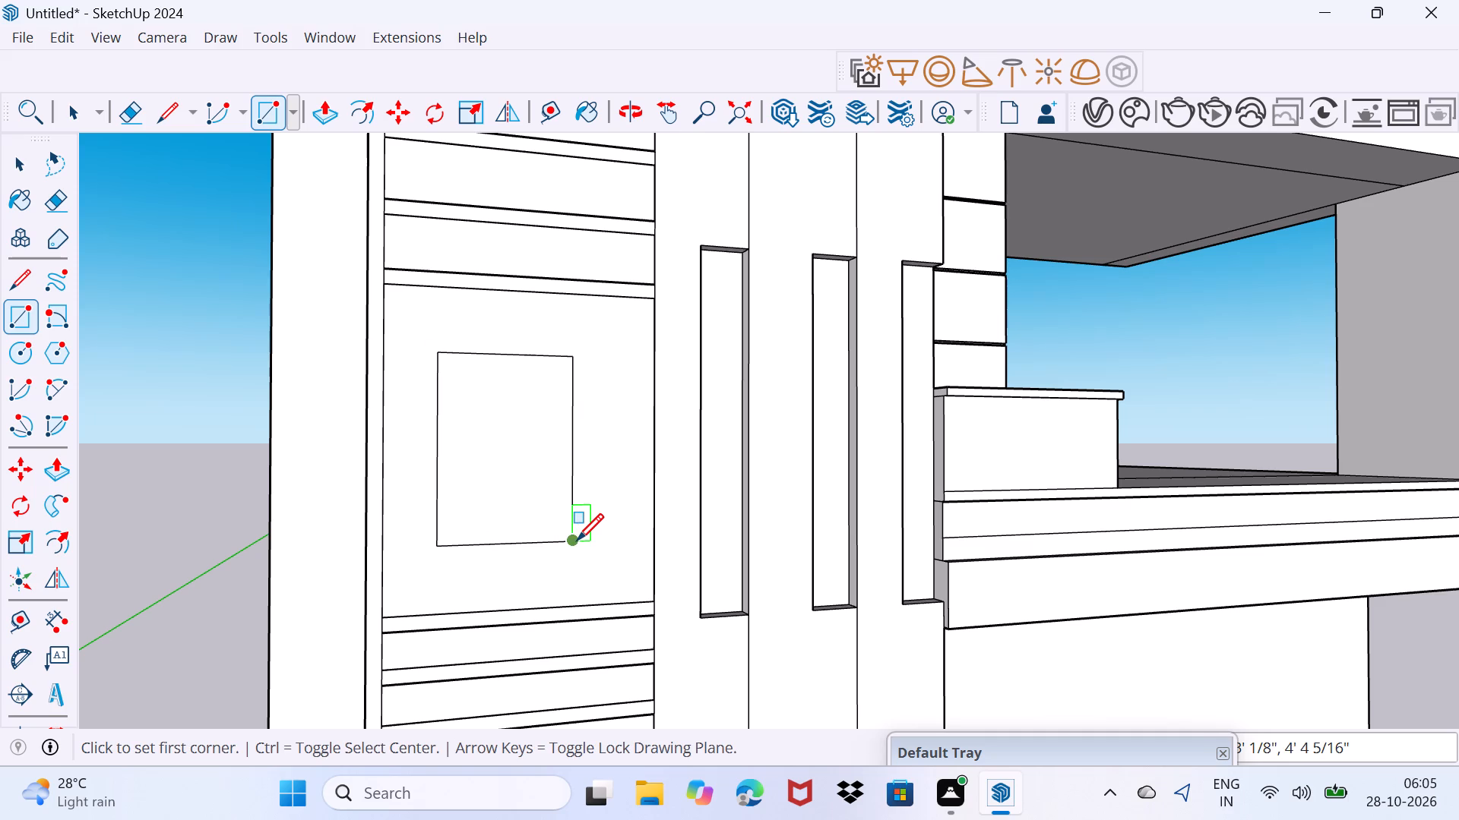
key(space)
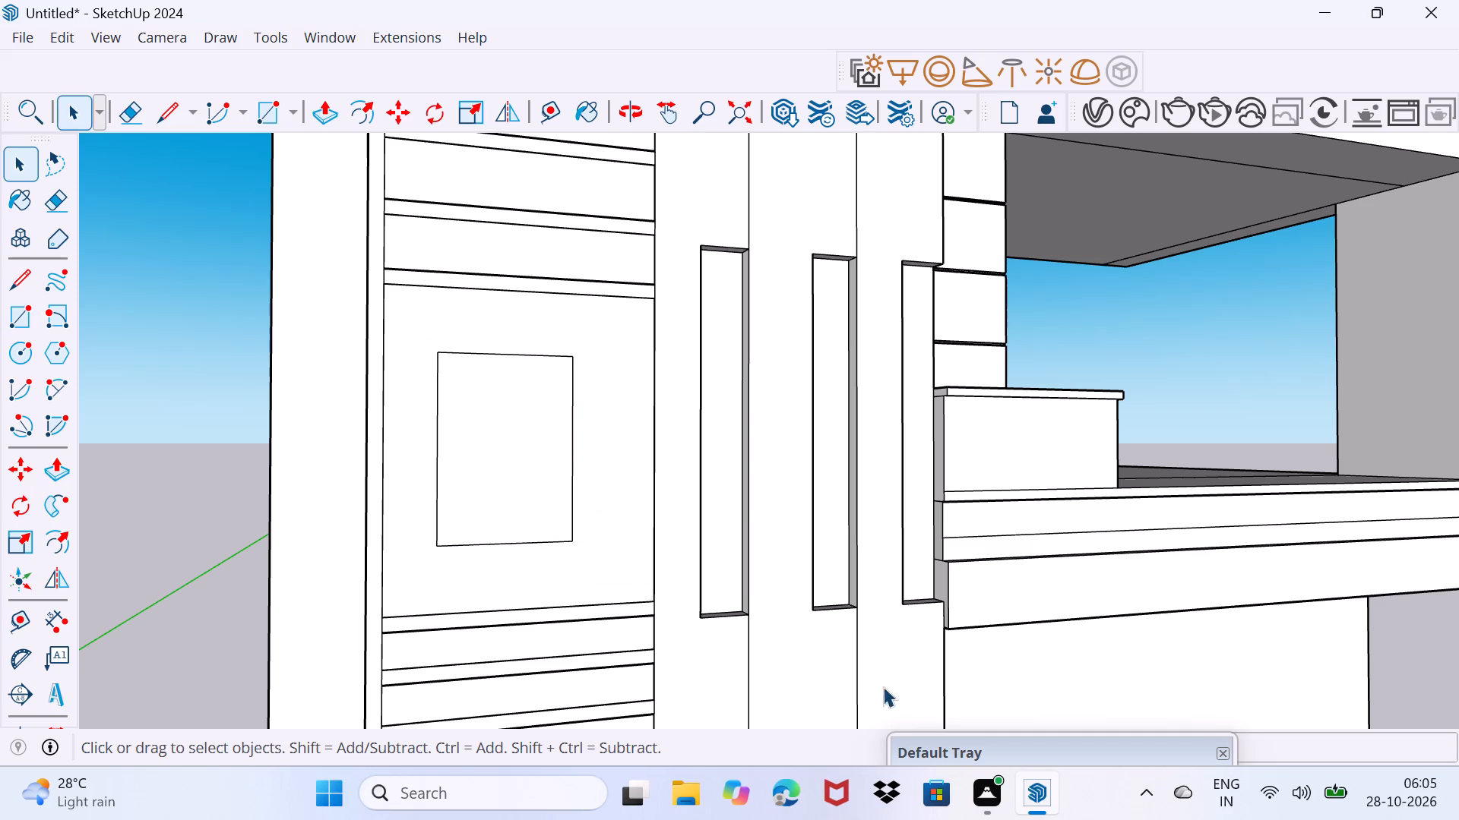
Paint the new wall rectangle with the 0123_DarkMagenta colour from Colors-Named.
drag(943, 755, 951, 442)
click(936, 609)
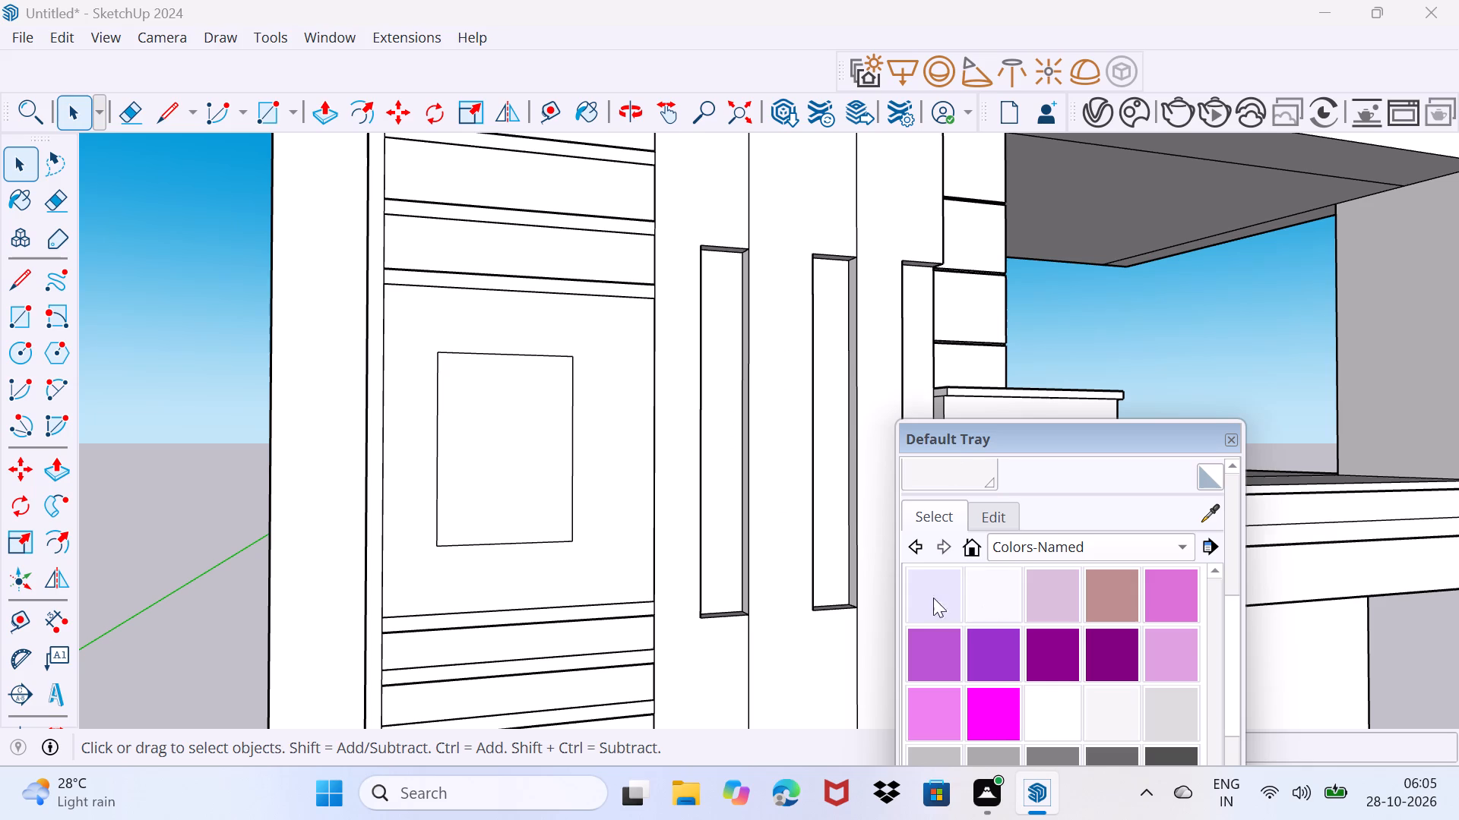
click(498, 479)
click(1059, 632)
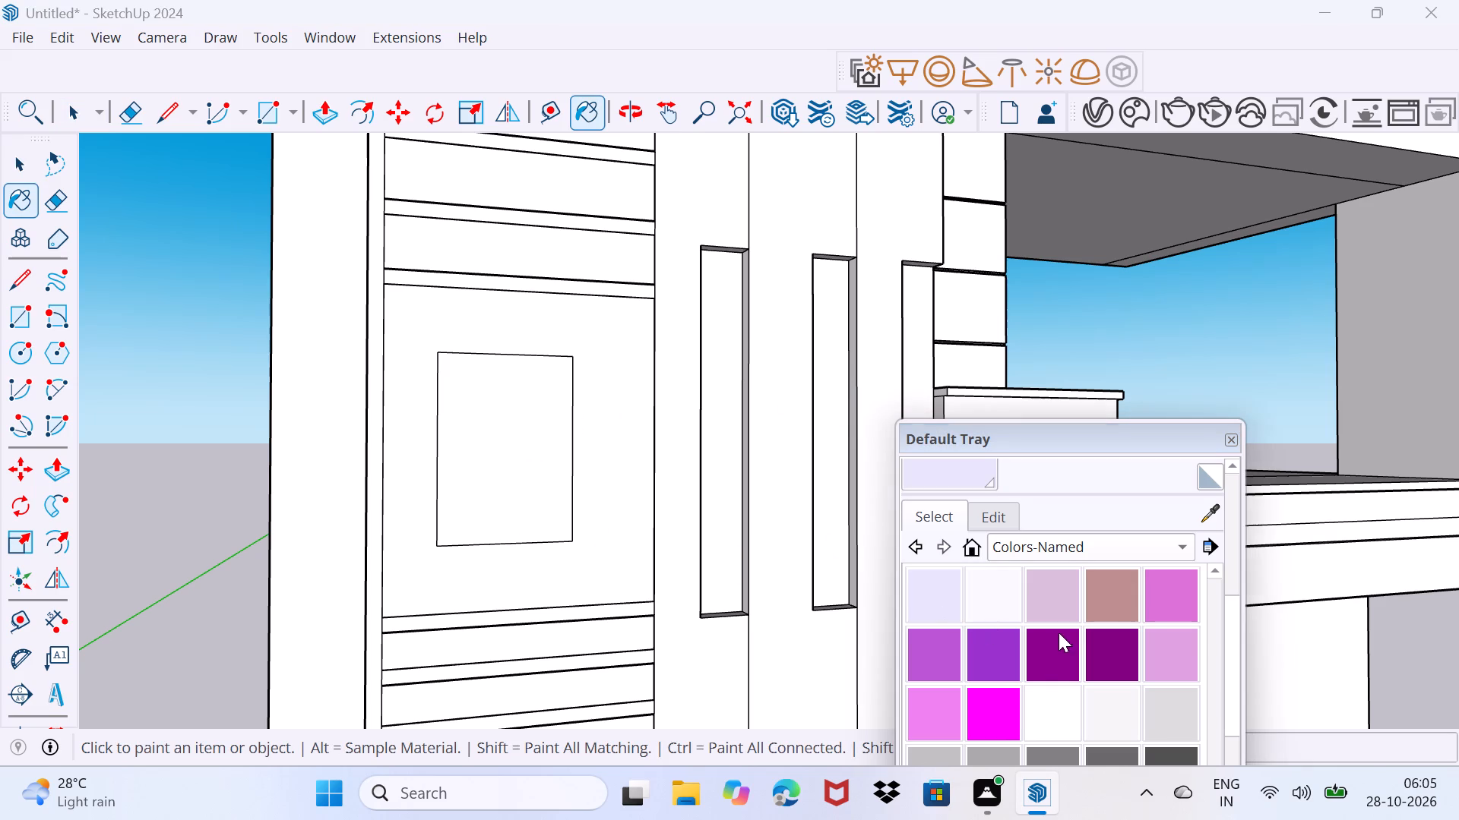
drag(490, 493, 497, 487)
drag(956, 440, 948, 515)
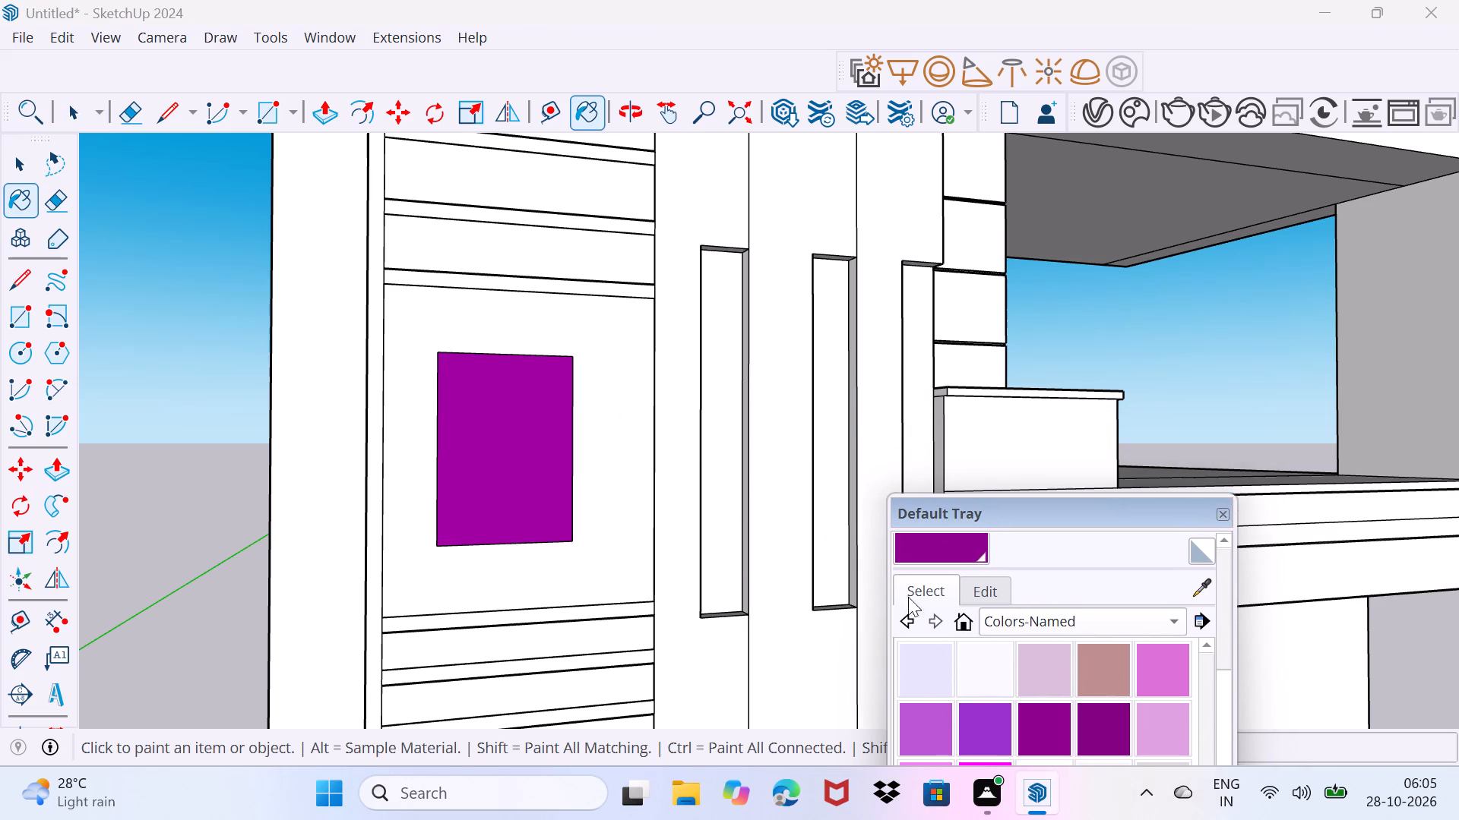
Create a new material using the image "Lord Ganesha clipart and lineart" from Downloads as its texture.
scroll(874, 630, up, 6)
scroll(859, 736, down, 3)
scroll(961, 661, down, 4)
scroll(980, 652, up, 3)
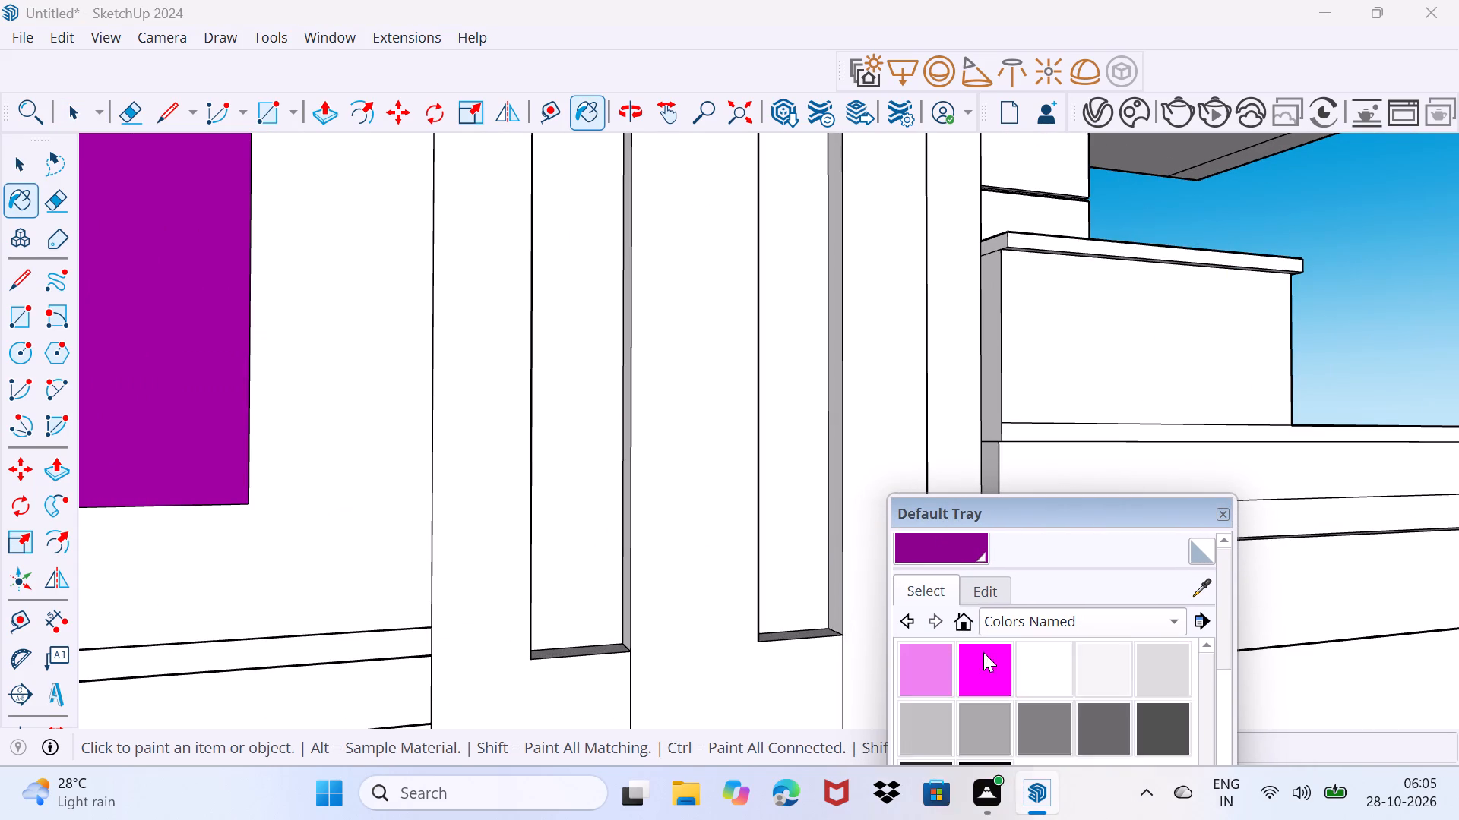
scroll(983, 652, up, 1)
scroll(1028, 586, up, 6)
scroll(1031, 588, down, 4)
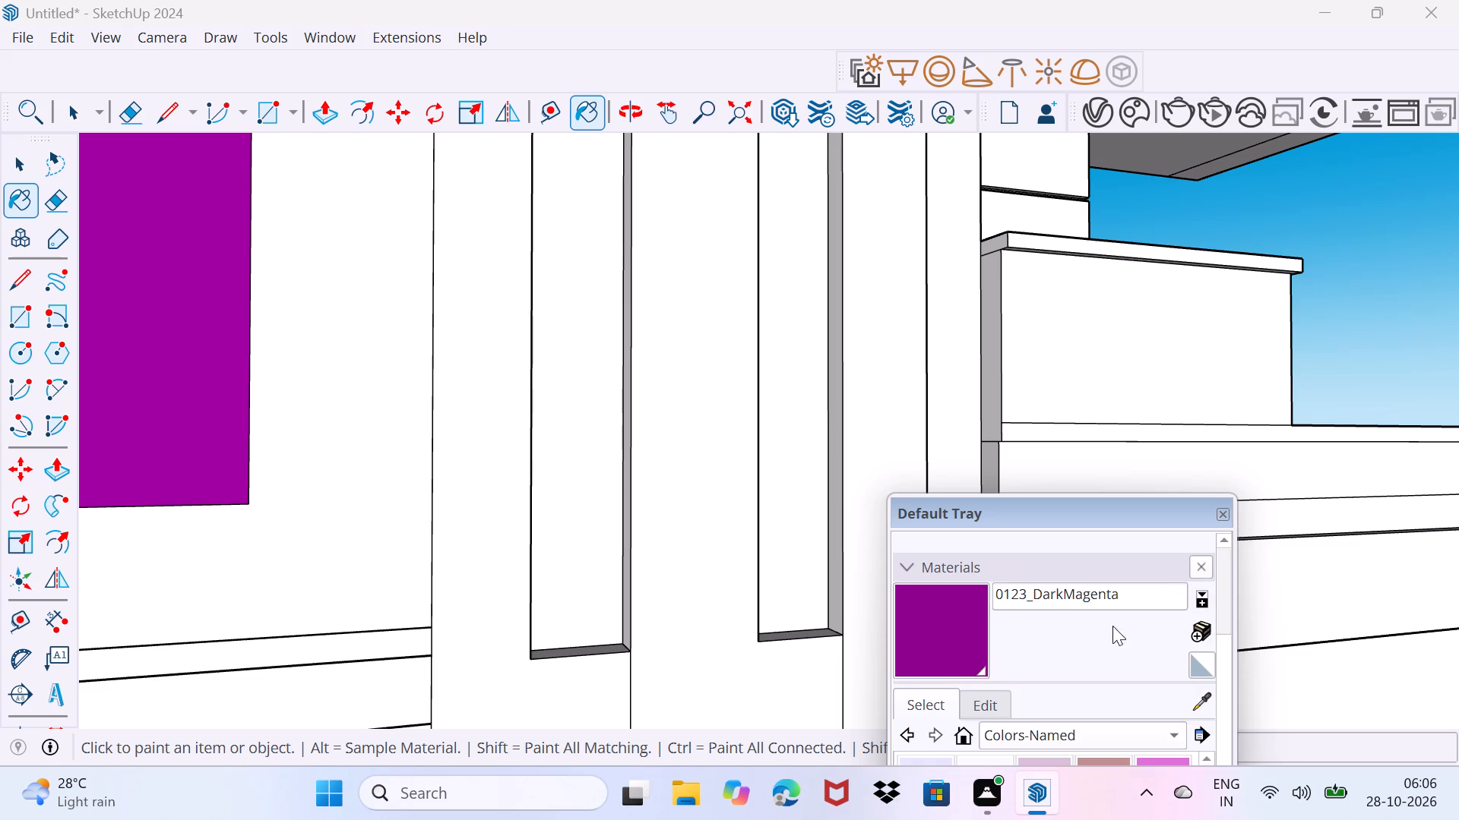
click(1201, 629)
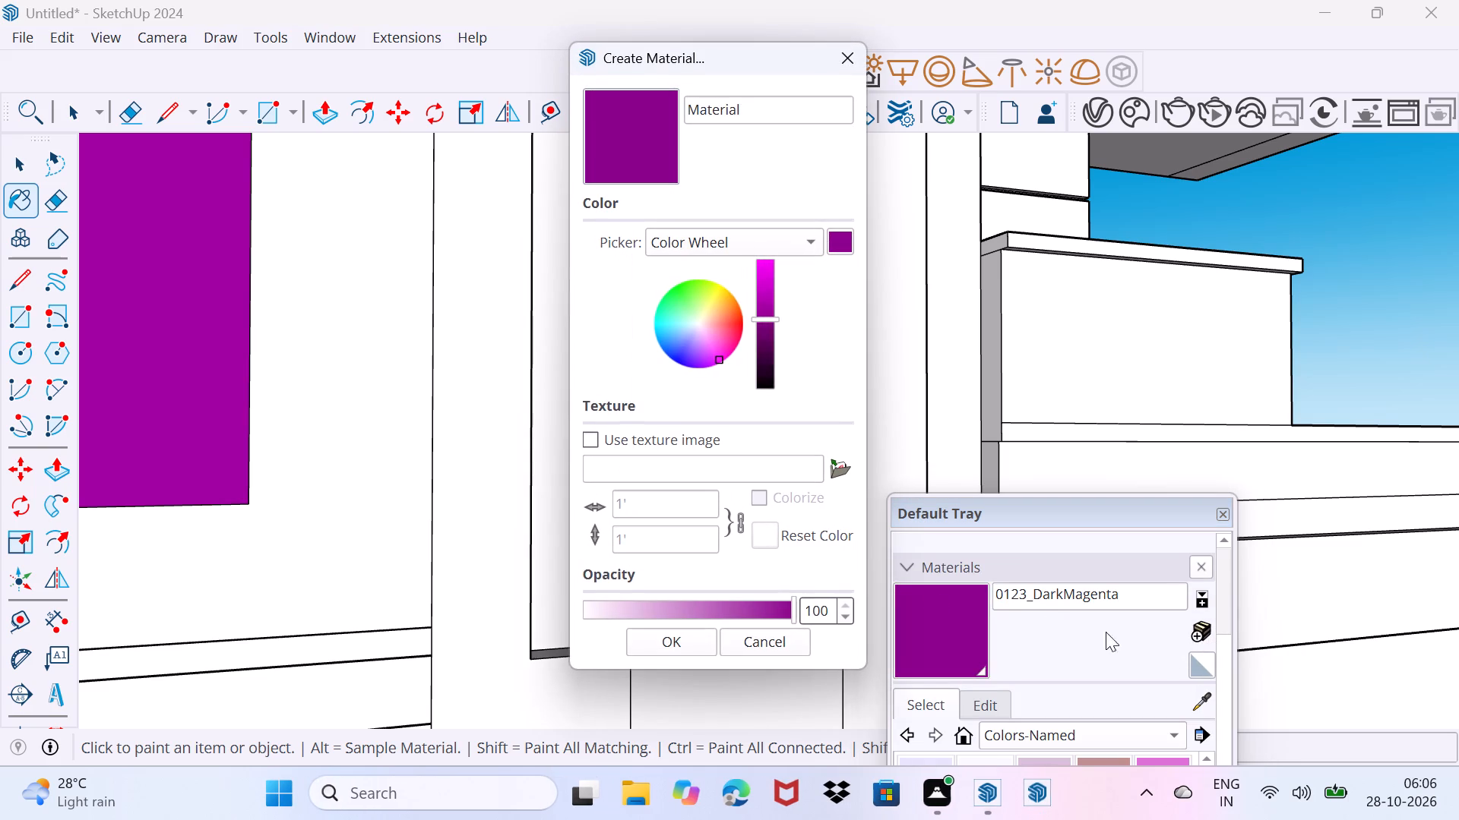
click(833, 466)
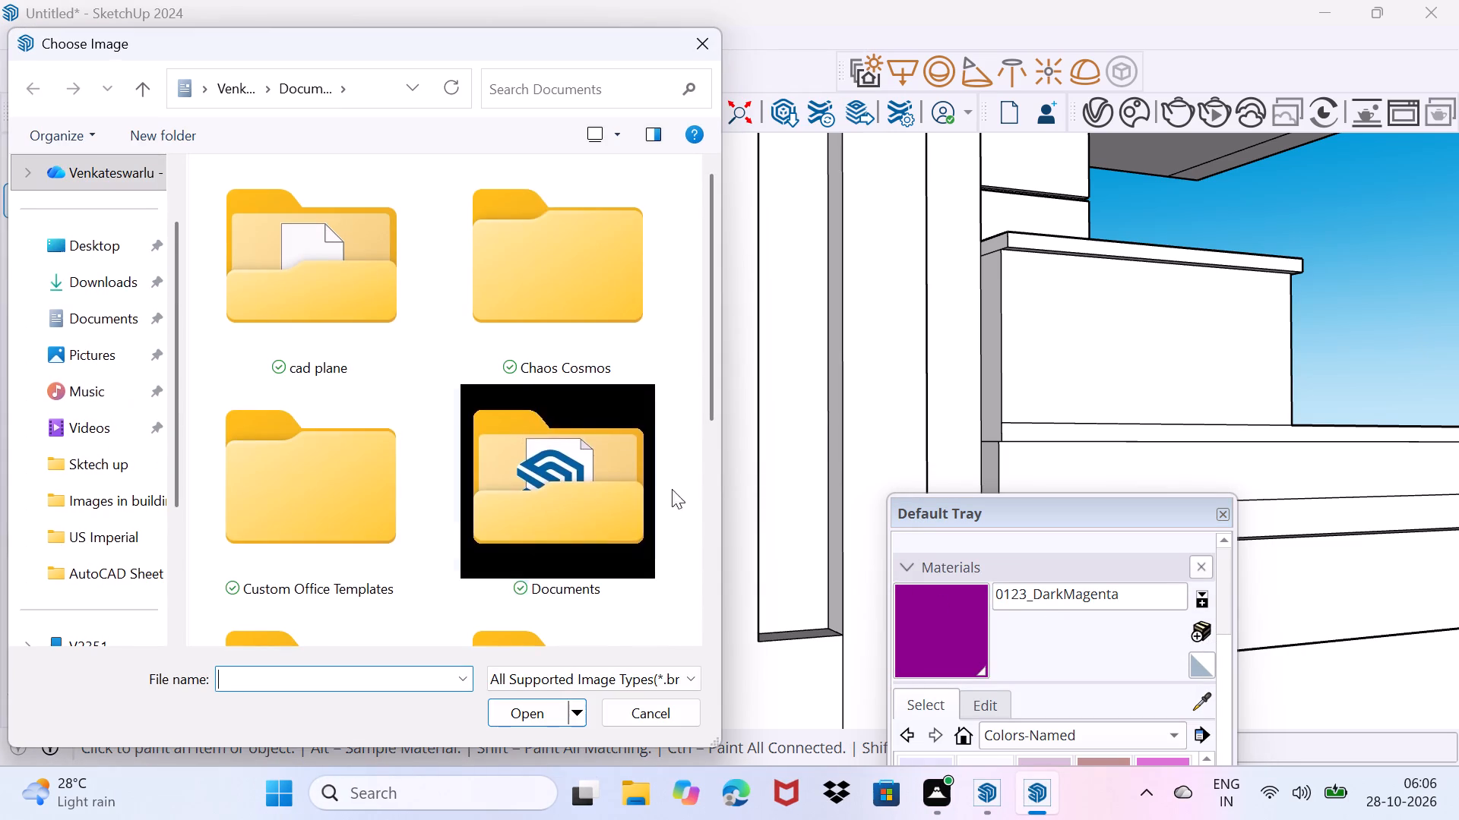
scroll(480, 464, down, 4)
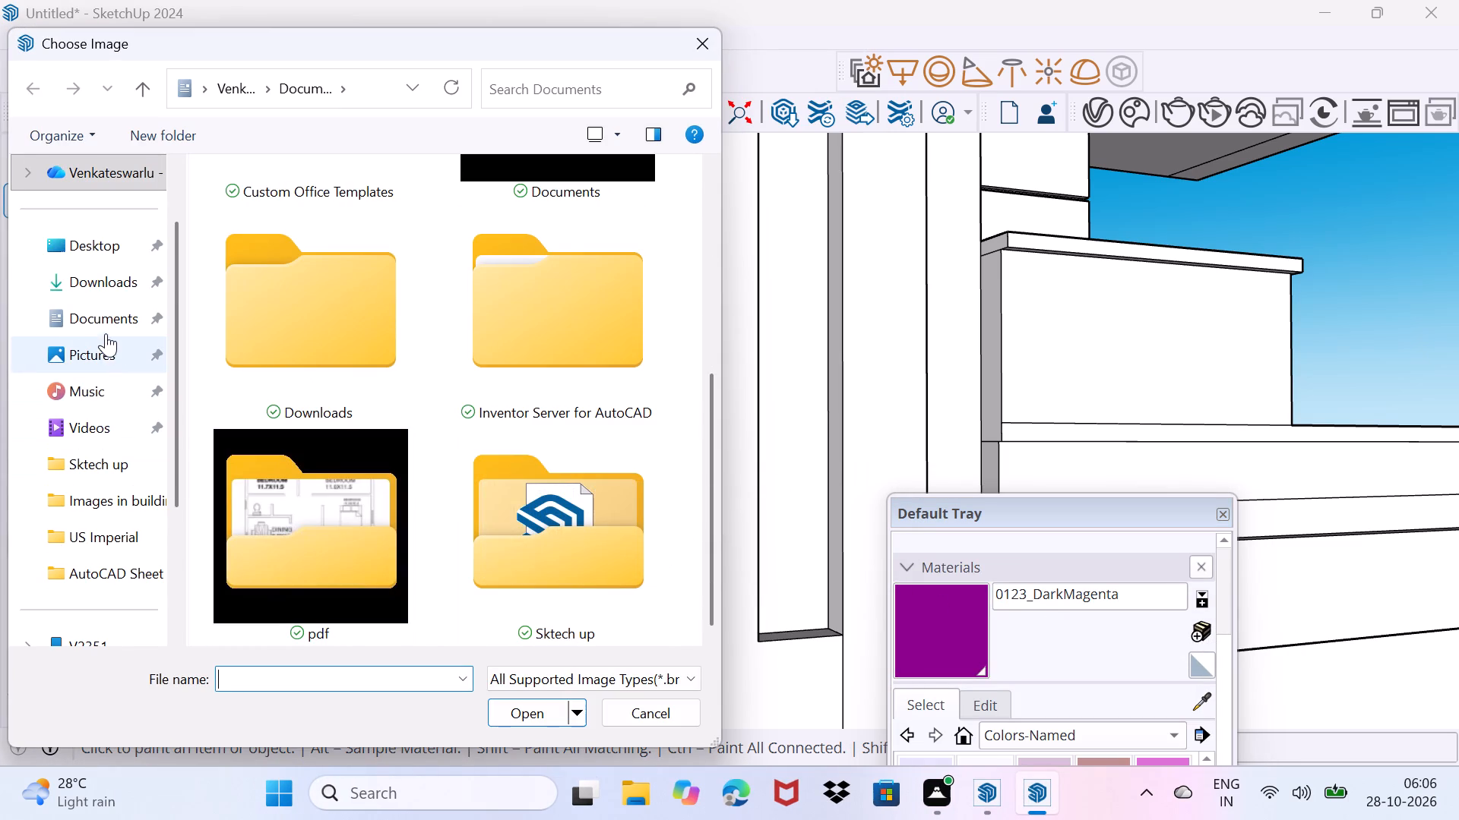
click(100, 292)
scroll(290, 396, down, 2)
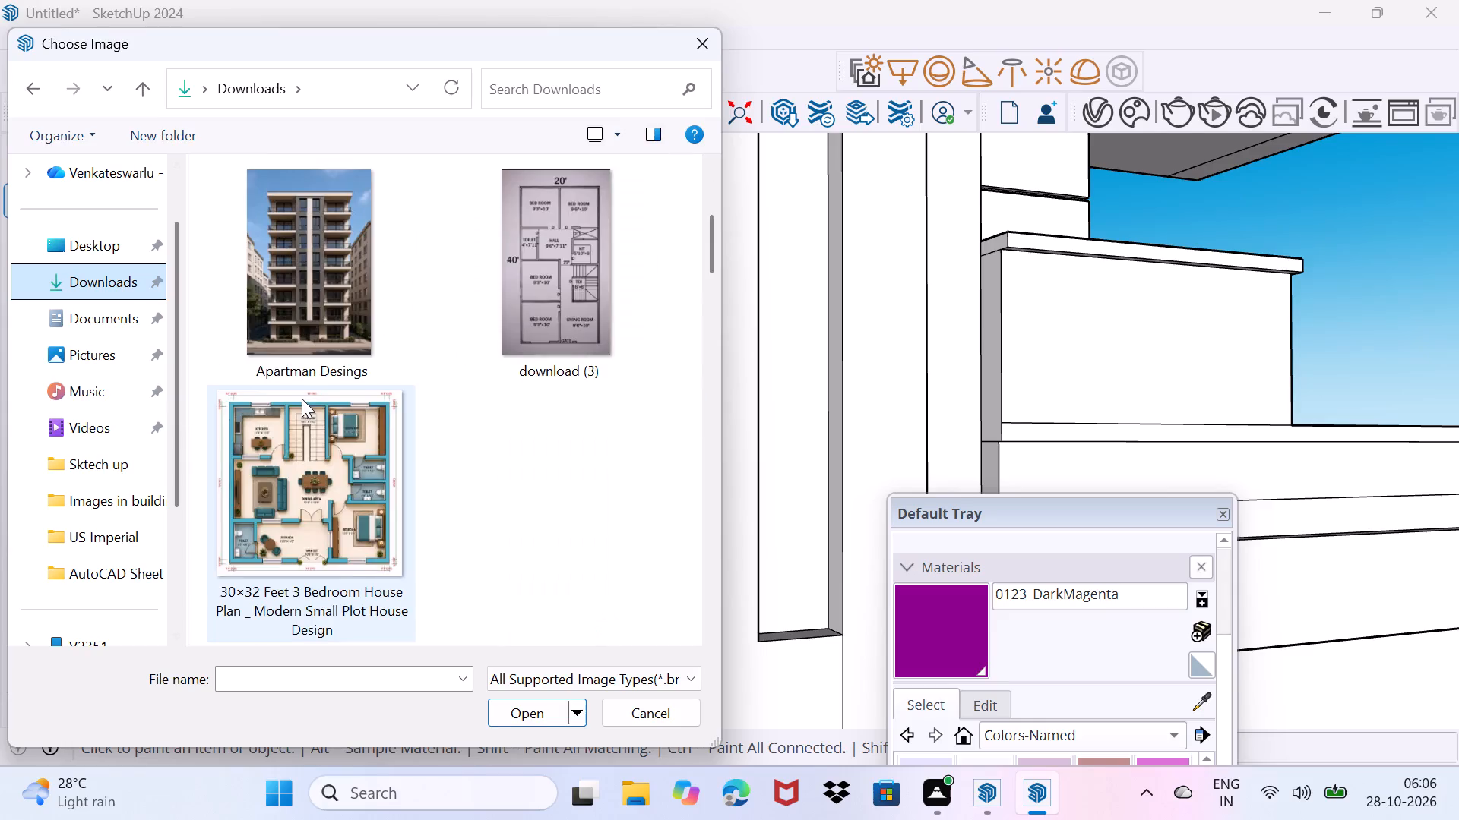
scroll(299, 407, down, 8)
scroll(285, 448, up, 2)
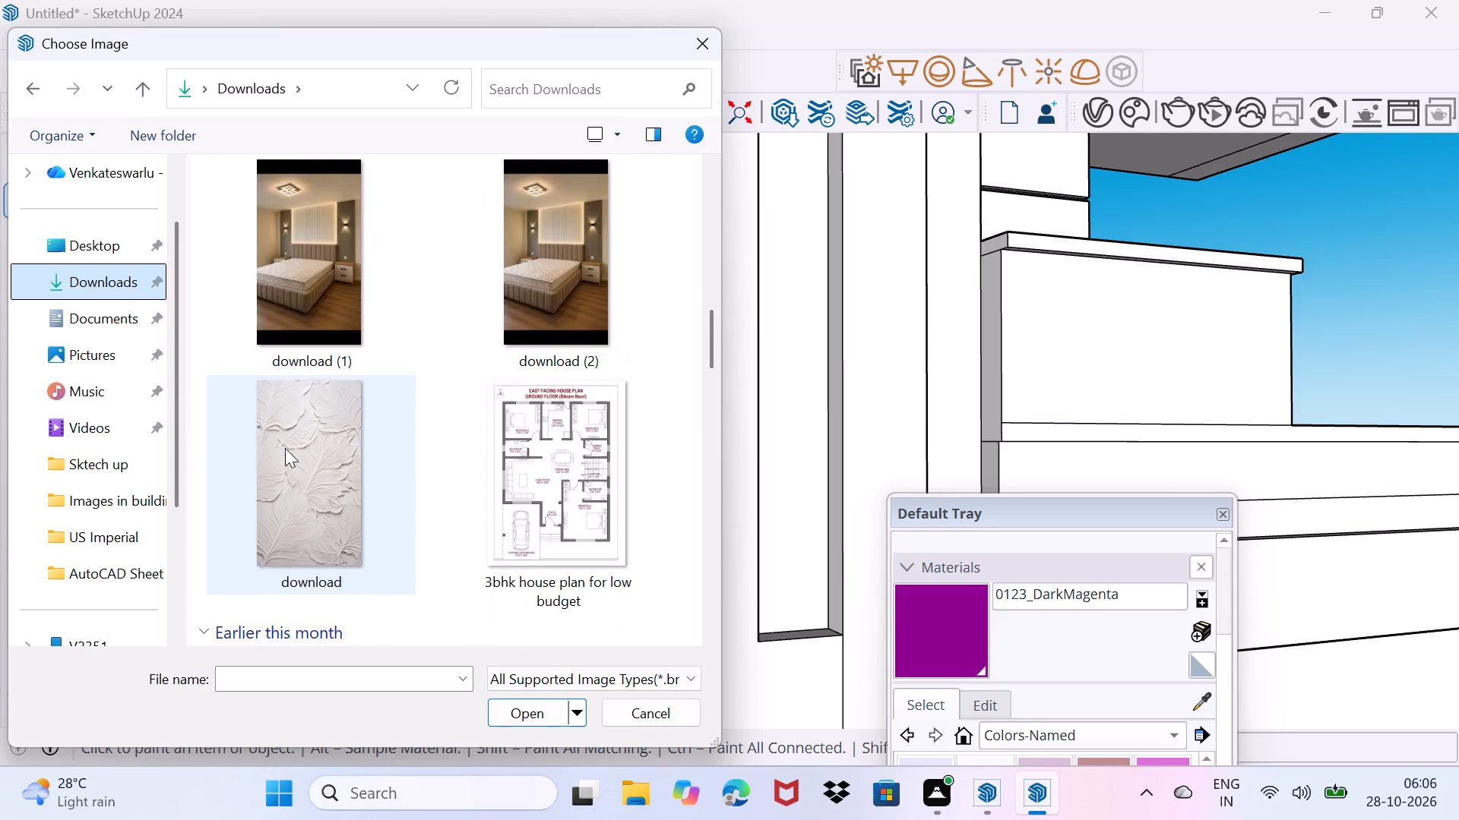
scroll(285, 448, up, 3)
scroll(285, 448, down, 15)
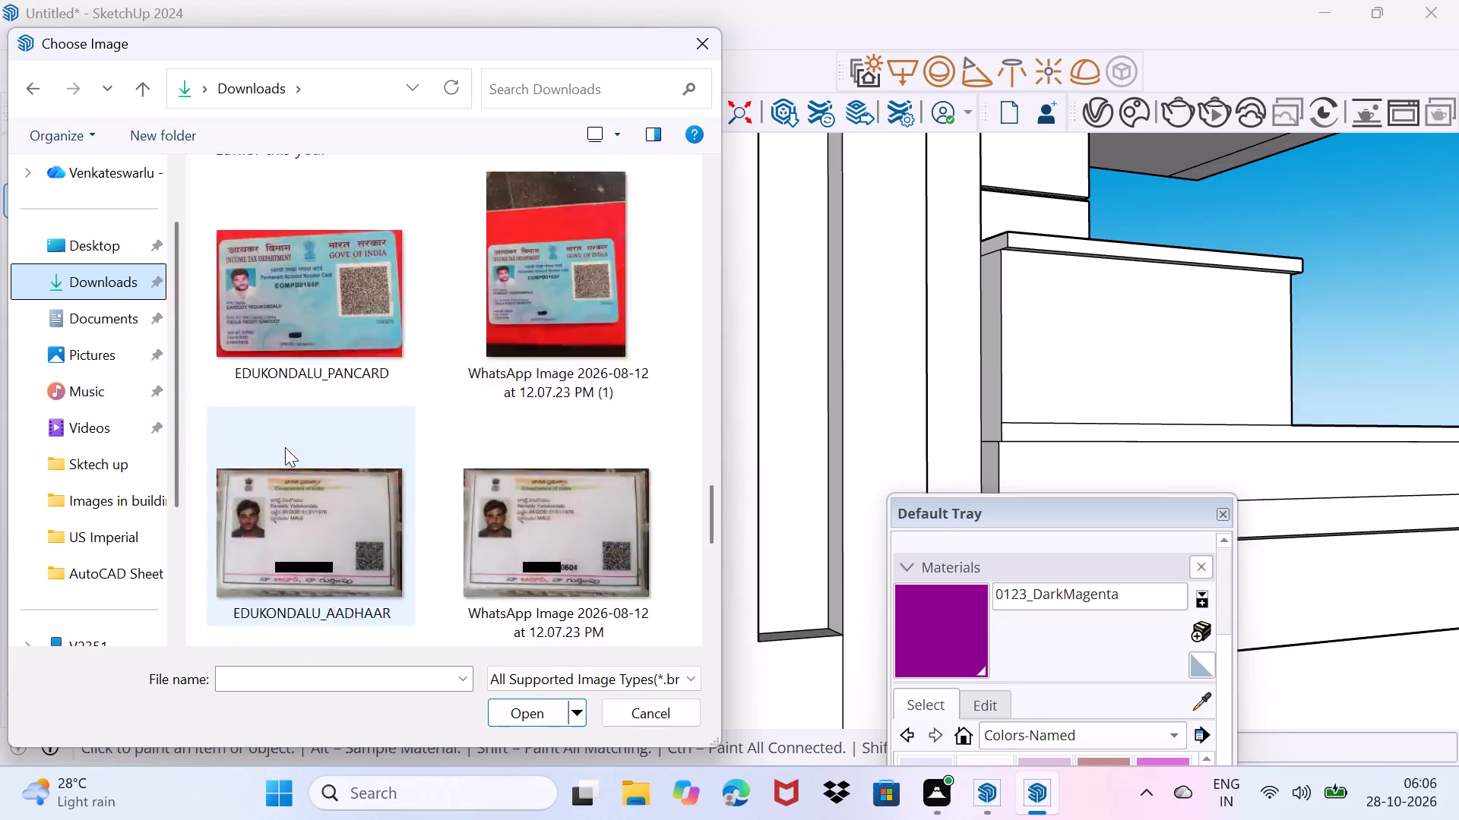
scroll(285, 447, down, 10)
scroll(285, 447, up, 3)
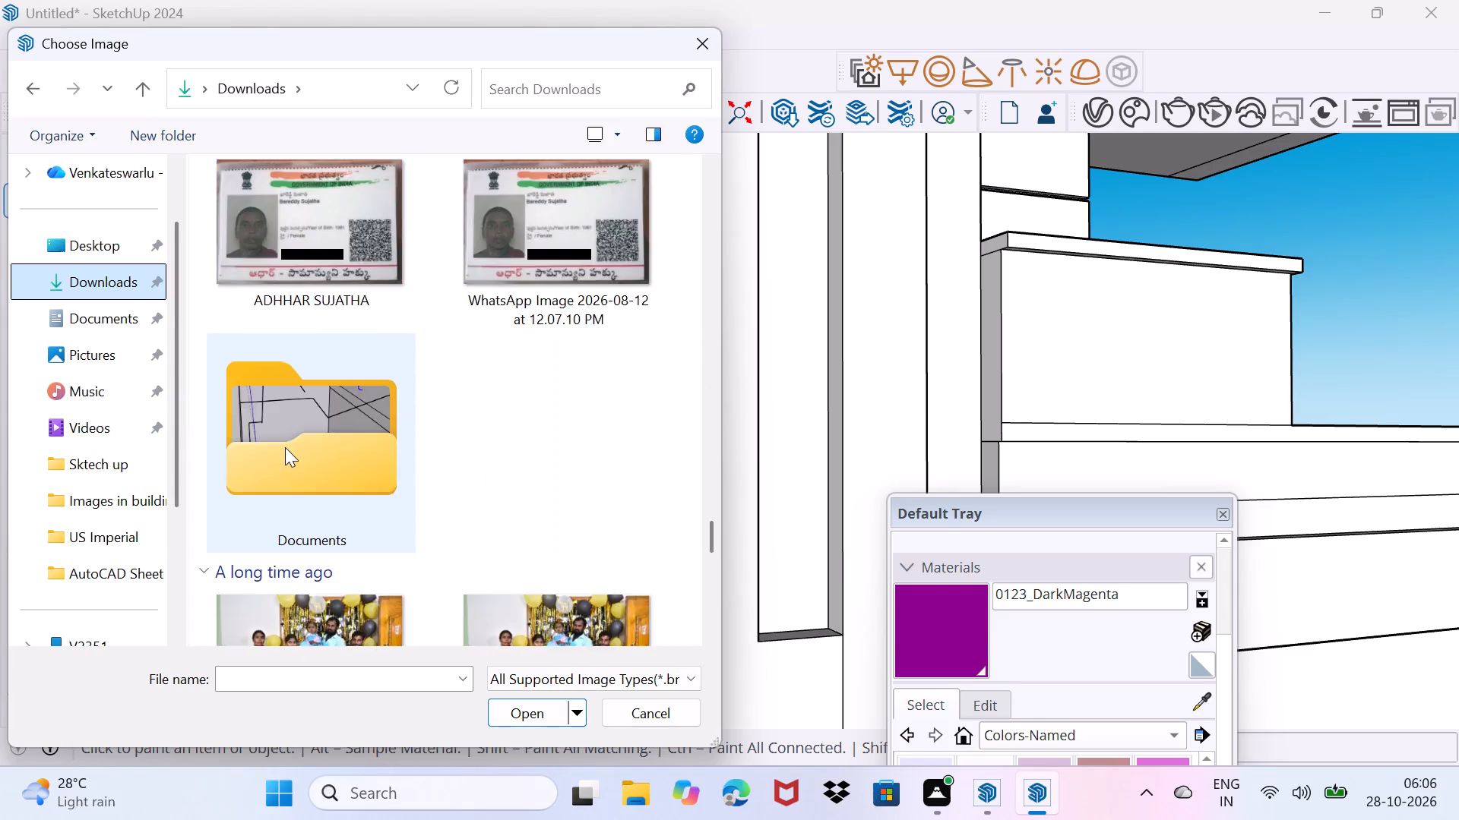
scroll(285, 447, up, 8)
scroll(285, 447, down, 7)
scroll(285, 447, up, 2)
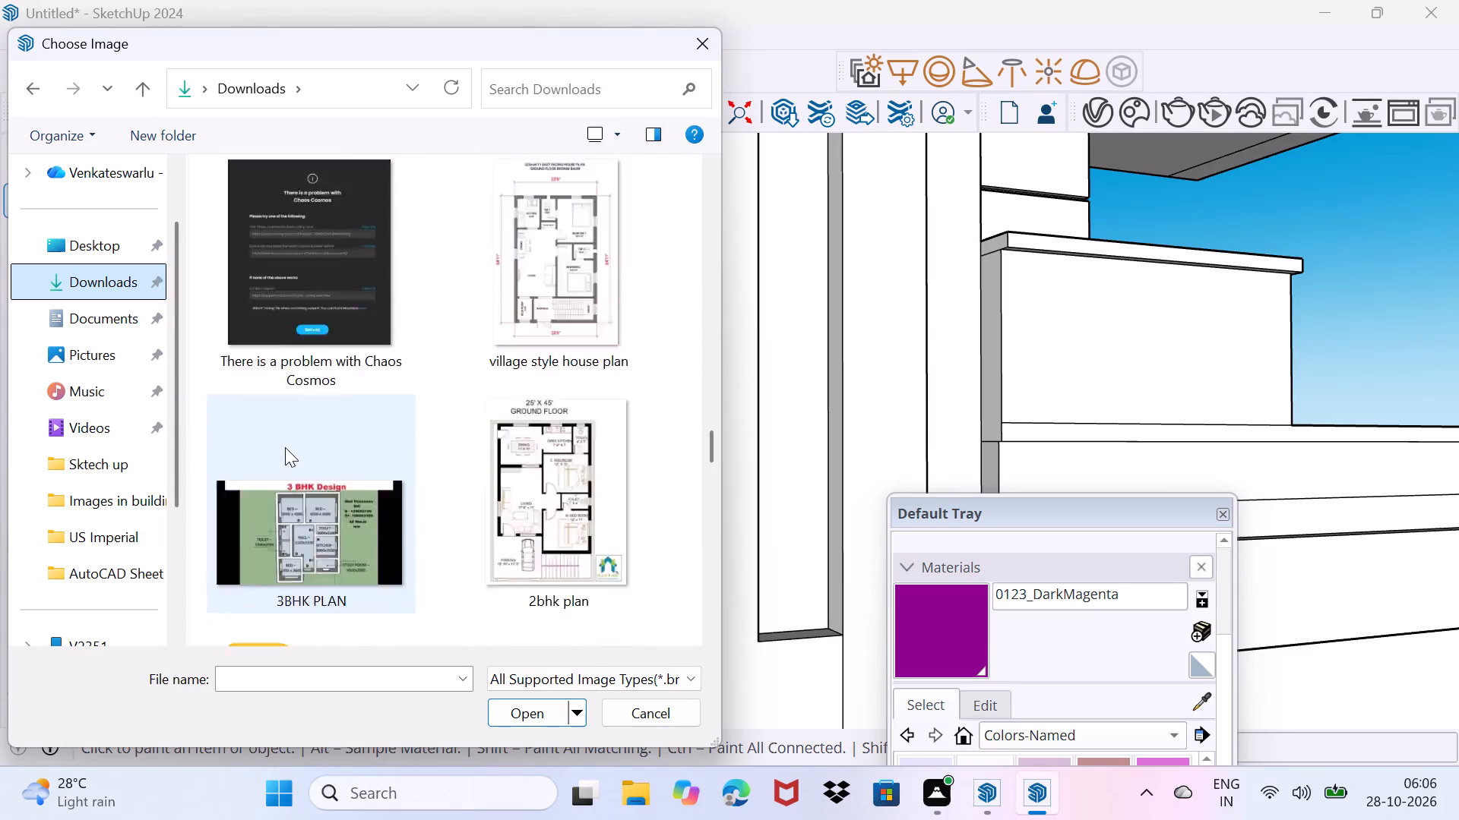
scroll(285, 447, up, 2)
click(593, 285)
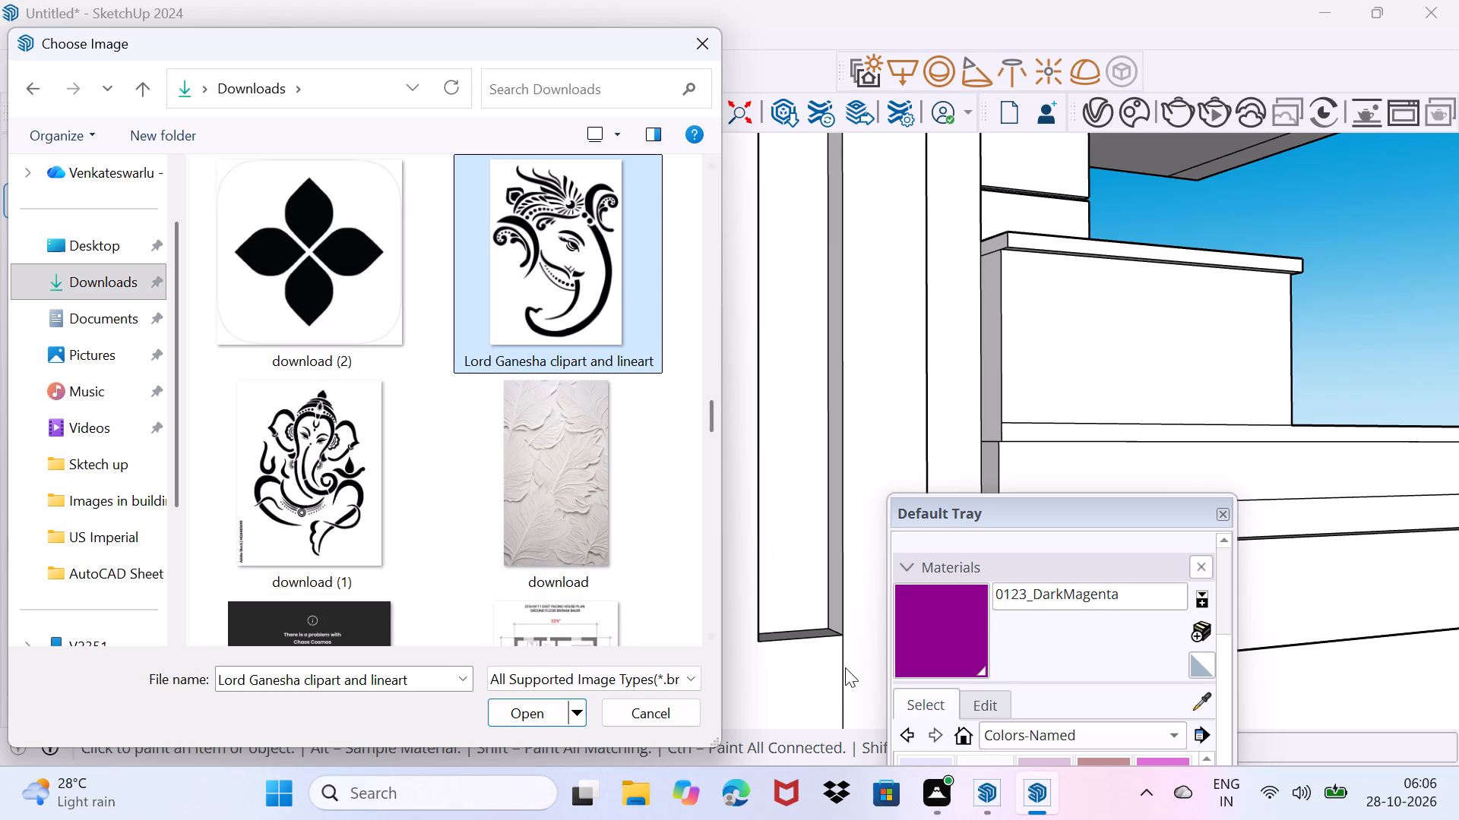
click(508, 717)
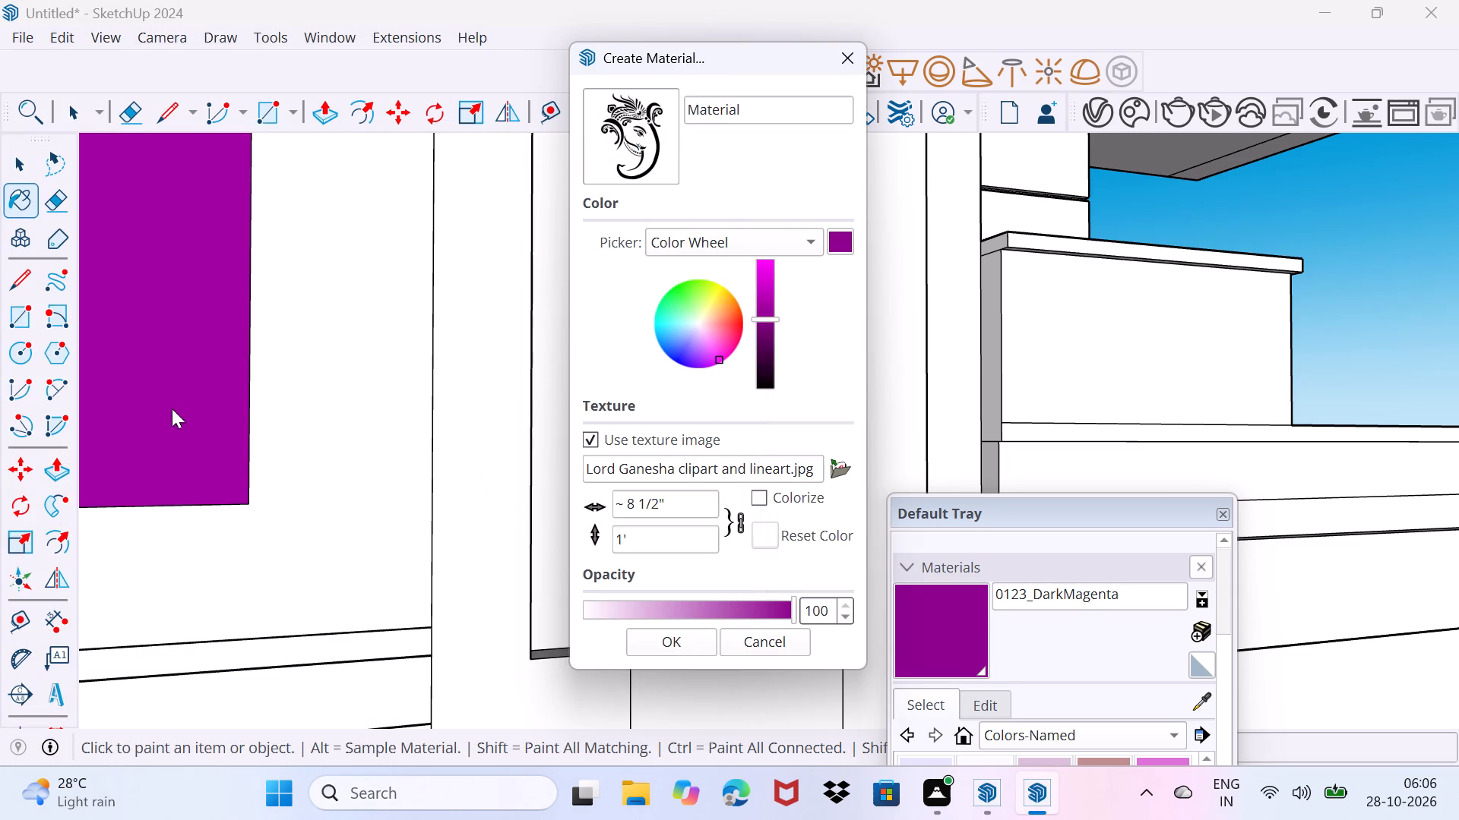
click(690, 644)
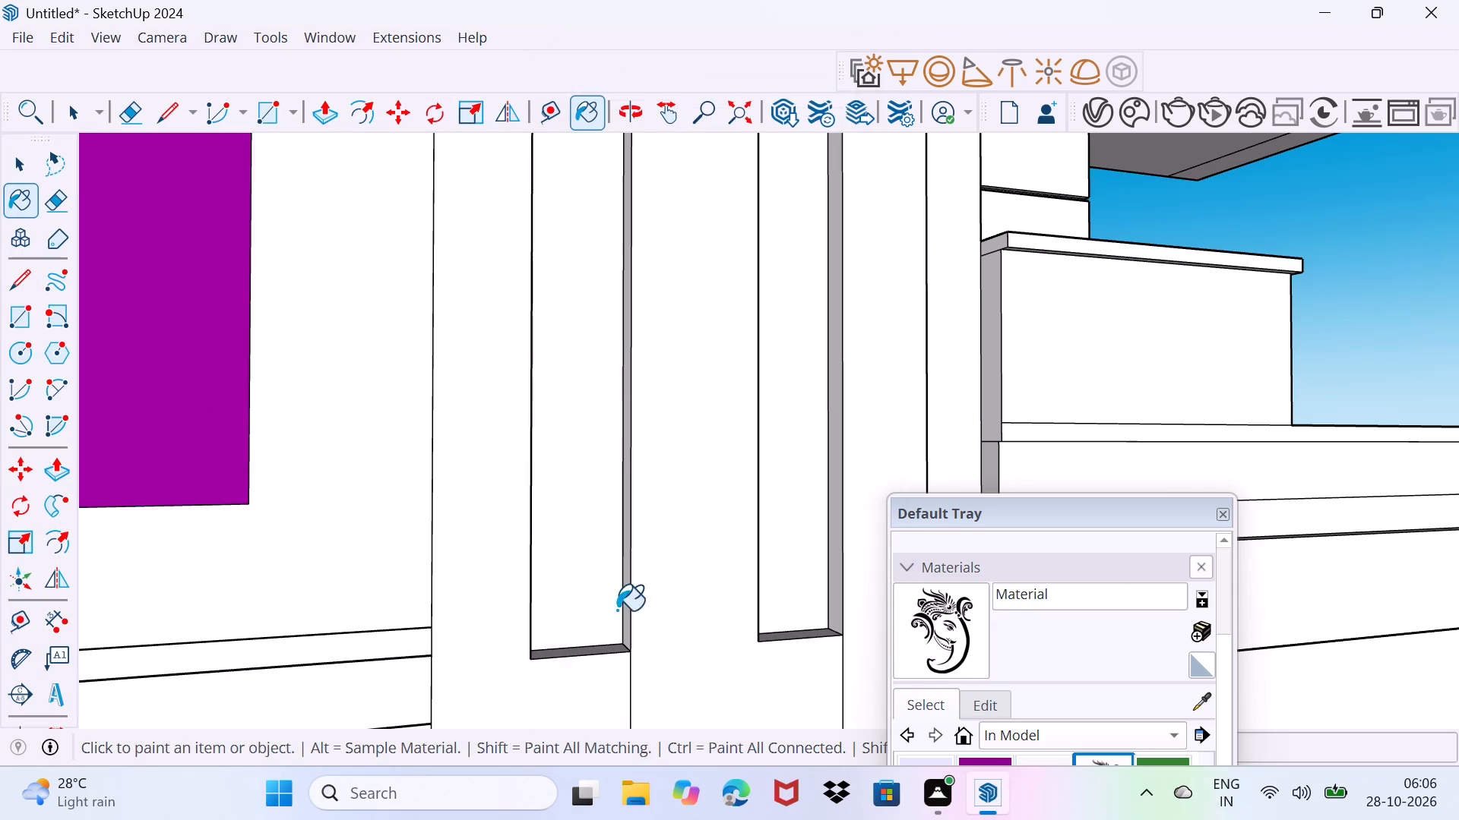
Paint the wall rectangle with the new Ganesha image material.
click(173, 361)
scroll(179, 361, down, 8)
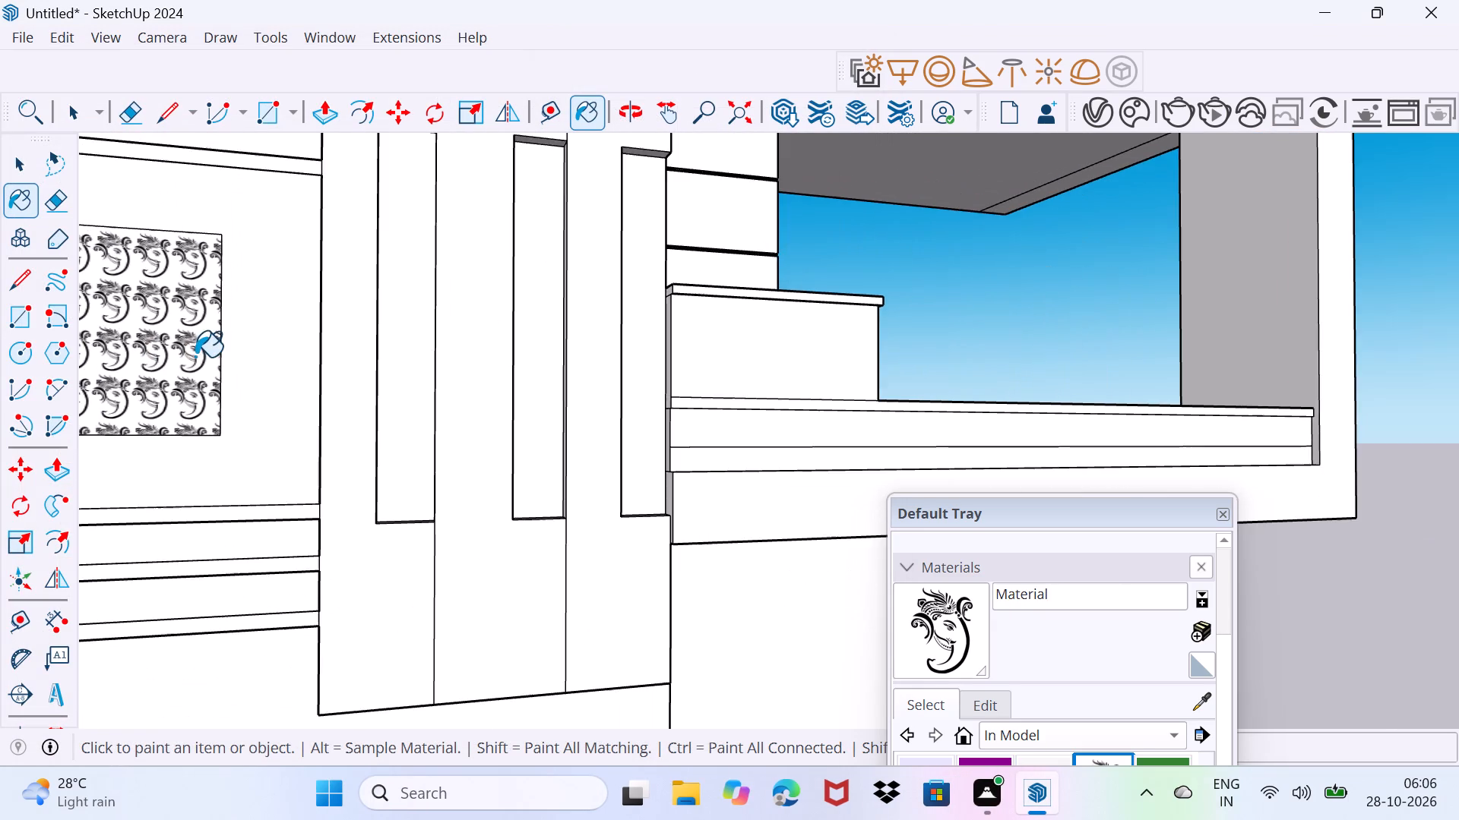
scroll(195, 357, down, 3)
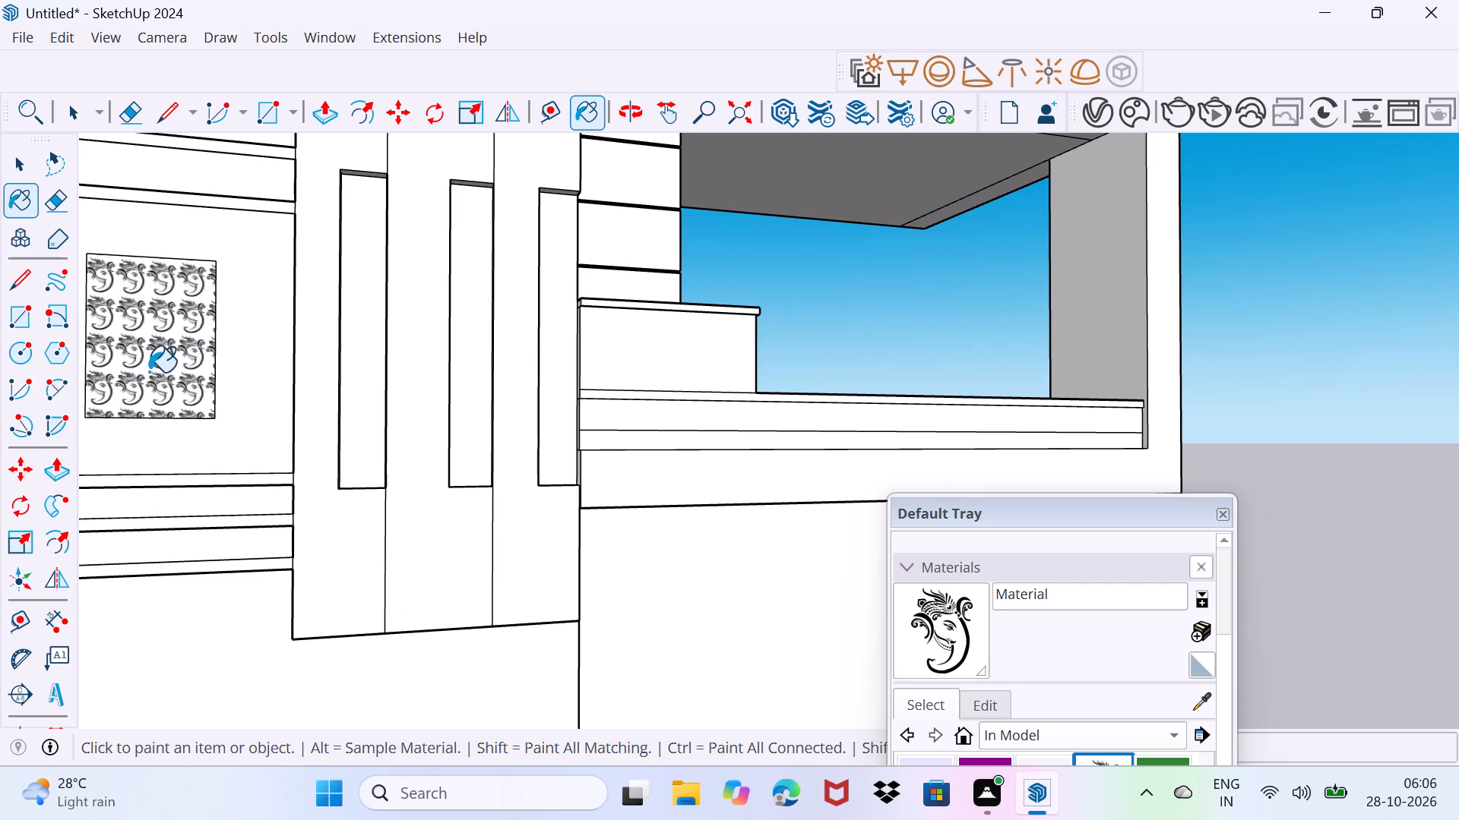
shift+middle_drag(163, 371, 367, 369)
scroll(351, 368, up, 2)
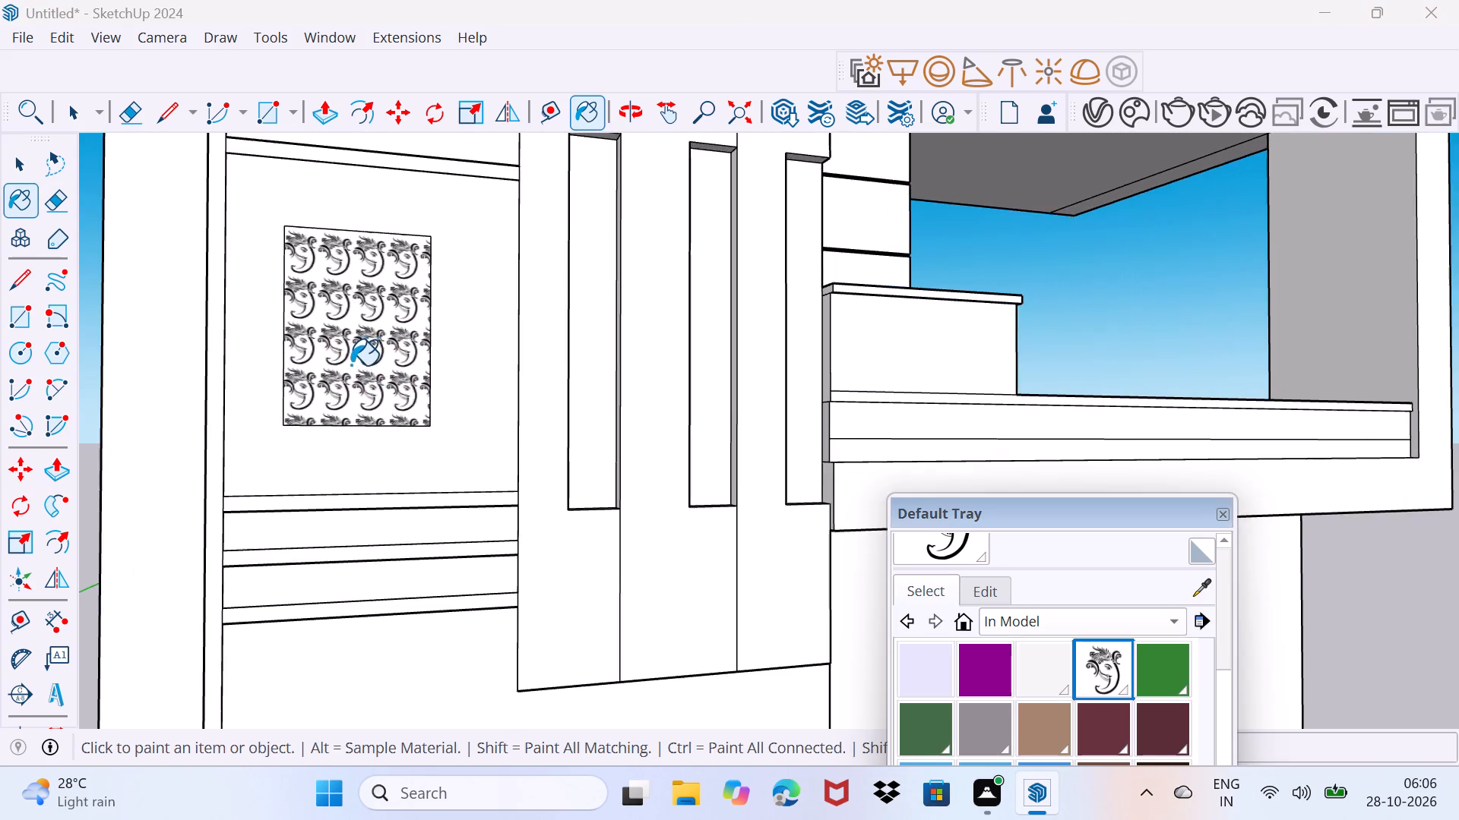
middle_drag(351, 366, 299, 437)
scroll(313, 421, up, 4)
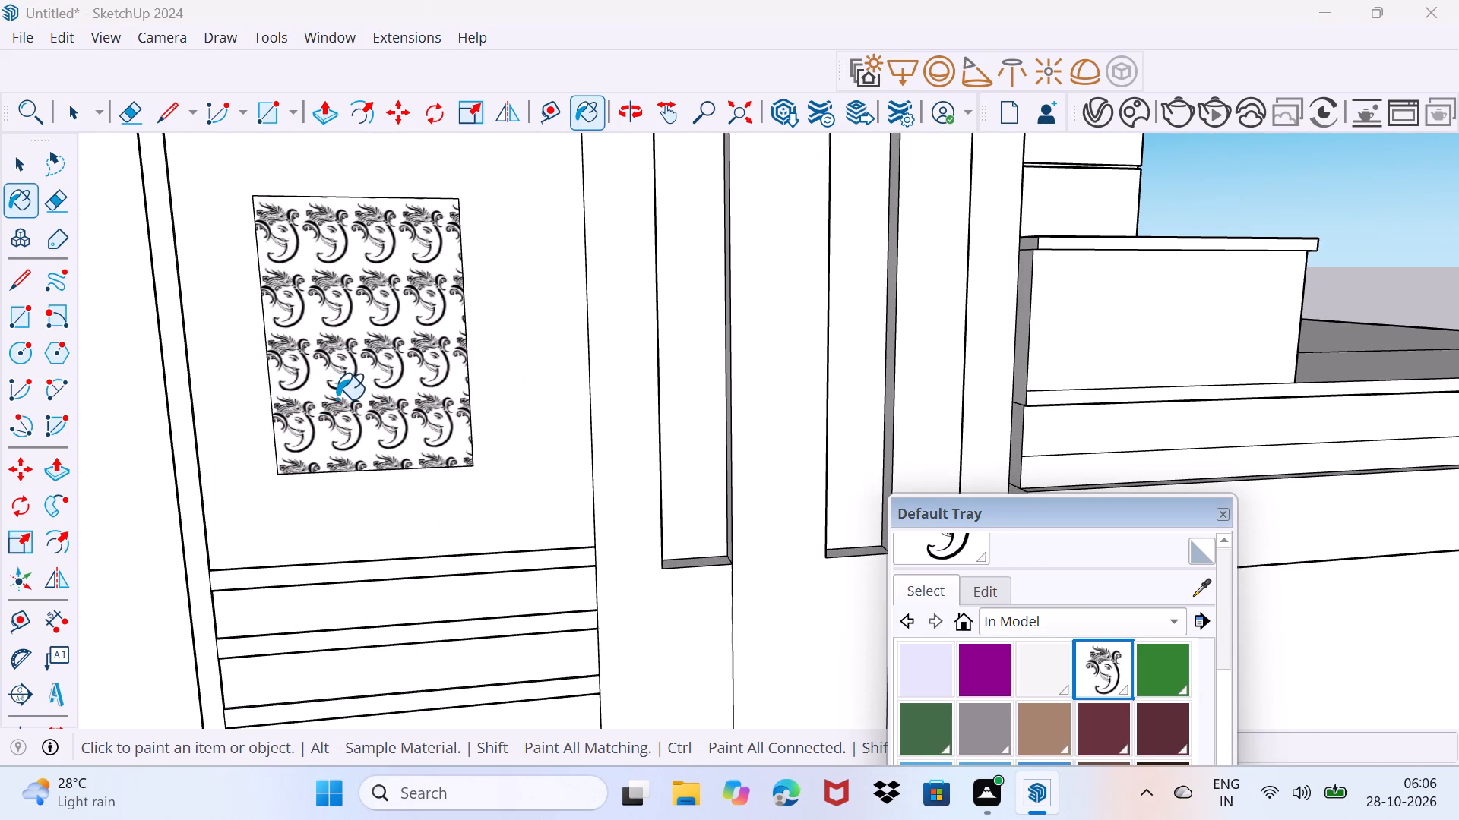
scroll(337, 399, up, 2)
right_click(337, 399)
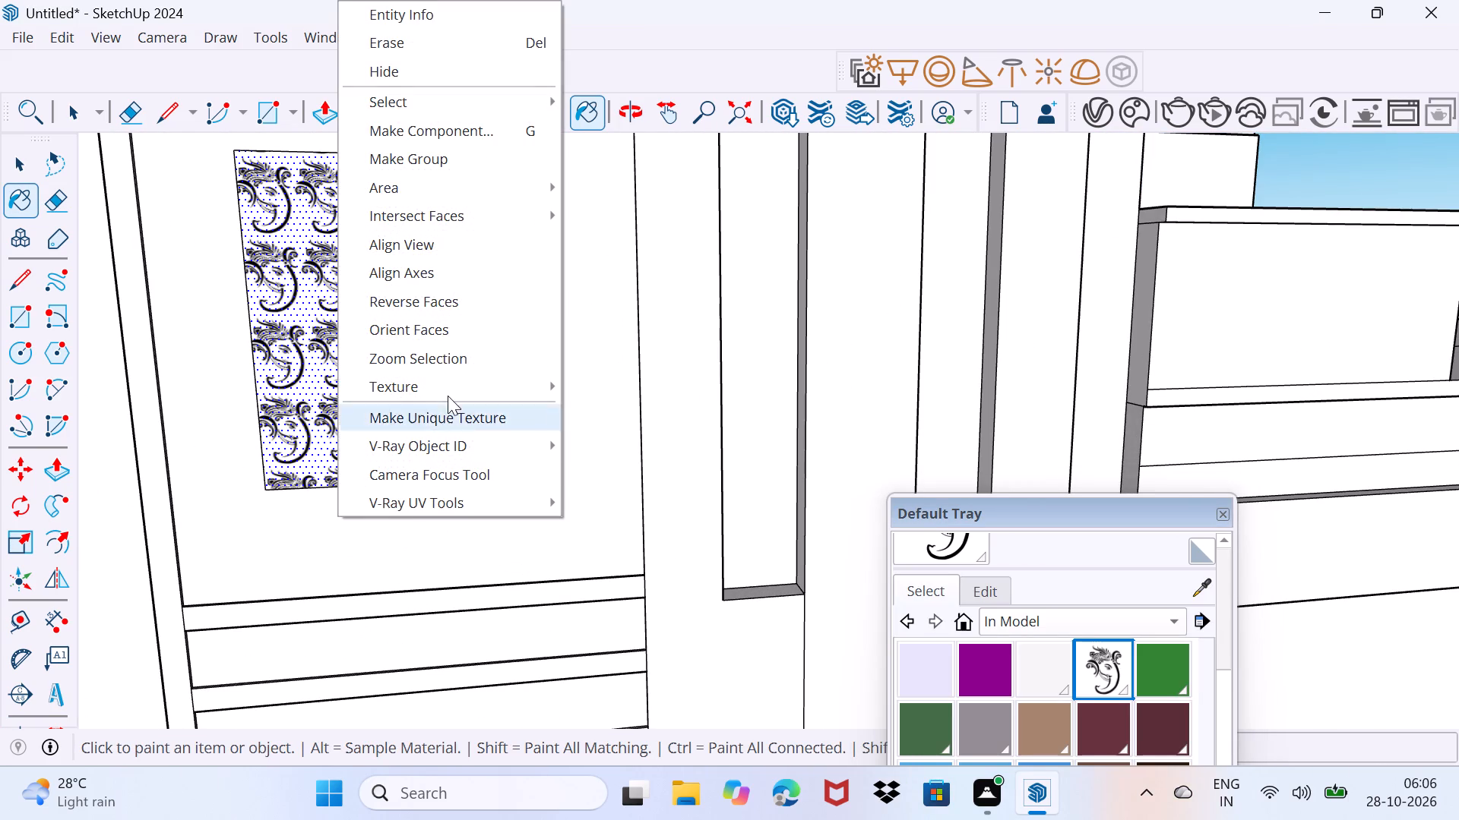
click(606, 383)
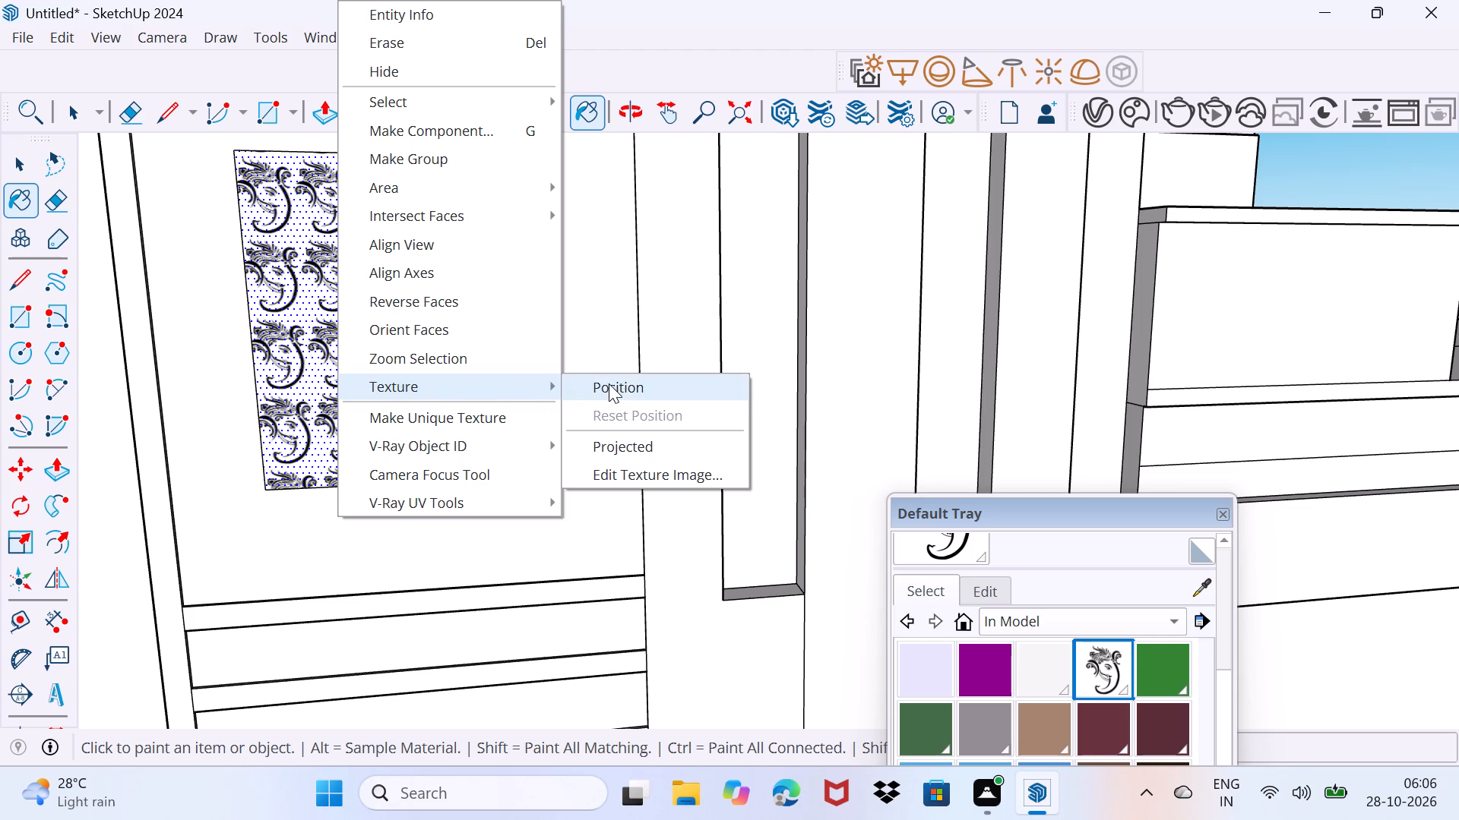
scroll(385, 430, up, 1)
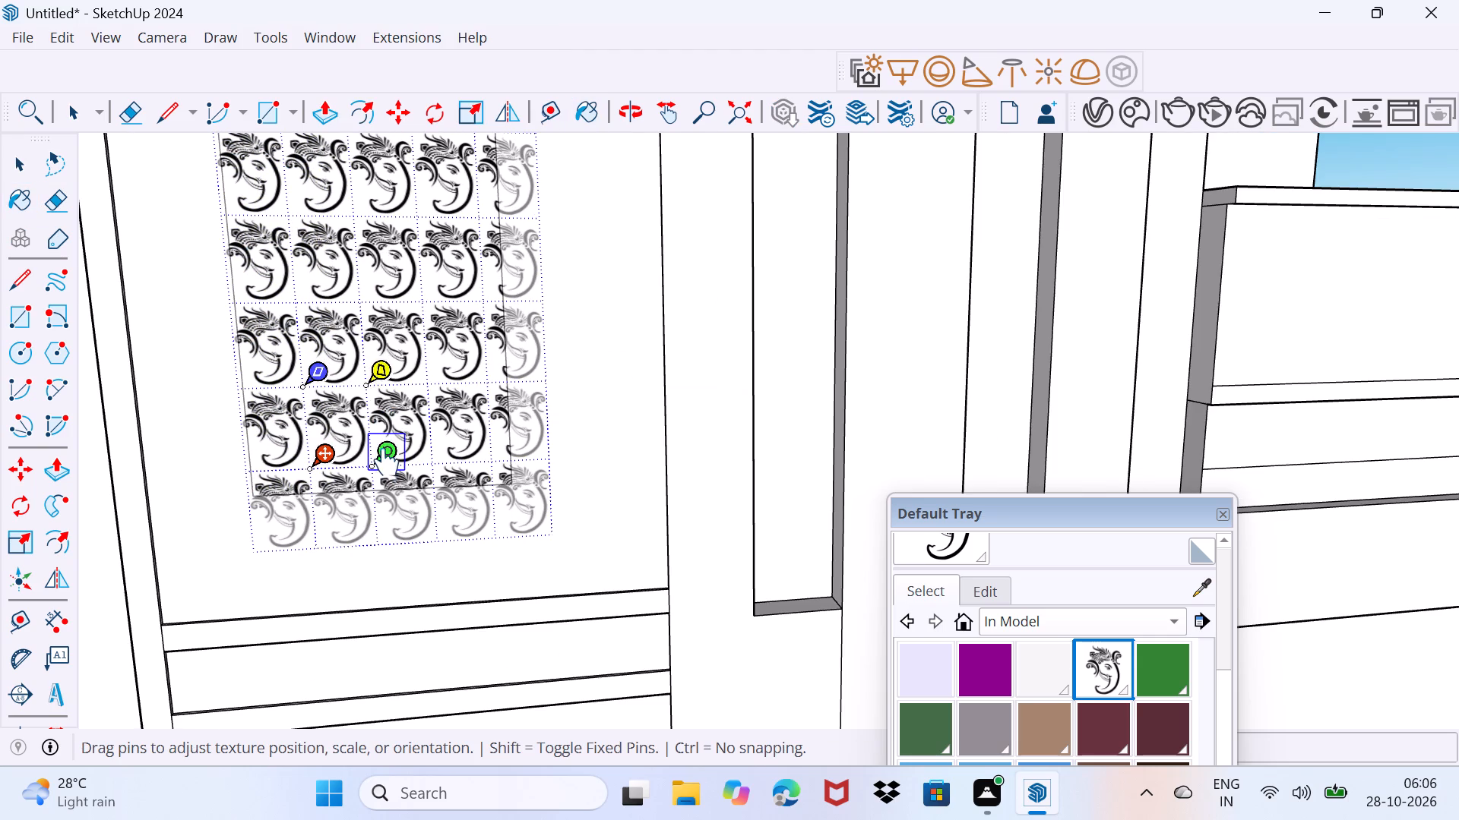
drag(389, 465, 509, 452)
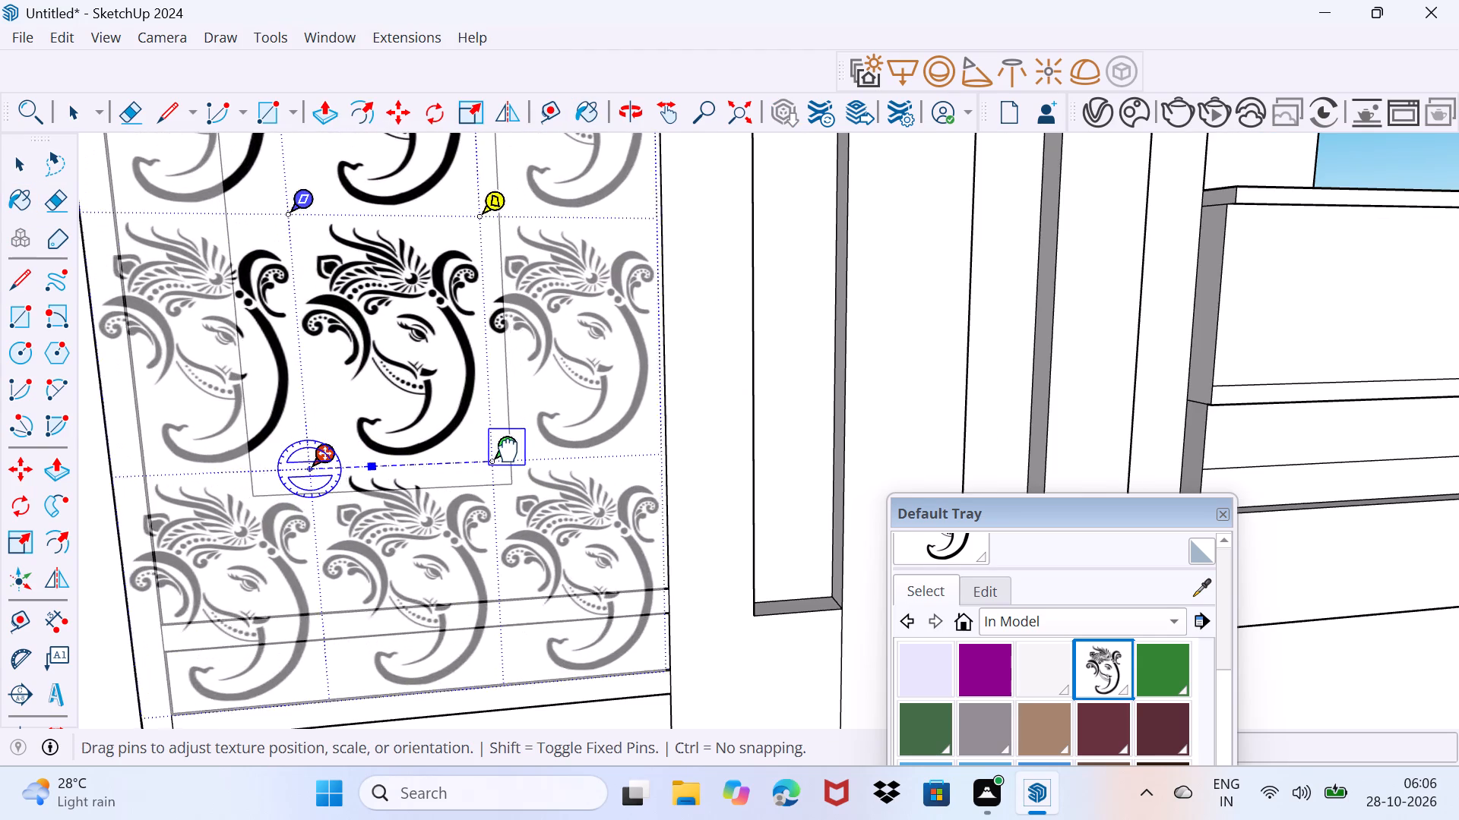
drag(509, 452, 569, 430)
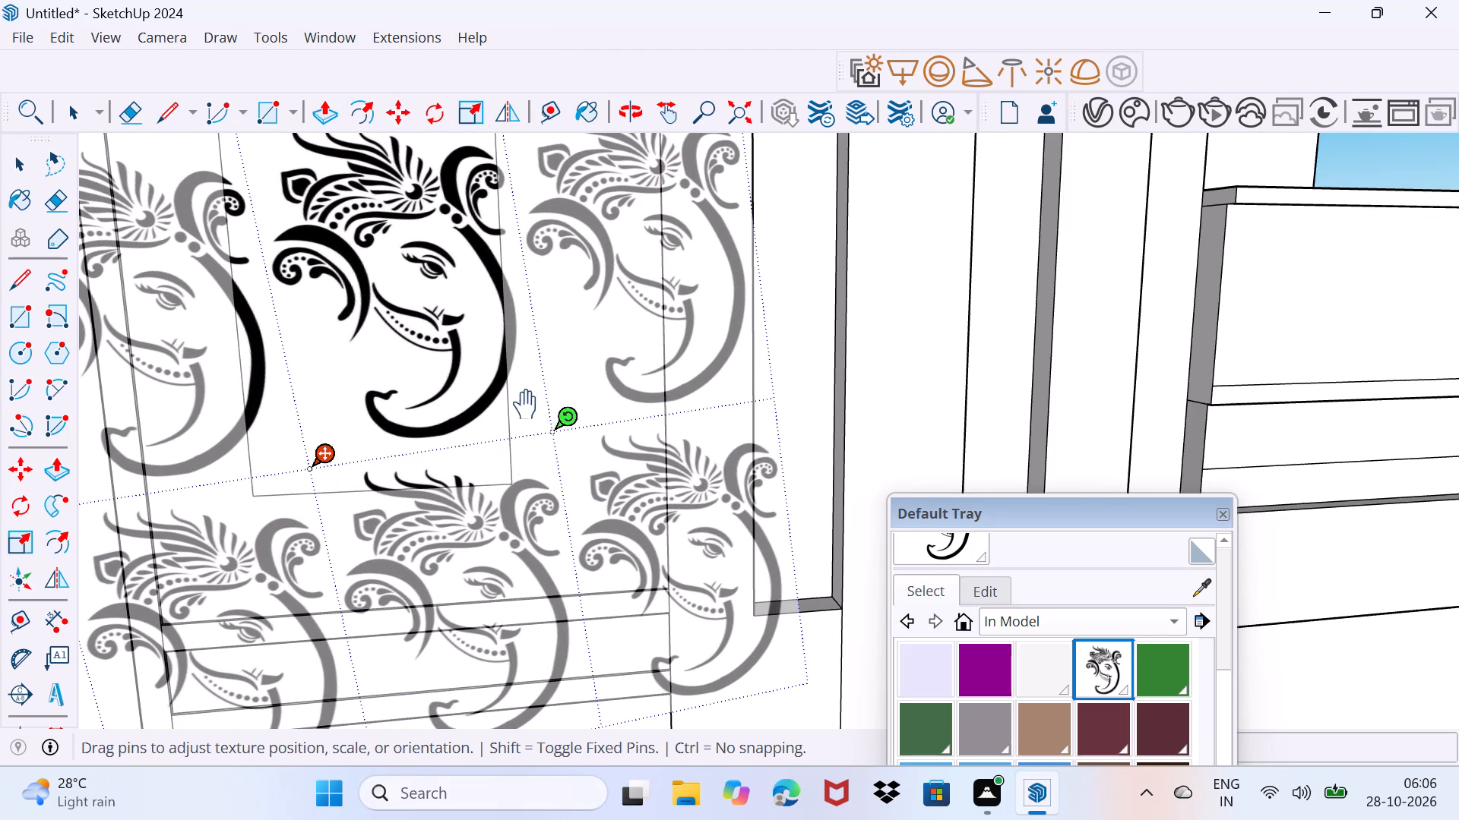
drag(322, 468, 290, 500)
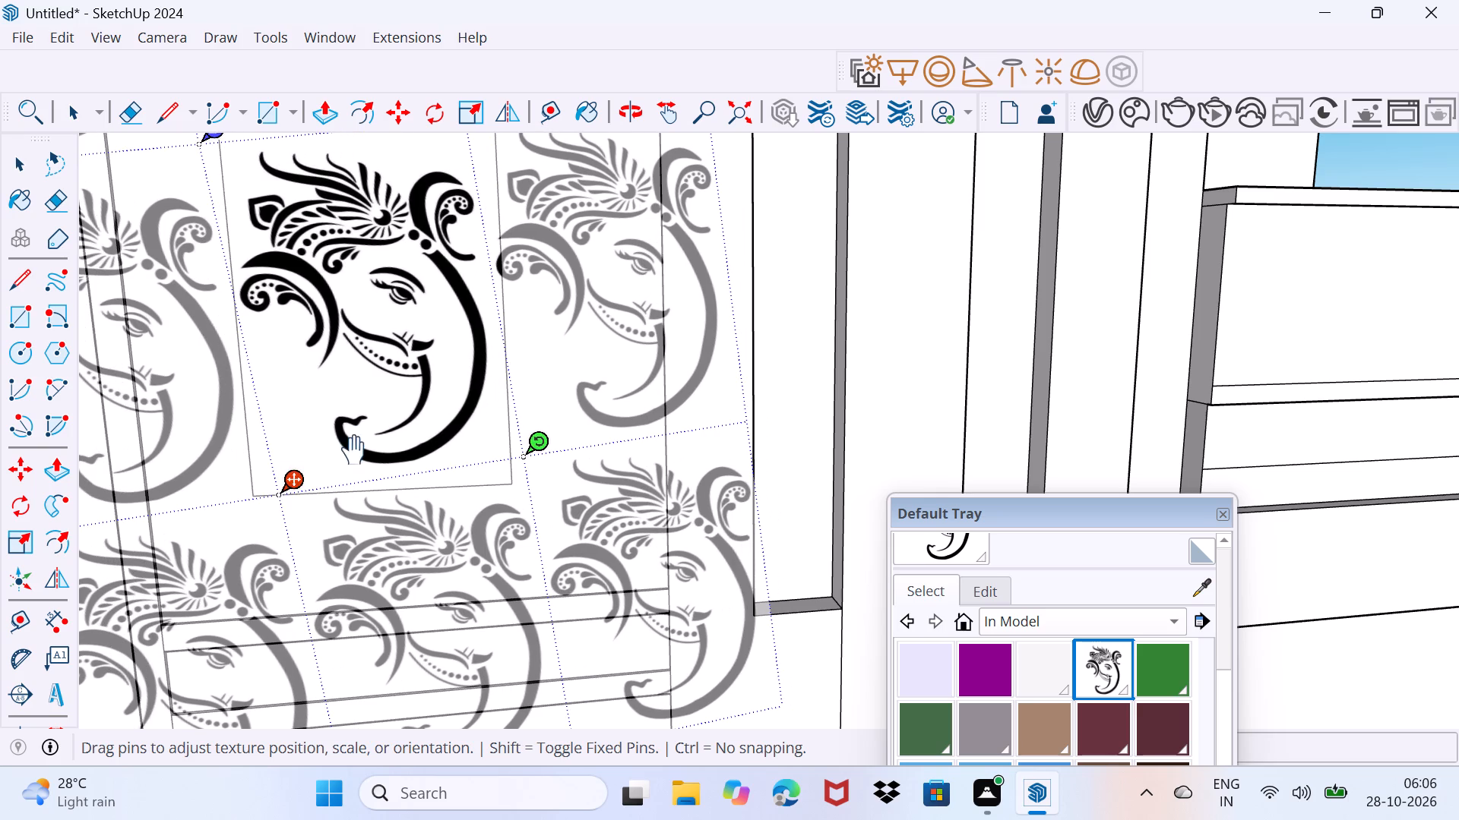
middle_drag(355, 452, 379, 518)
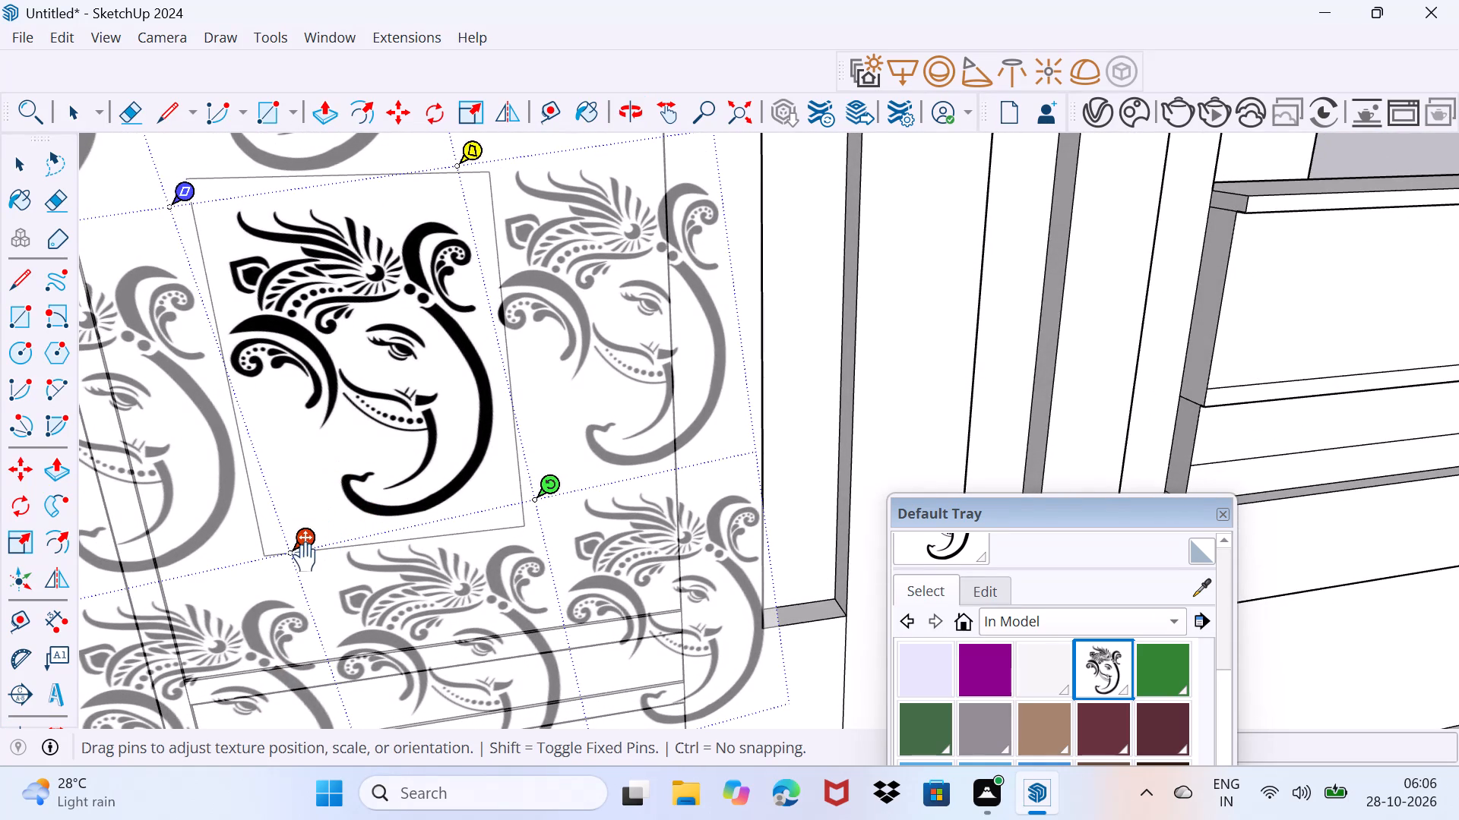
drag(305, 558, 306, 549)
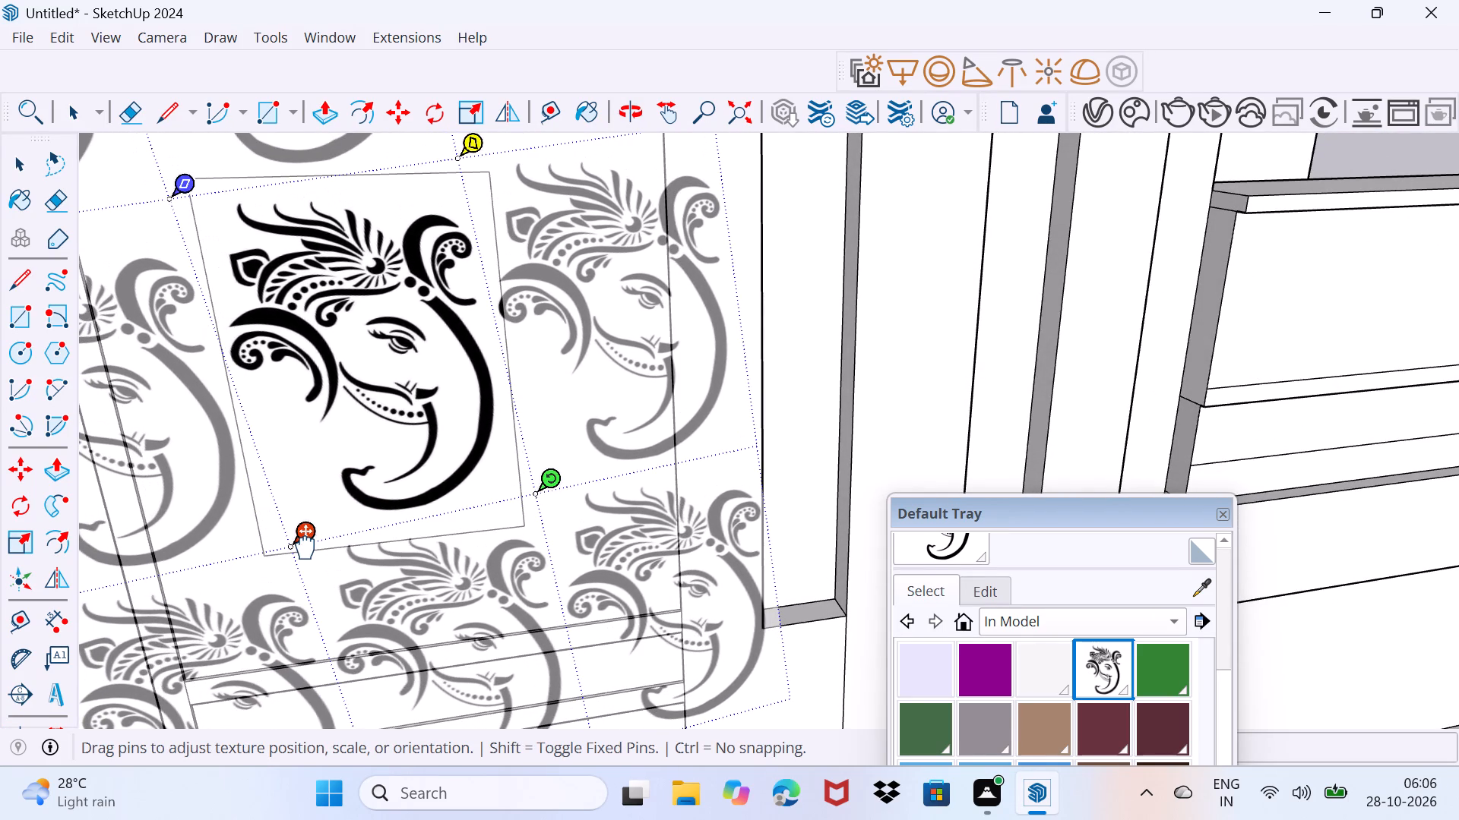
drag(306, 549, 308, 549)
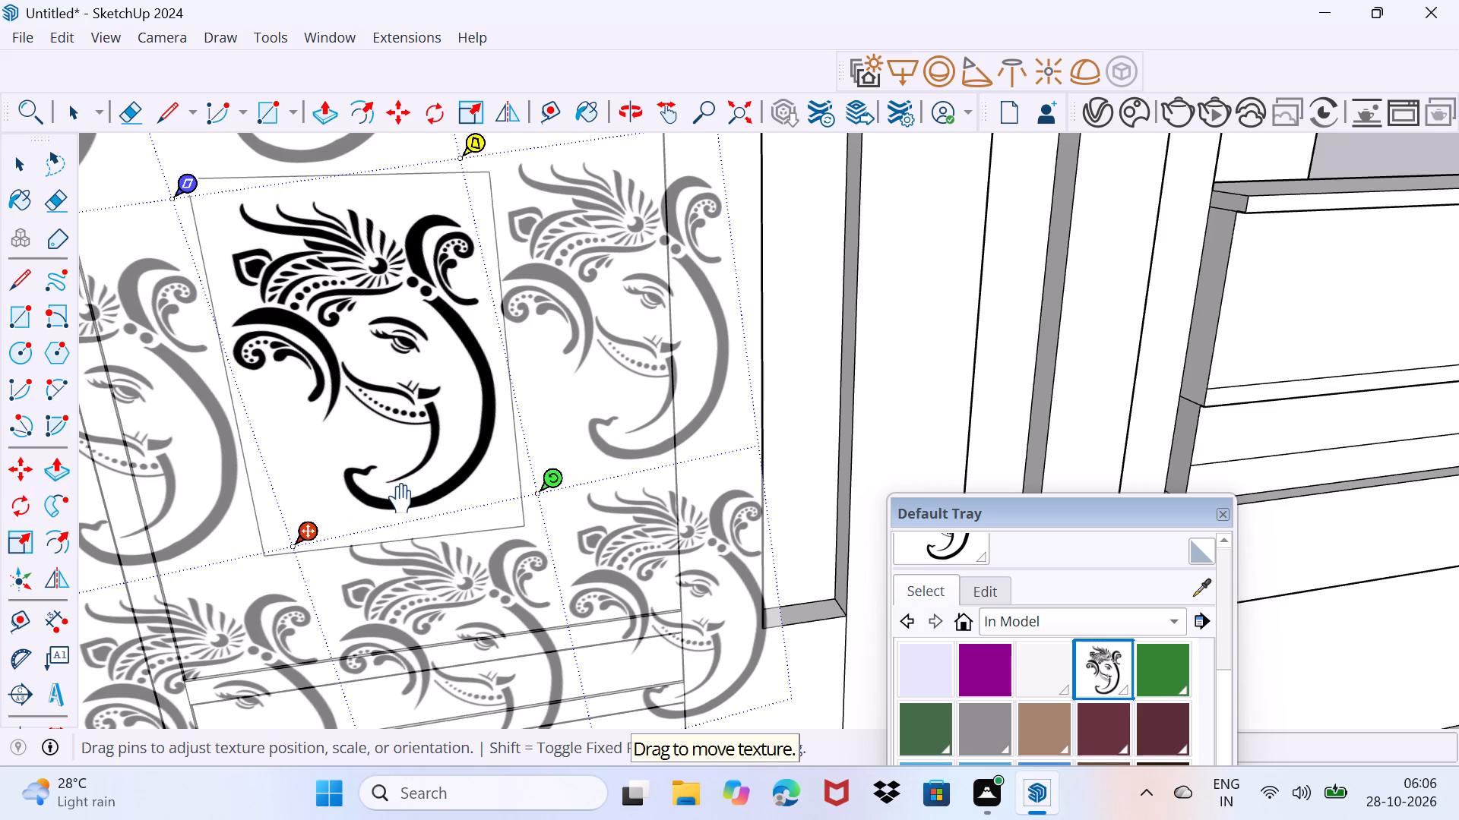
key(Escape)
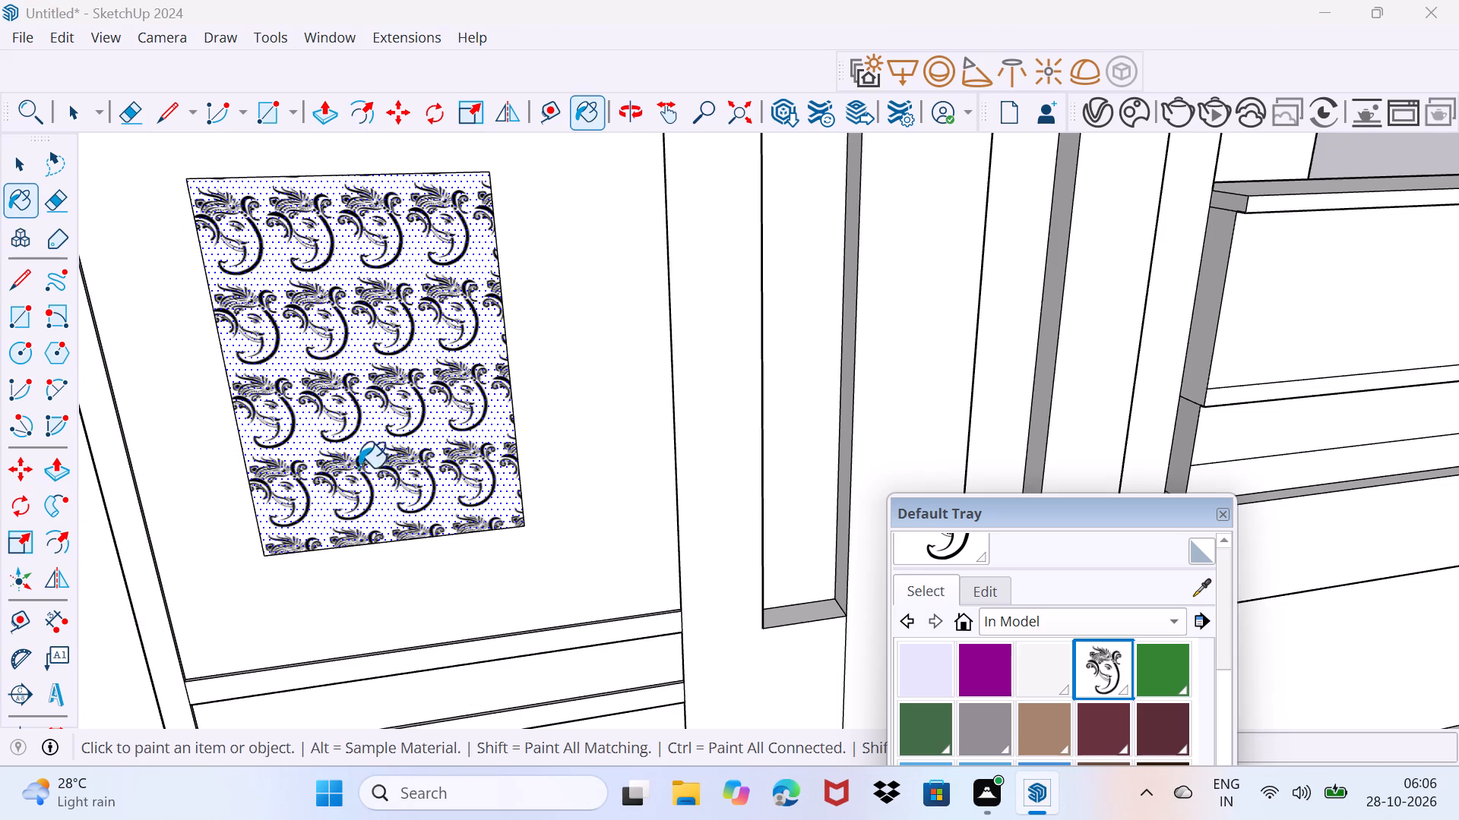
Reposition the Ganesha texture on the wall rectangle, scaling and moving it so one enlarged image fills the face.
right_click(350, 476)
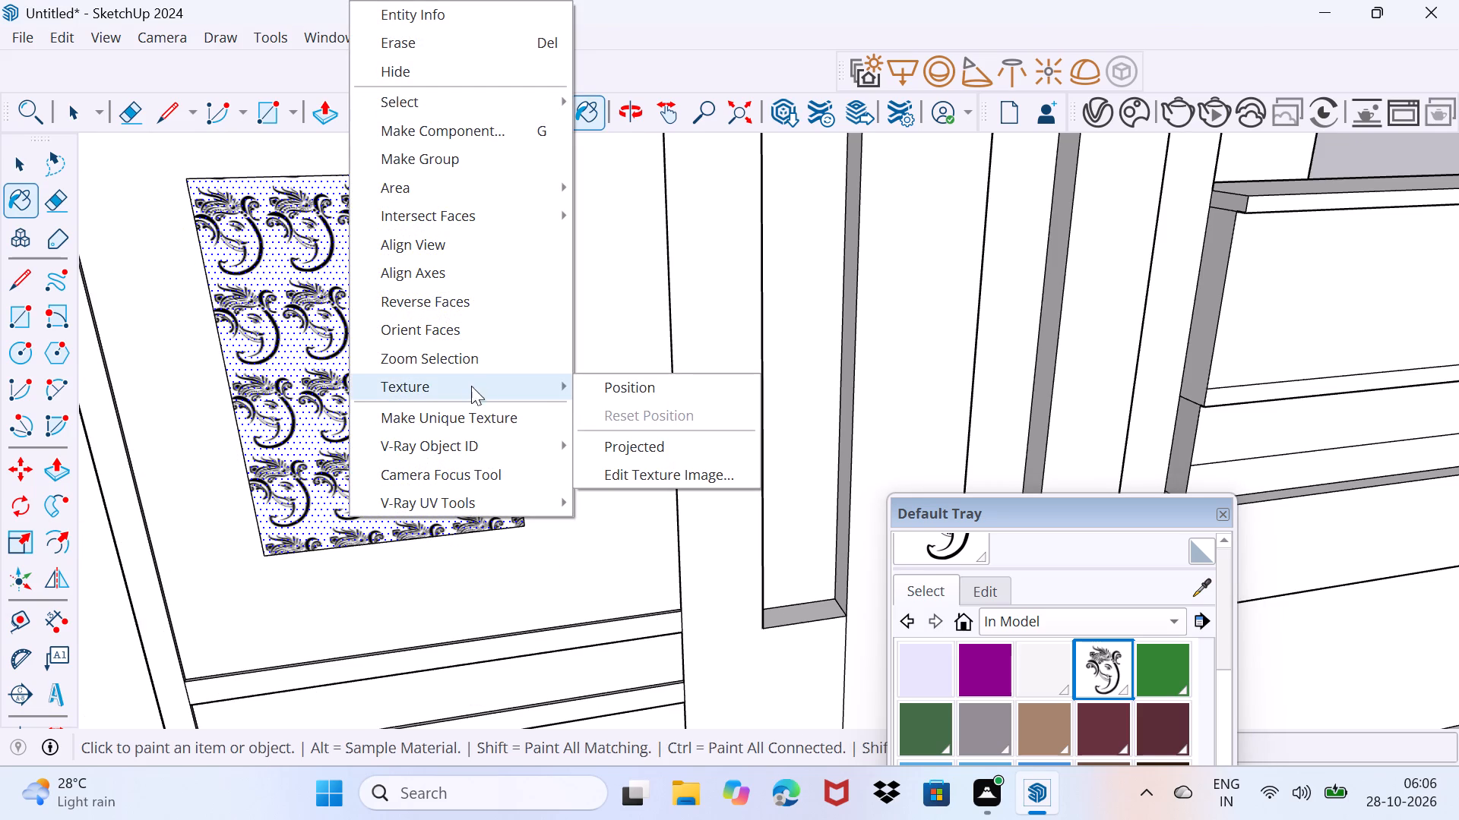
click(611, 391)
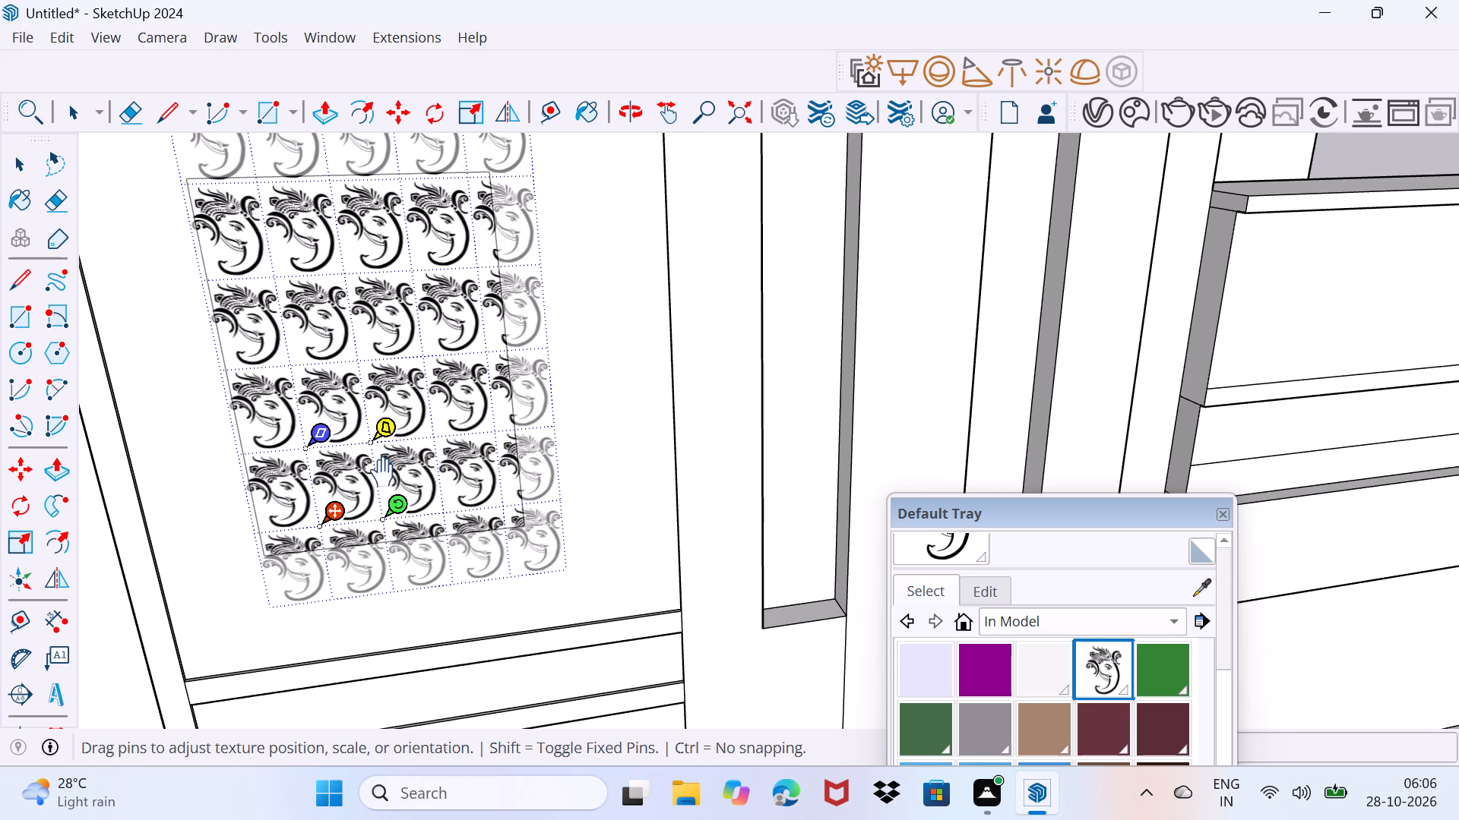
drag(404, 517, 444, 519)
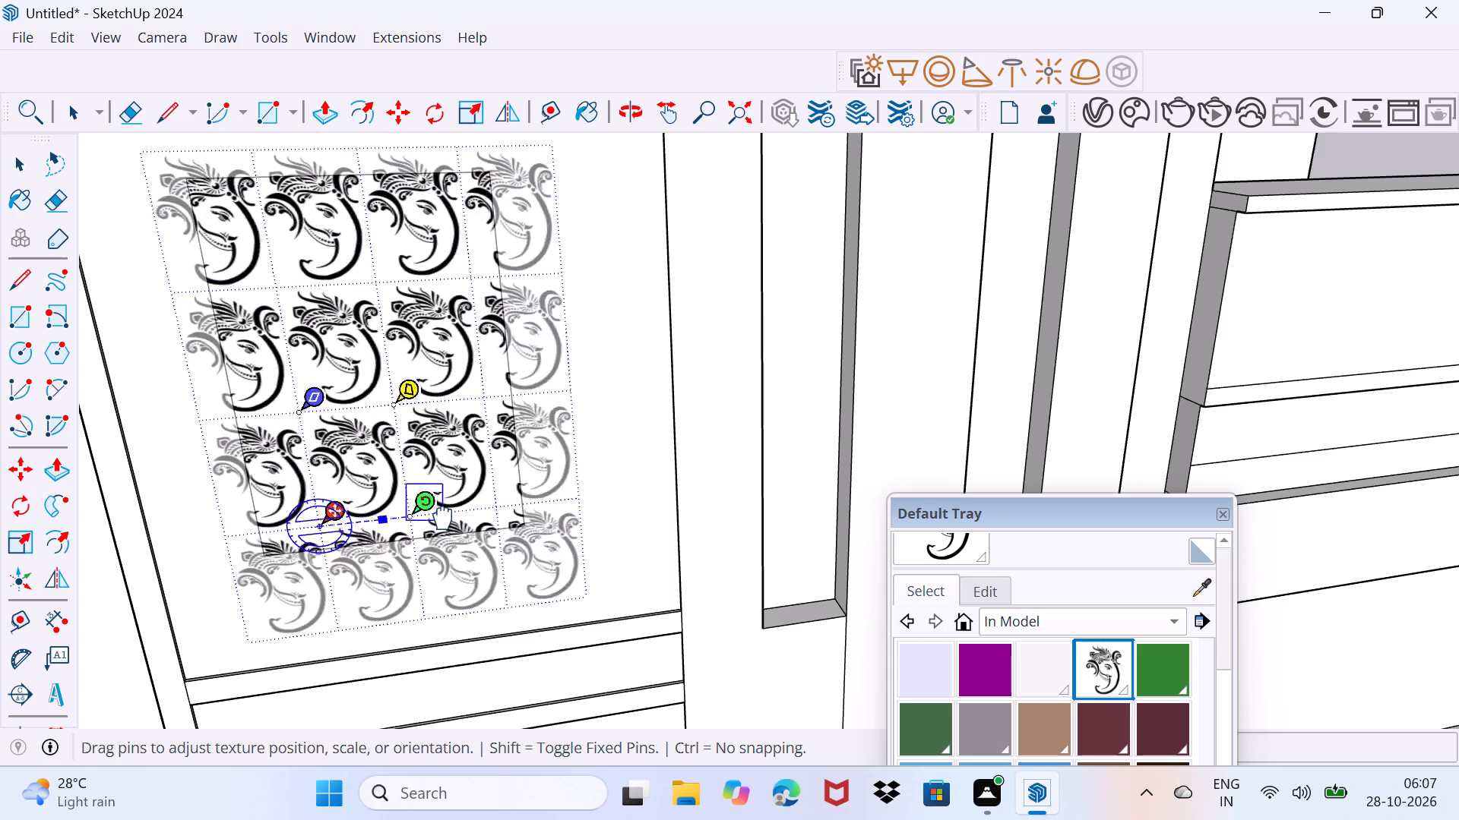
drag(444, 519, 588, 516)
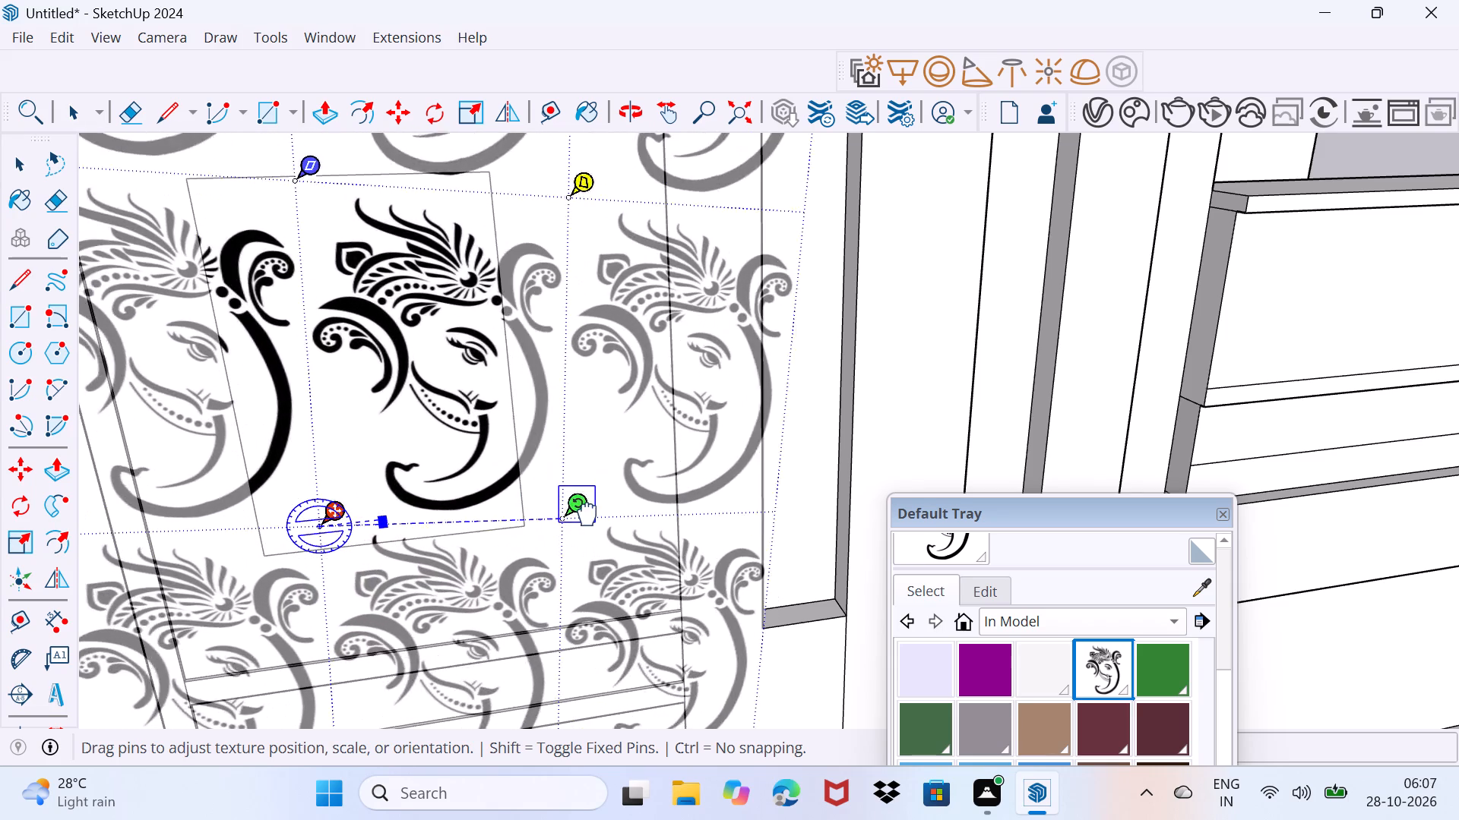
drag(588, 516, 619, 516)
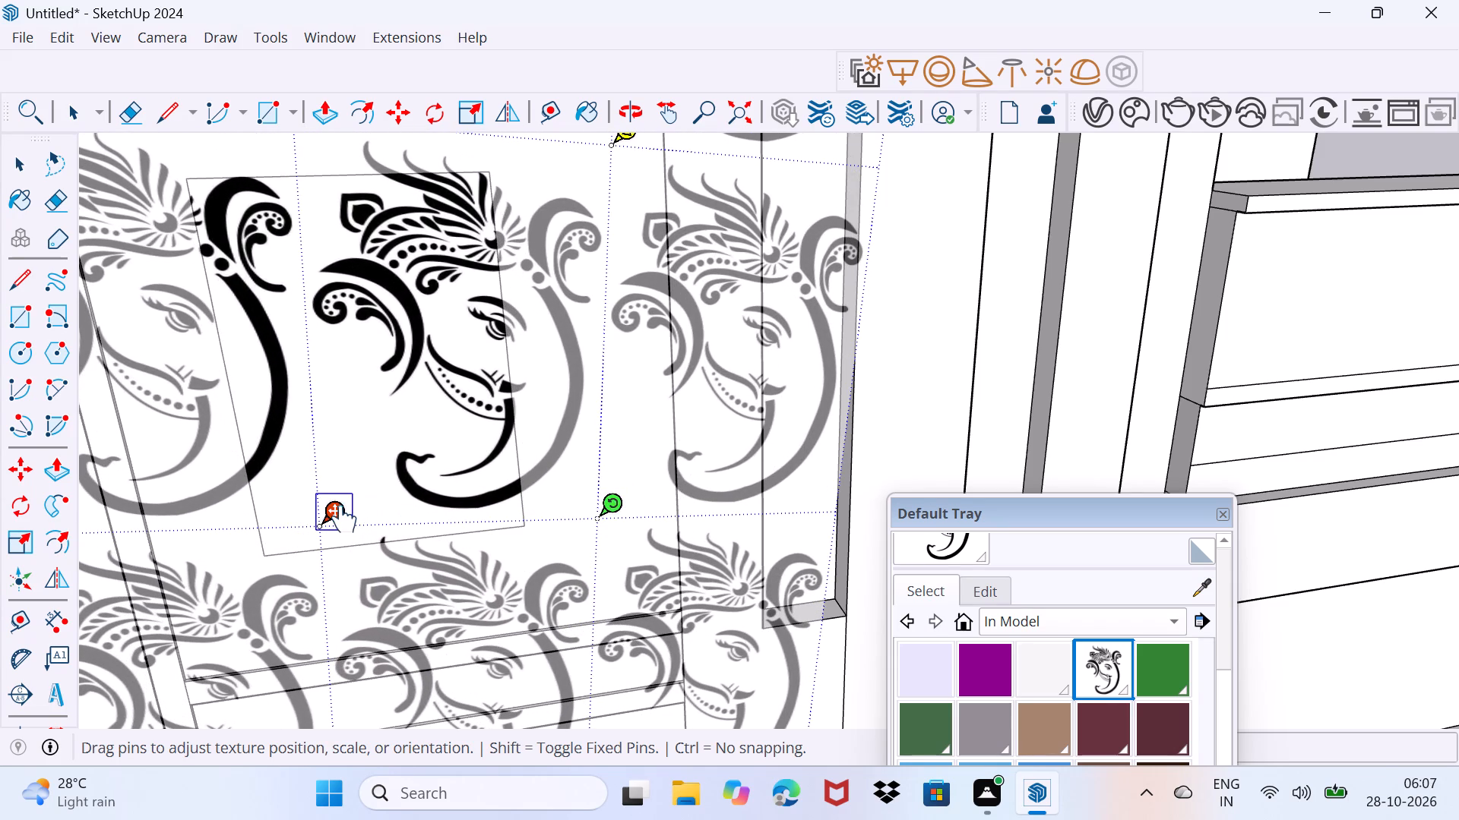
drag(347, 522, 234, 560)
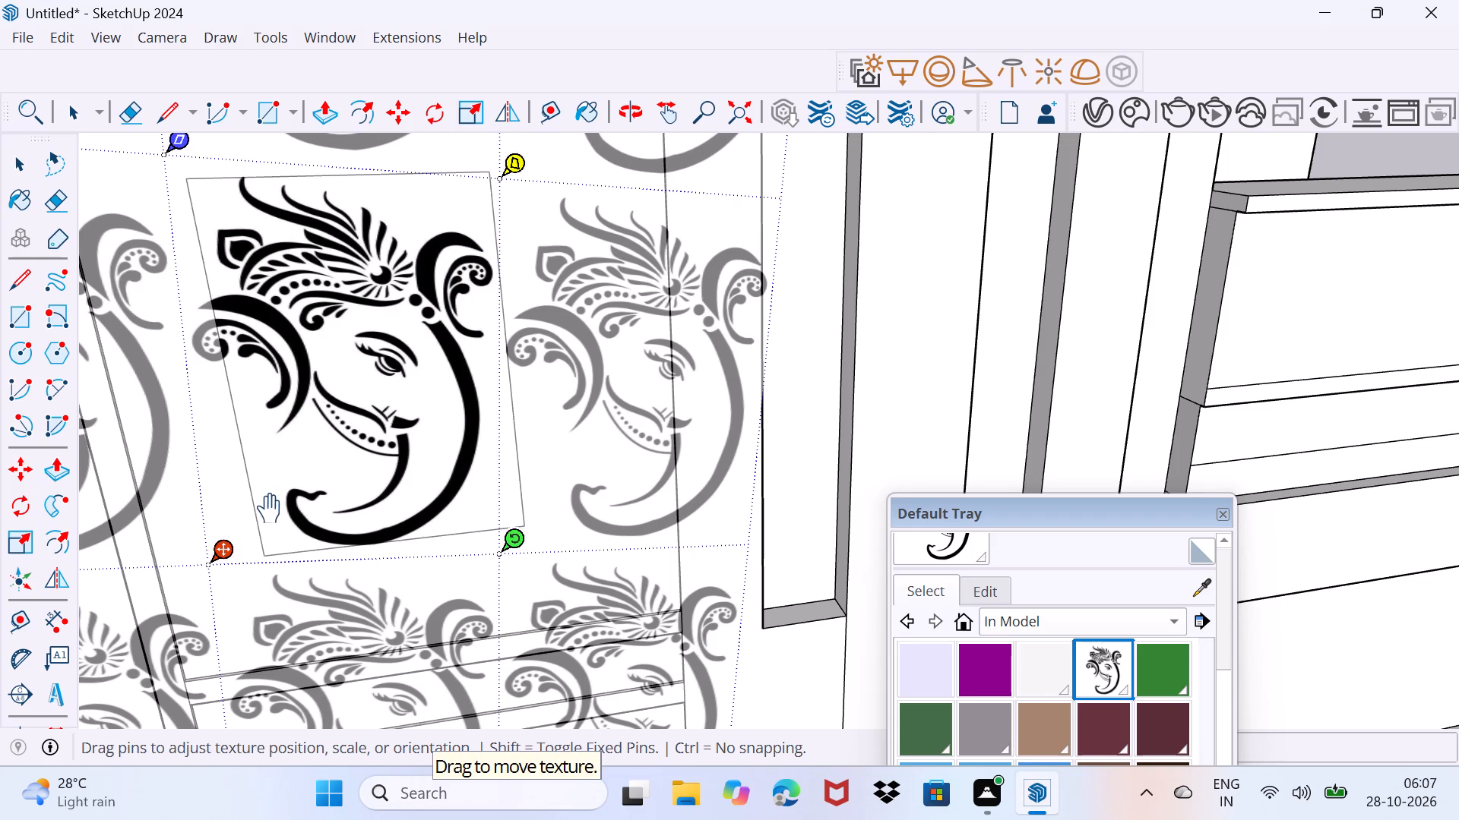
key(space)
key(space)
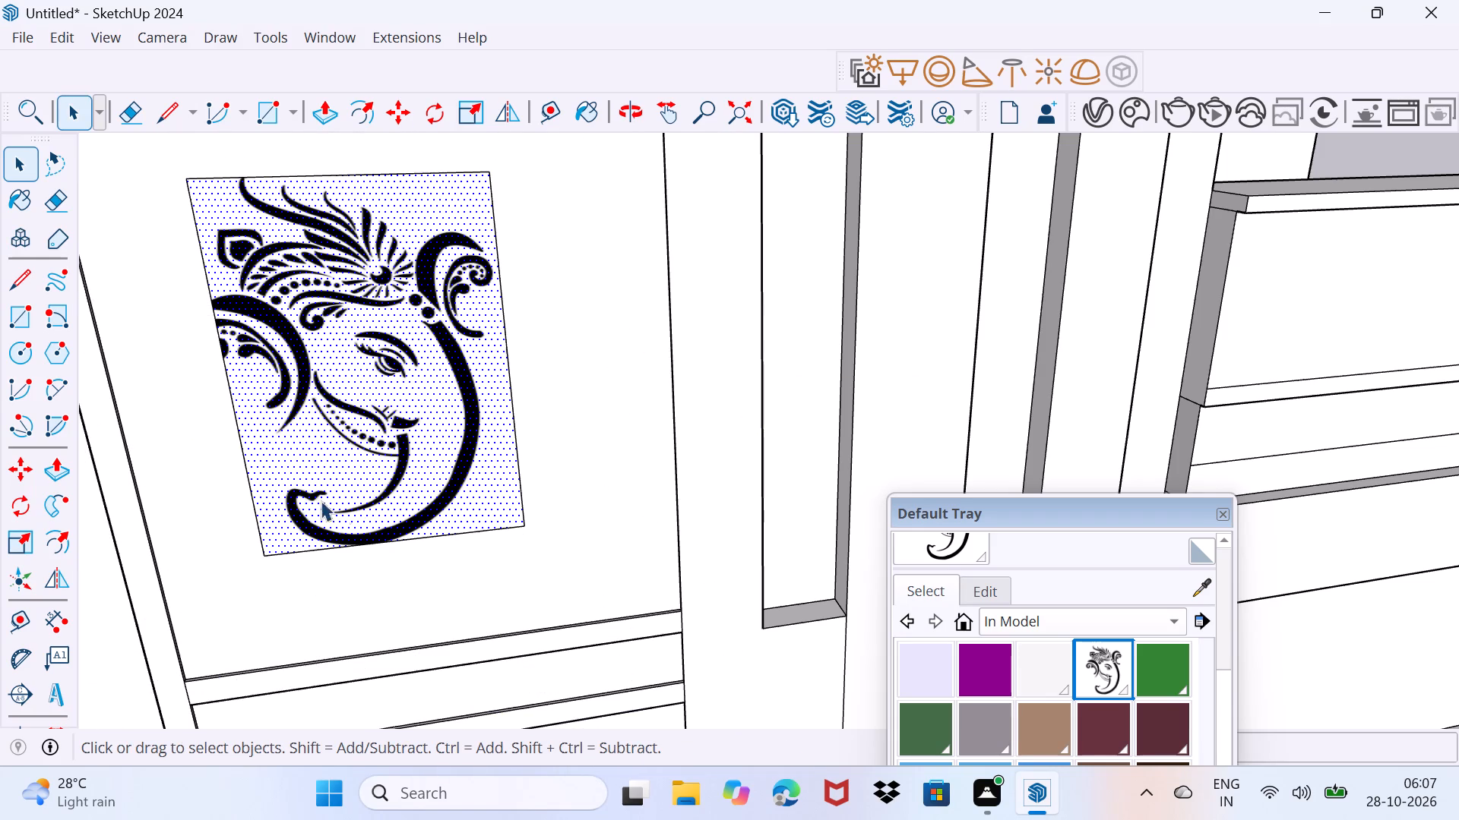
drag(371, 594, 407, 544)
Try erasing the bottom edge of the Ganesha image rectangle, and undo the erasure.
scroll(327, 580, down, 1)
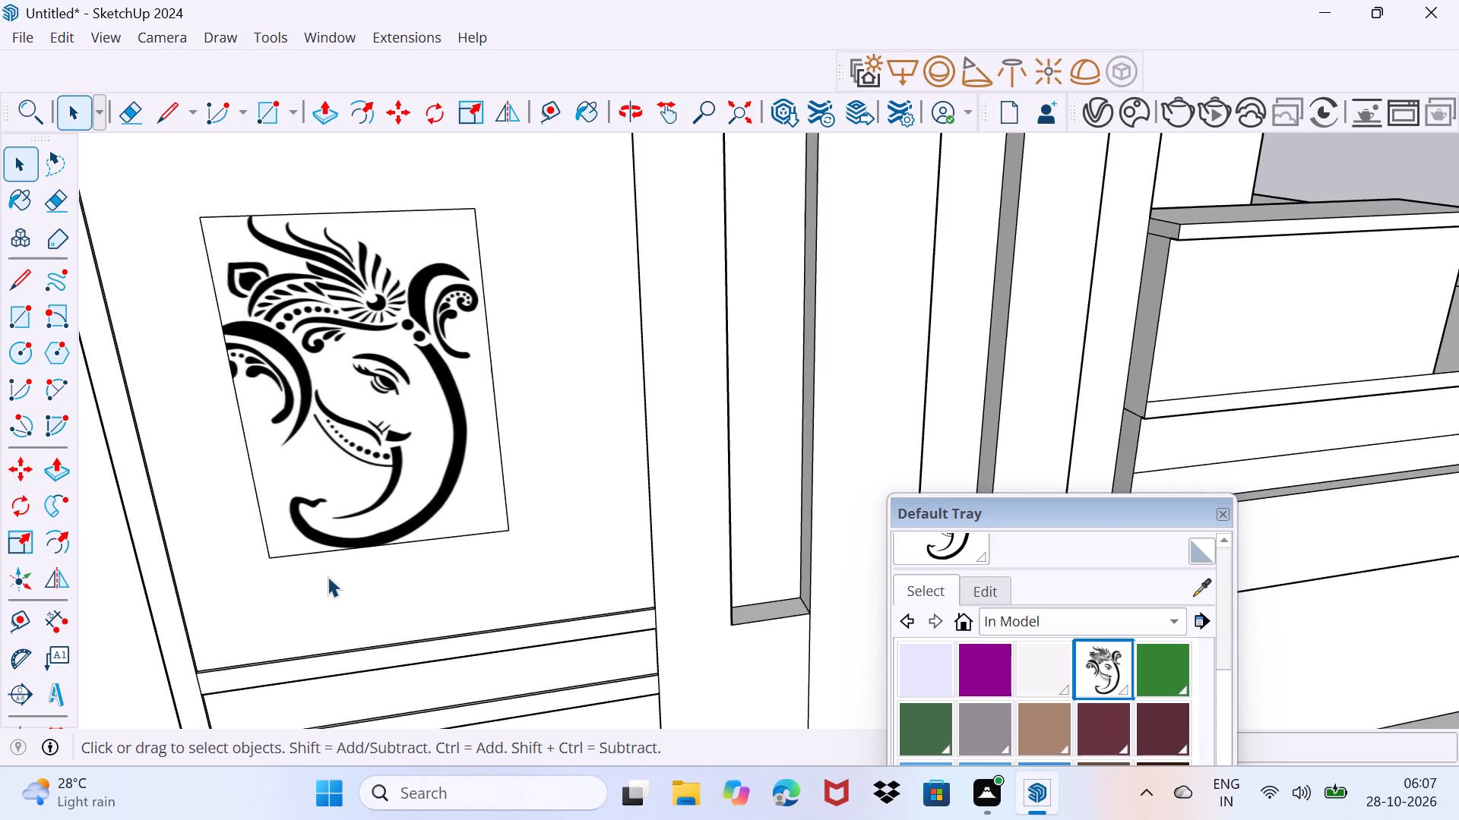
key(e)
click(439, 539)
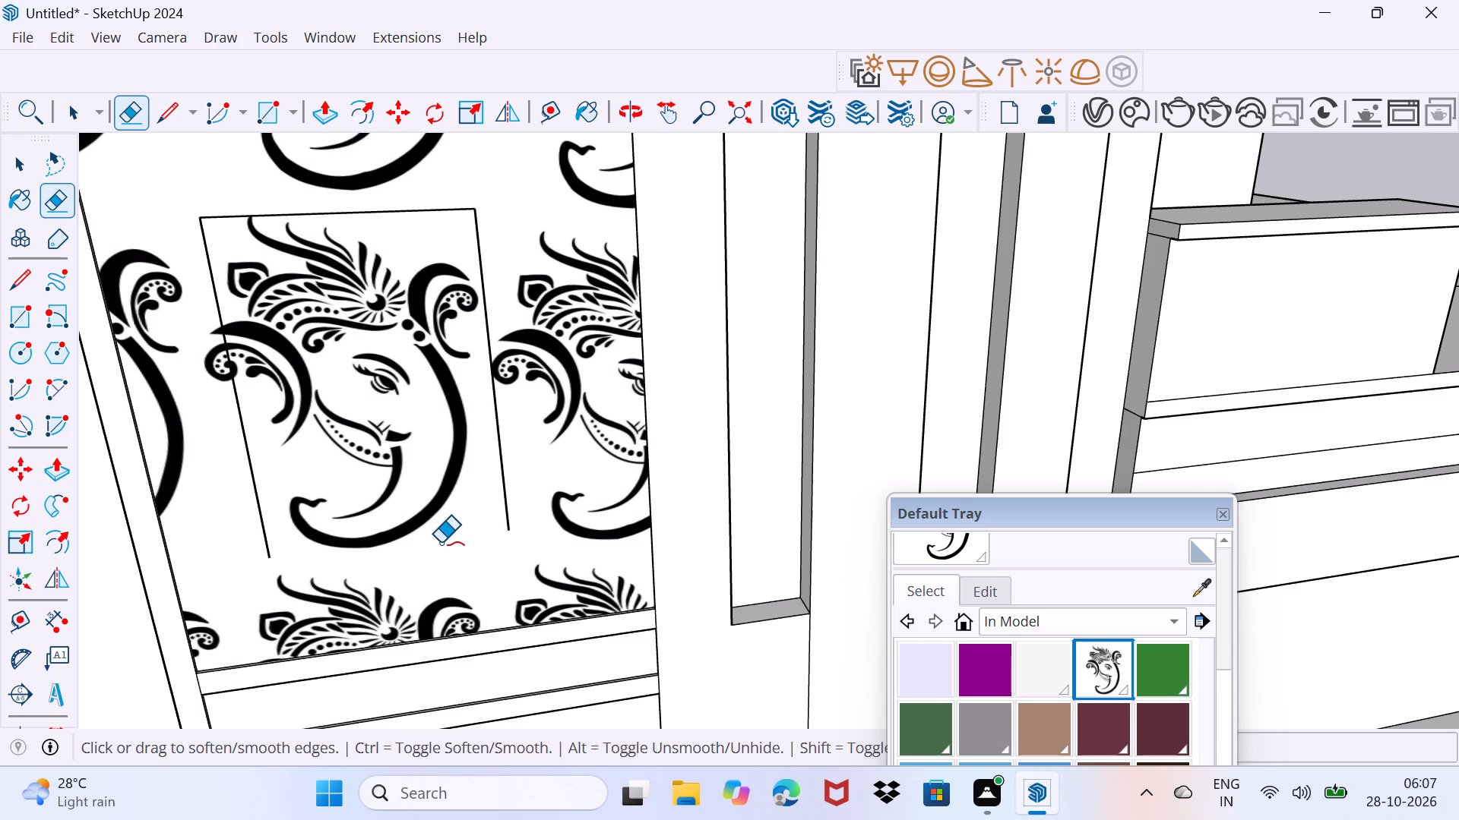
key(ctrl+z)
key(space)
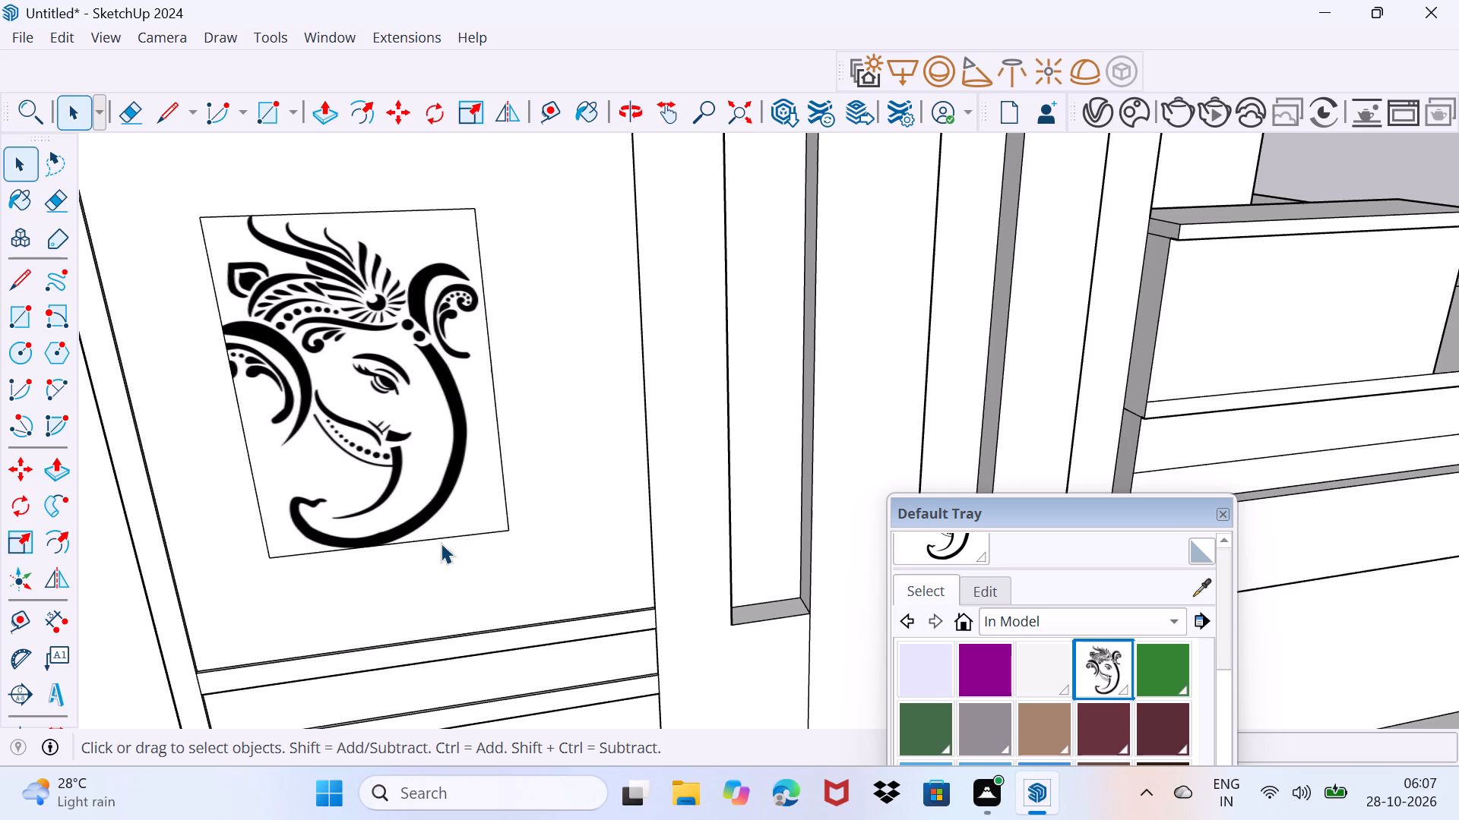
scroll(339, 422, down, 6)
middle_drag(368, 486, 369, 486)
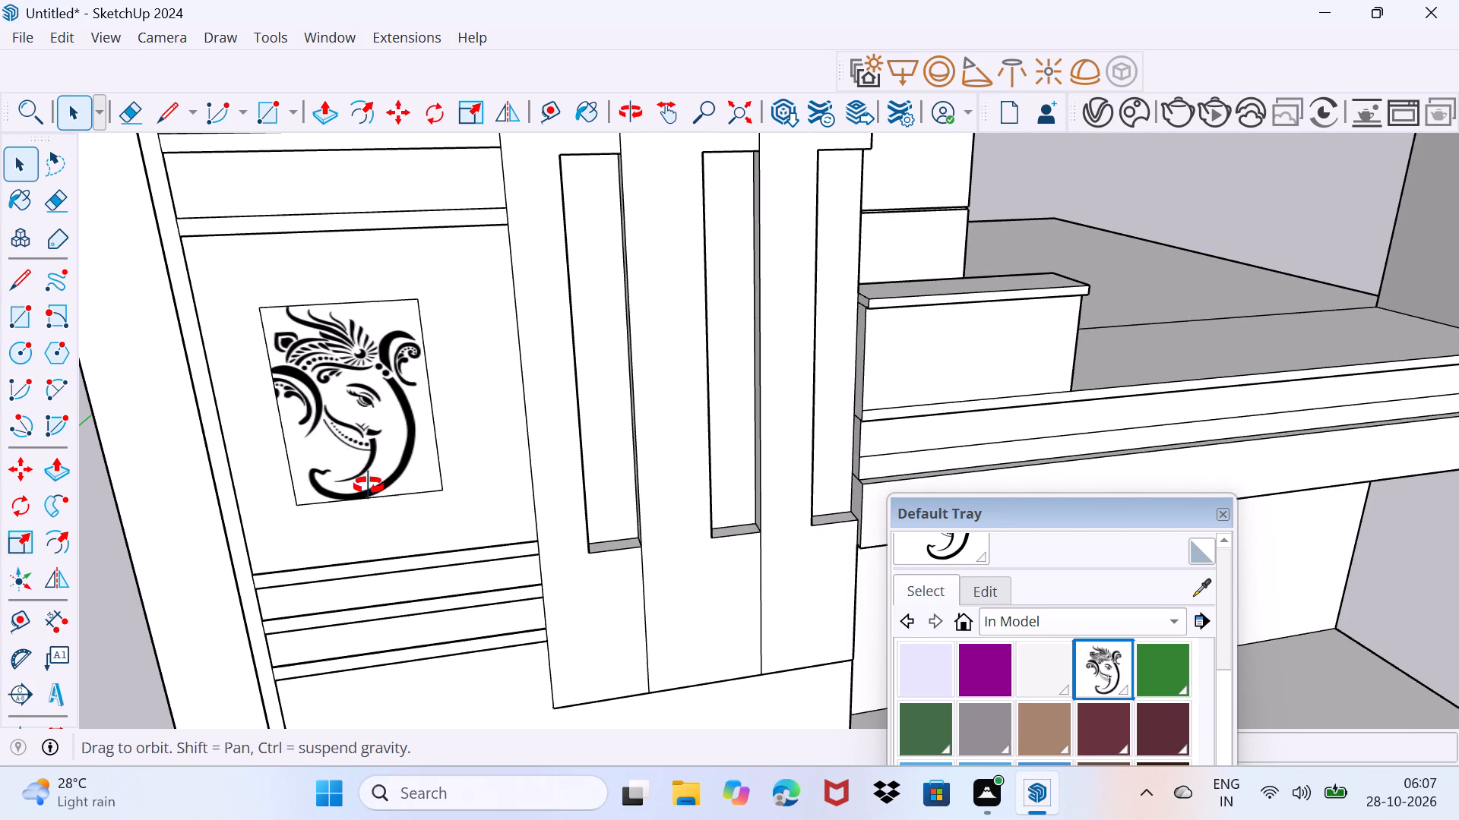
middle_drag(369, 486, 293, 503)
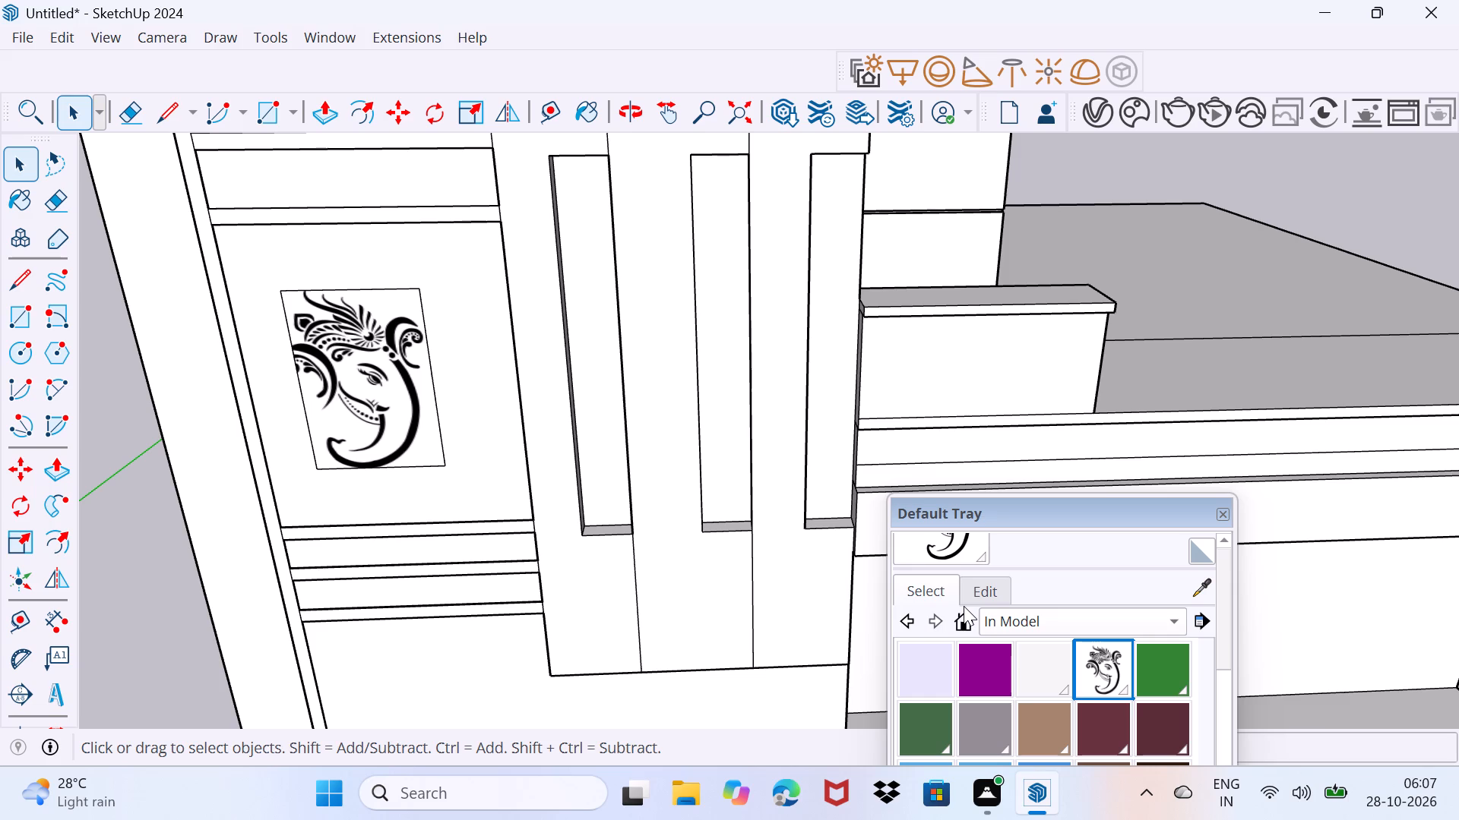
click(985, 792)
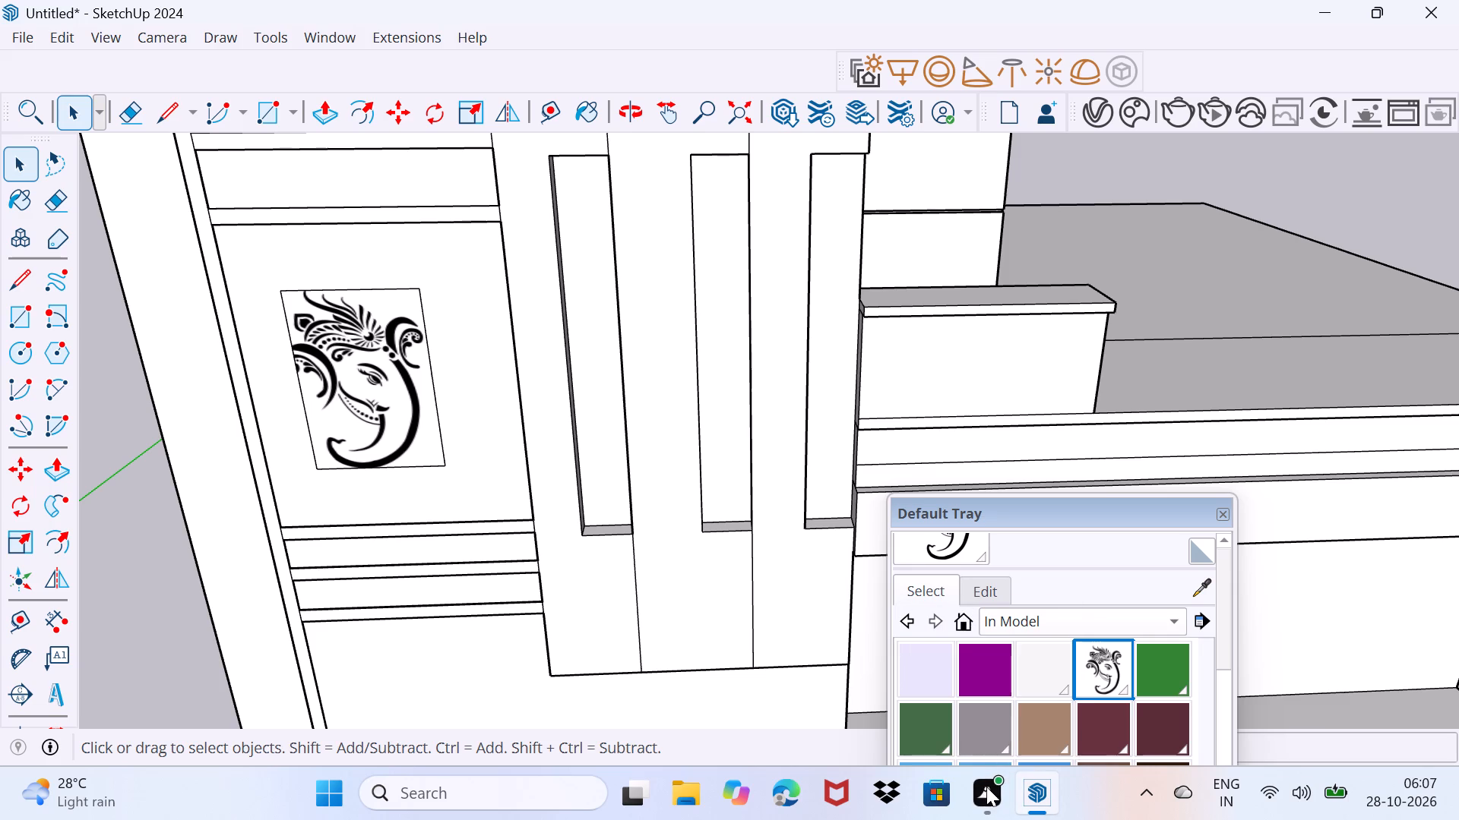
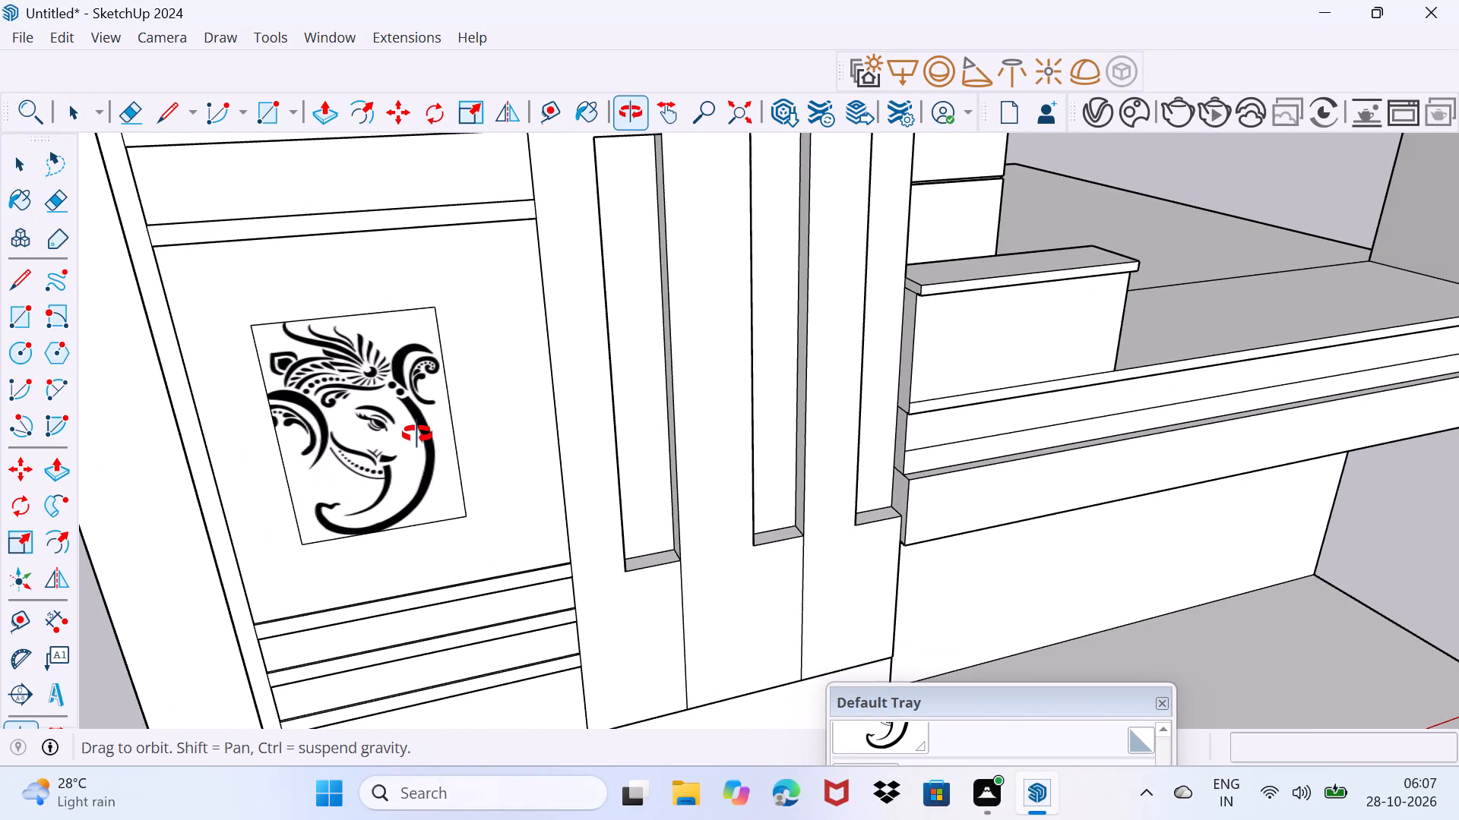
Paint the wall around the Ganesha image, the lower wall and the faces between the strips with dark grey from Colors.
scroll(427, 430, down, 4)
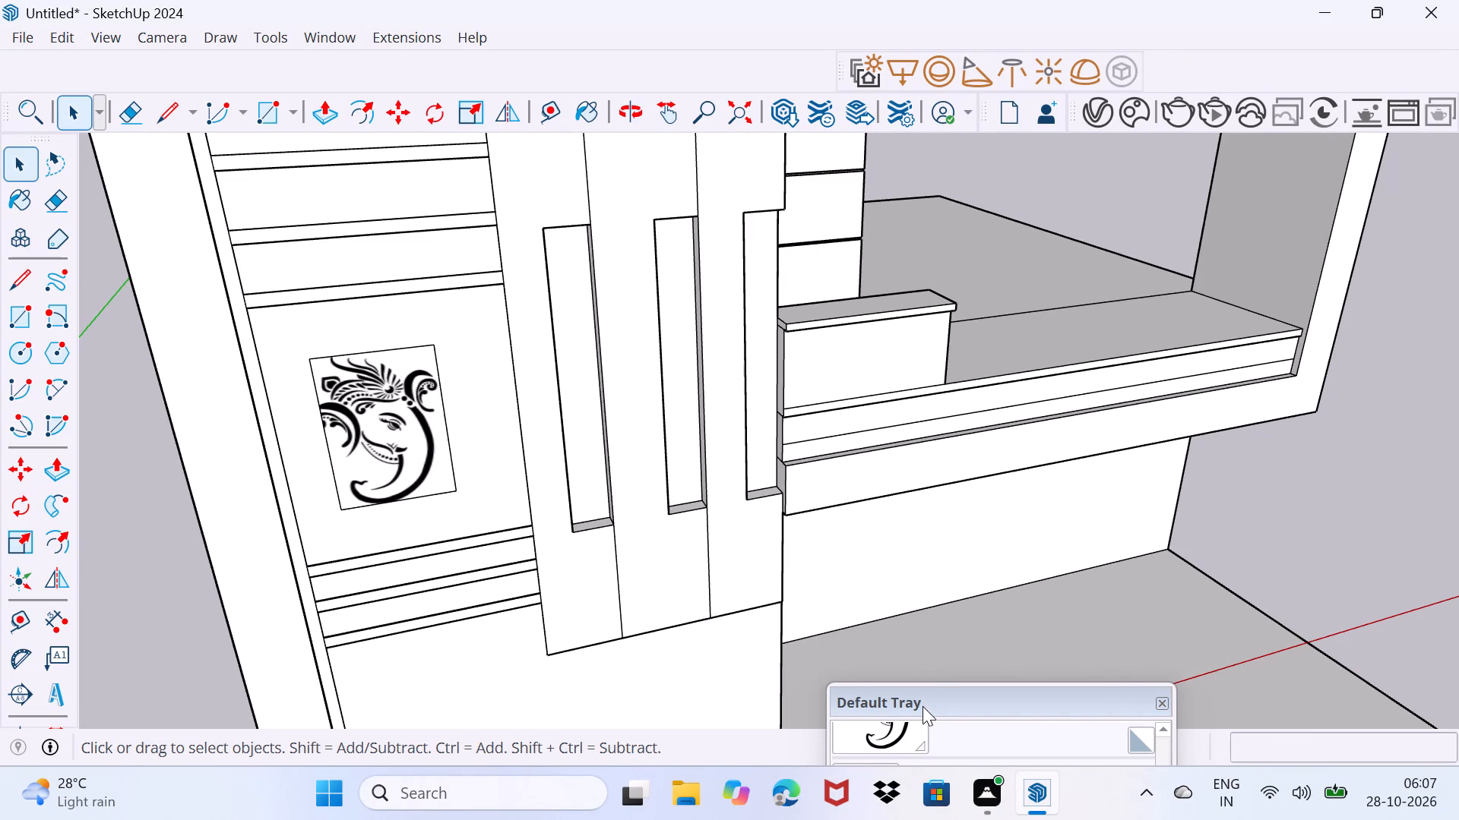
drag(924, 707, 935, 230)
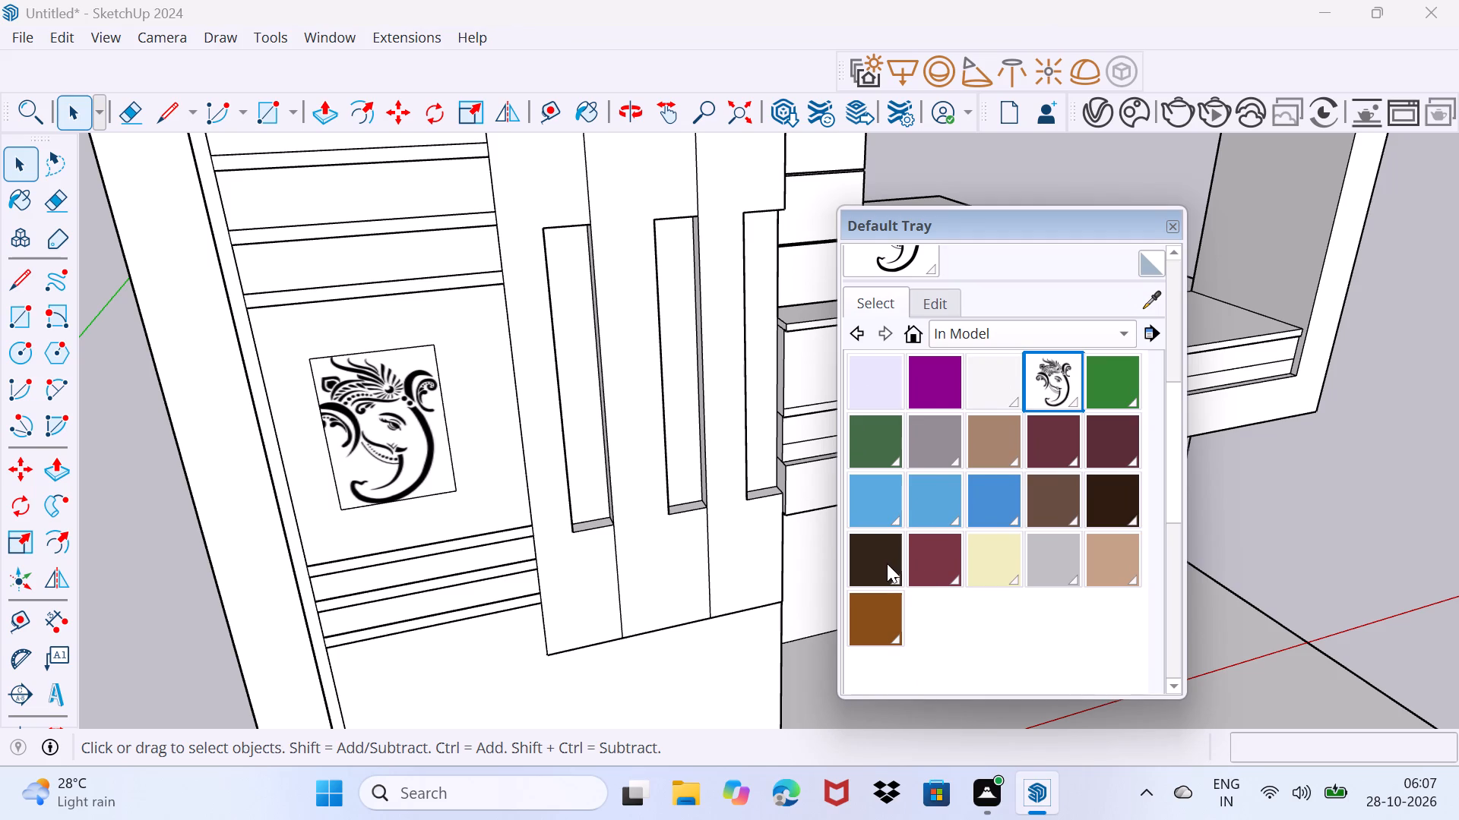
click(884, 301)
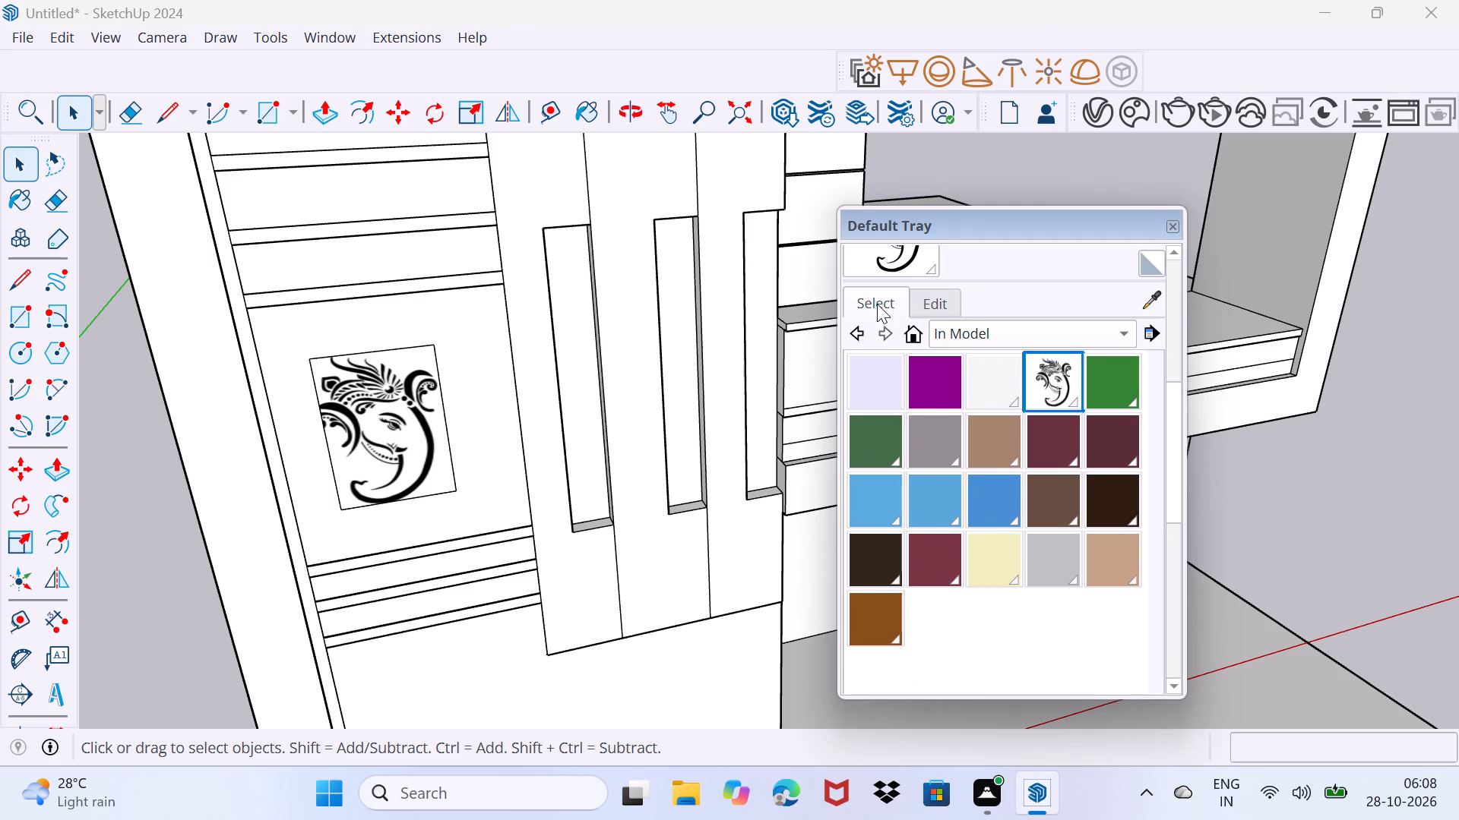
click(875, 302)
click(940, 292)
click(879, 304)
click(953, 327)
click(968, 453)
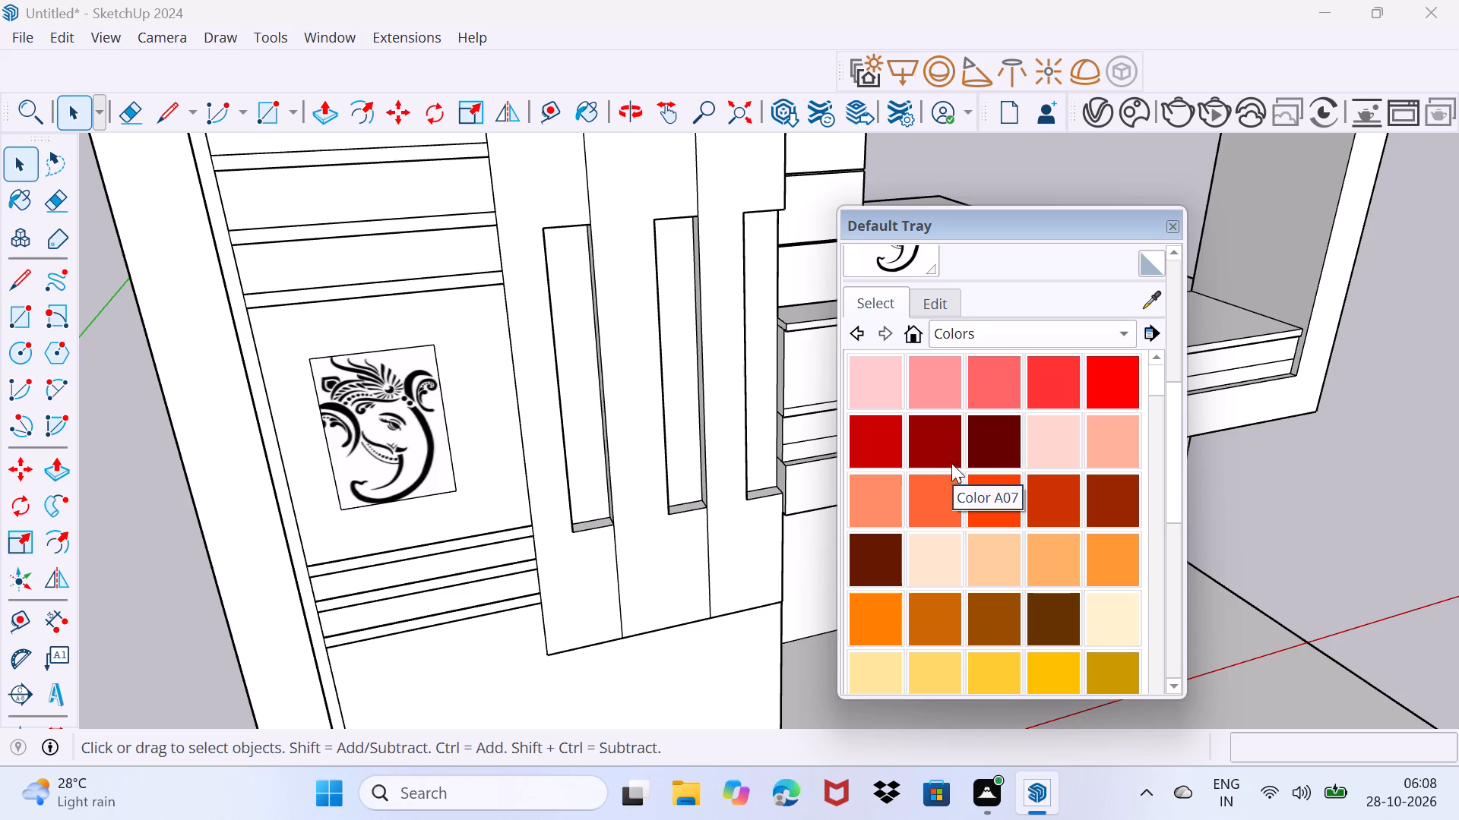
scroll(943, 533, down, 18)
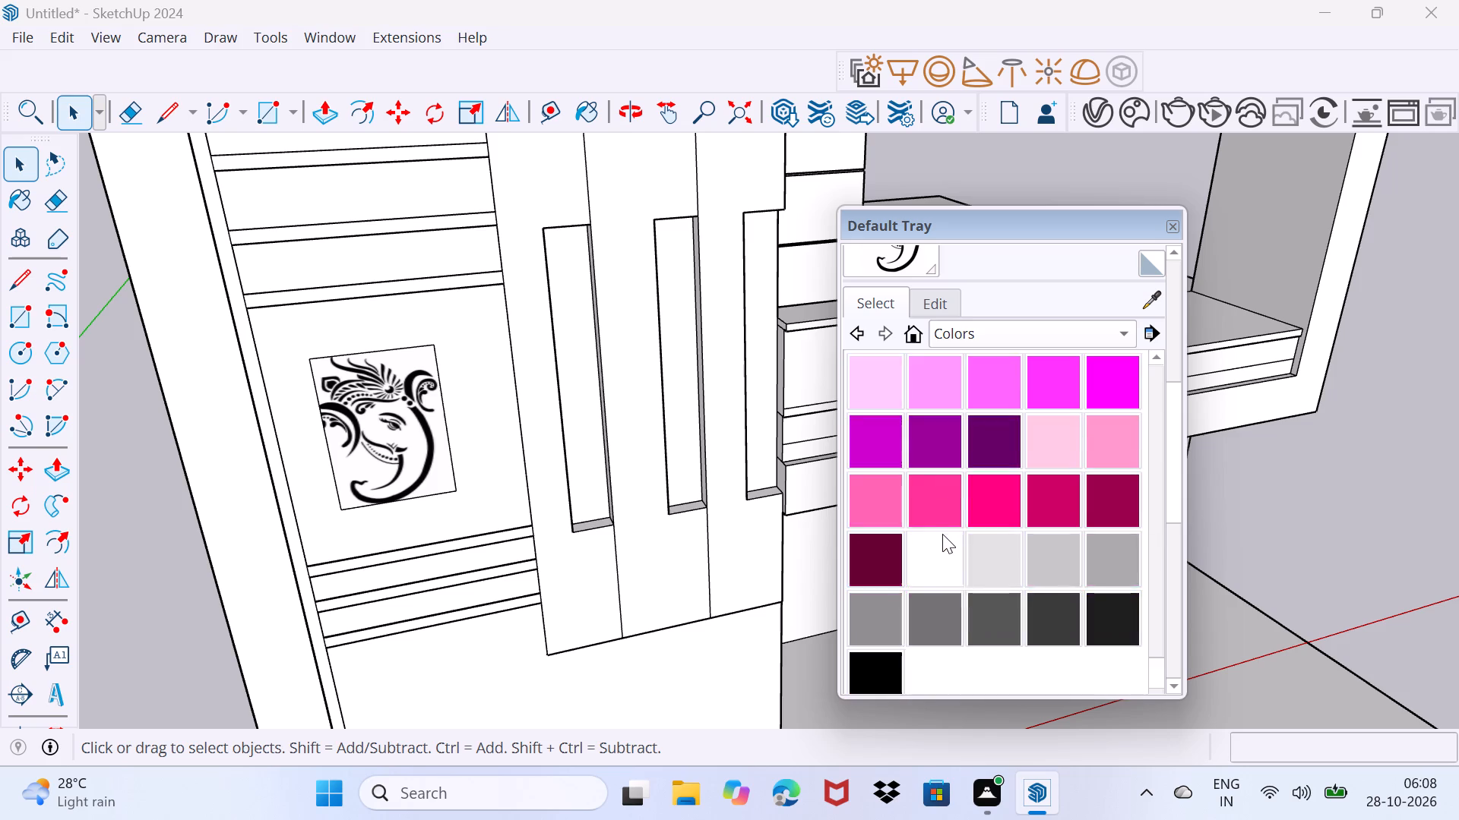
scroll(942, 534, down, 3)
scroll(942, 534, up, 1)
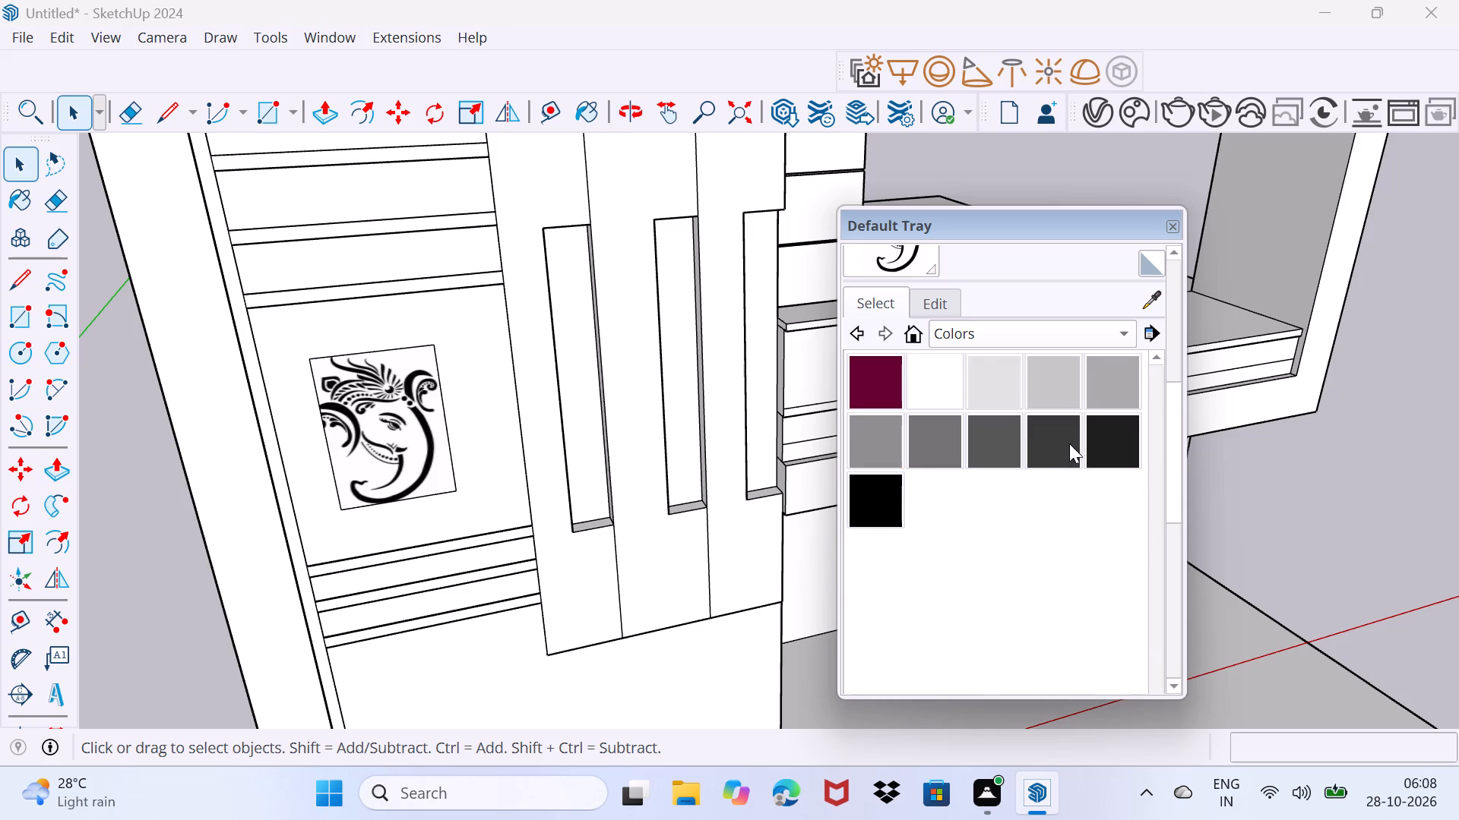
click(1062, 446)
click(413, 680)
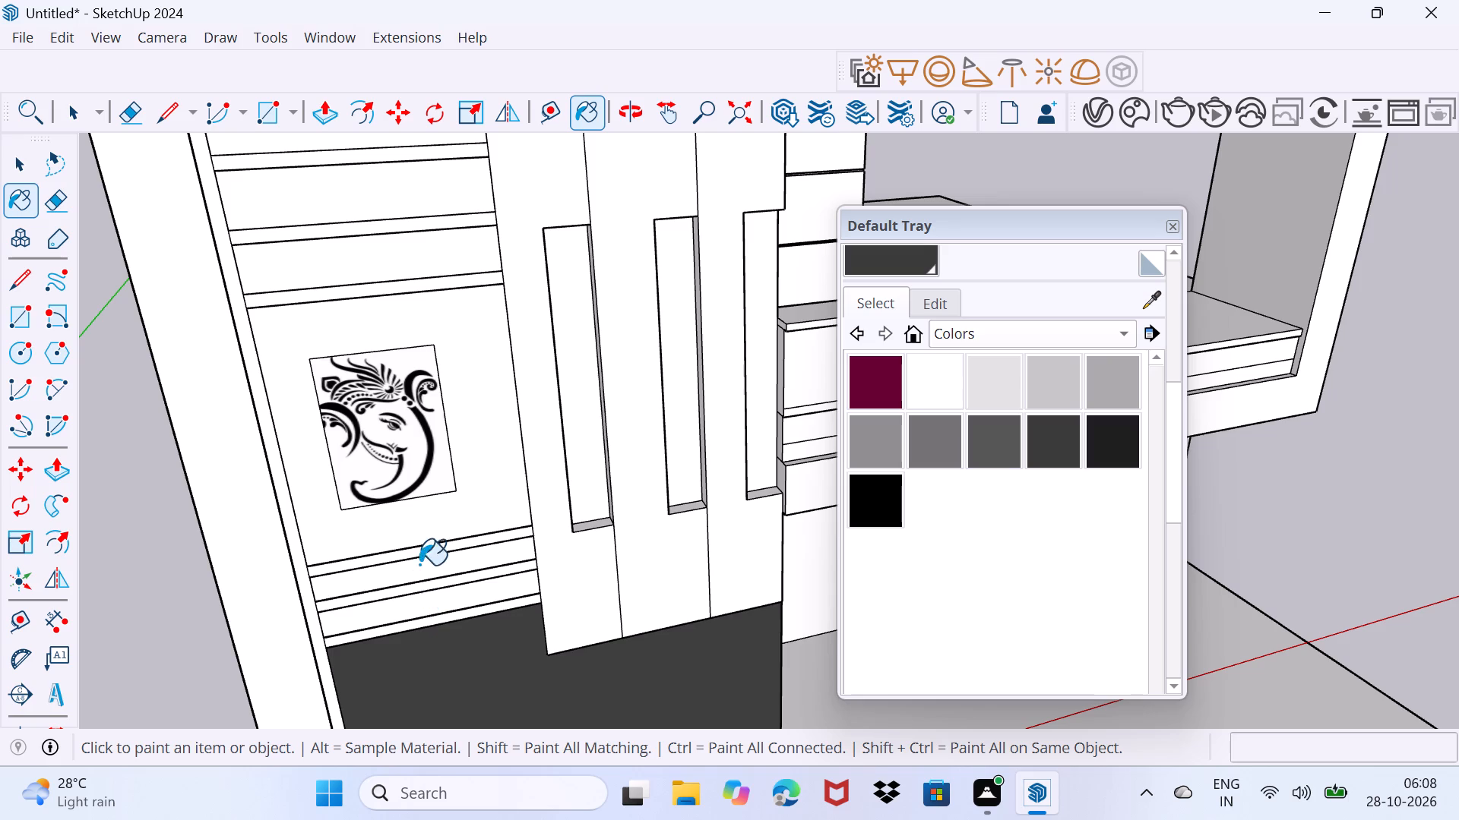
click(417, 614)
click(426, 575)
click(446, 526)
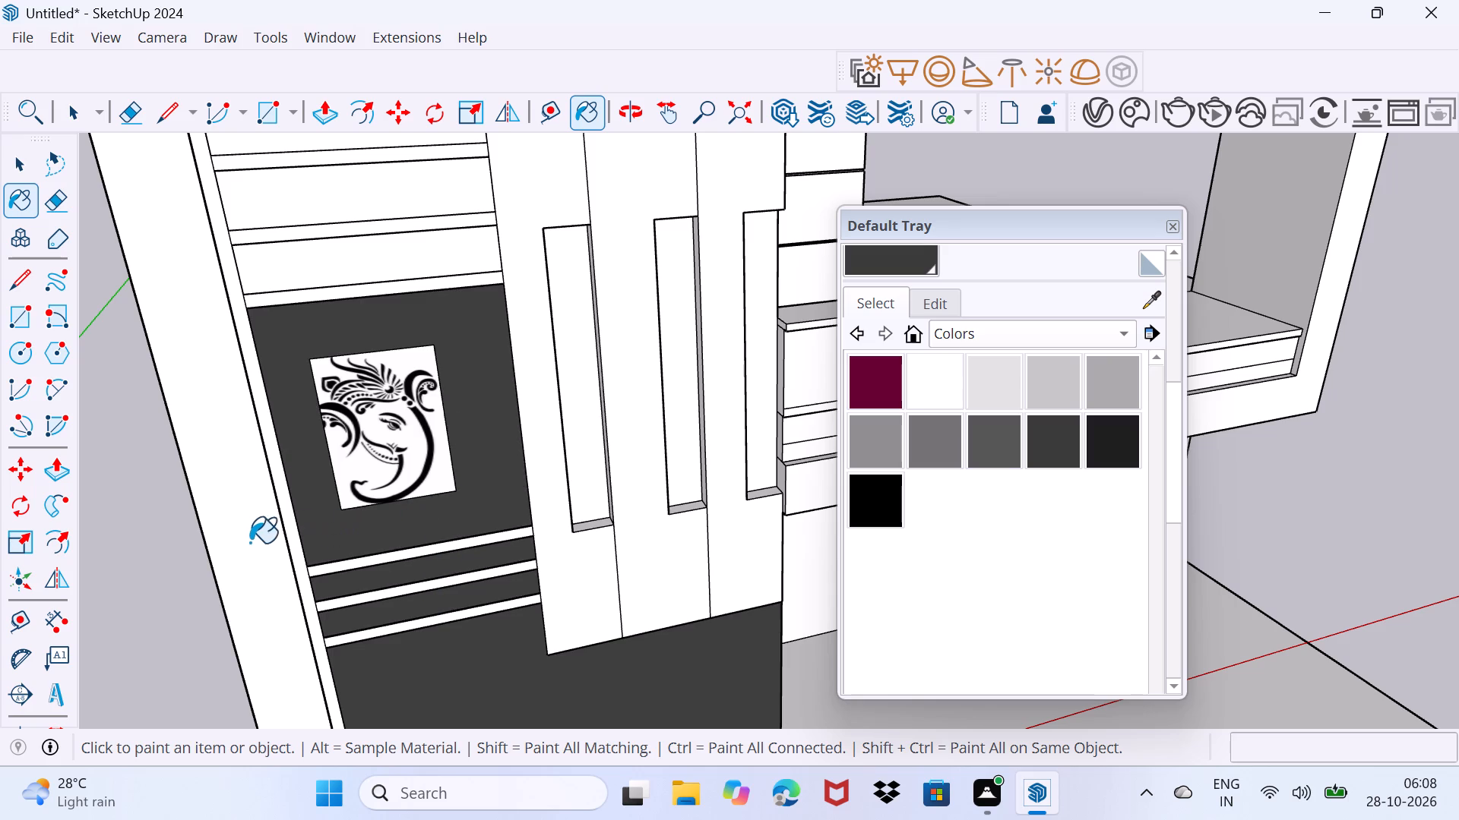
Paint the tall side frame next to the Ganesha wall with the same dark grey.
click(251, 543)
click(289, 521)
Paint the front faces of the three horizontal strips below the Ganesha image with the same dark grey.
scroll(350, 579, up, 3)
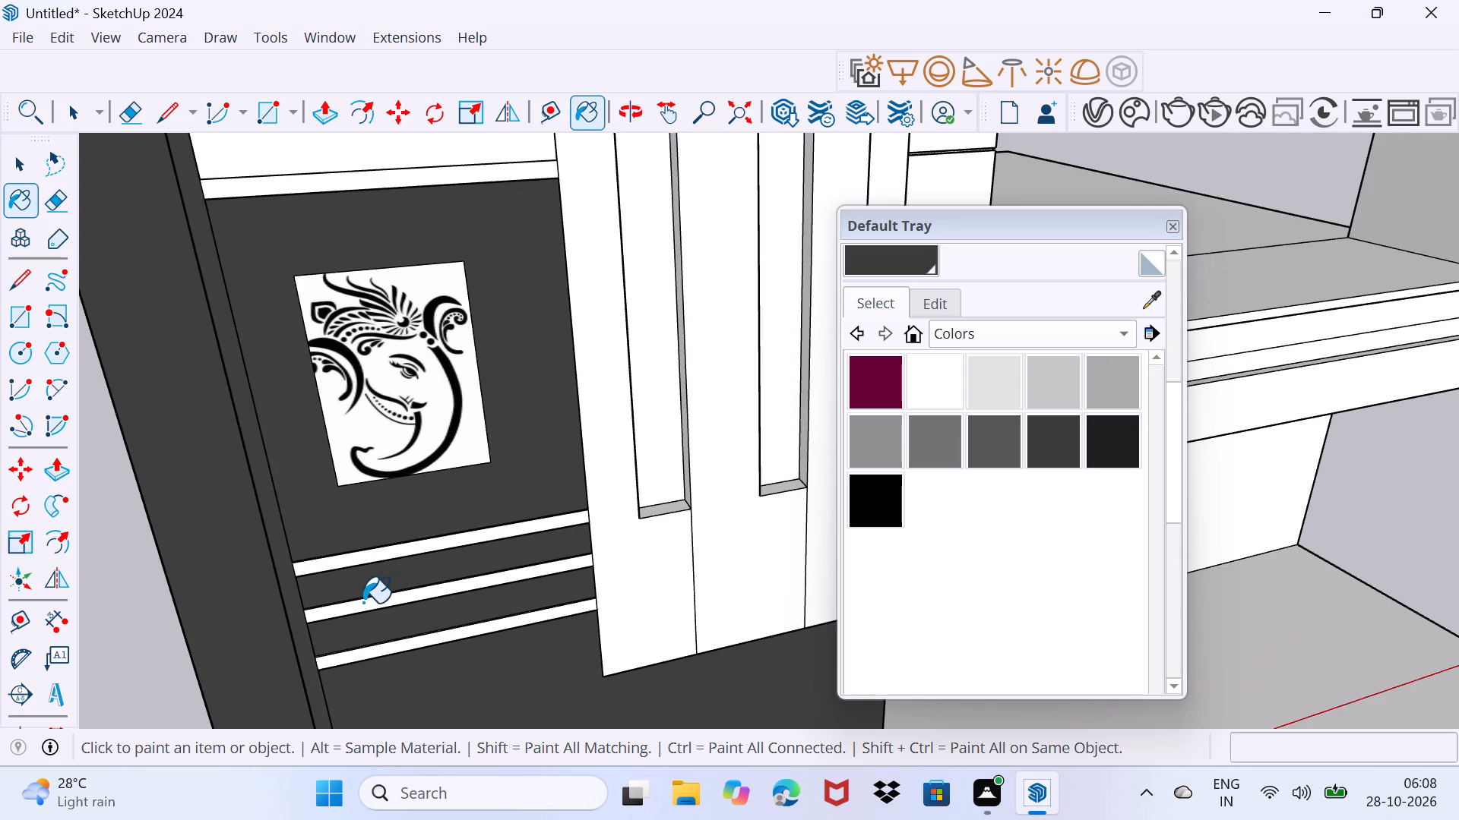
scroll(364, 603, up, 8)
click(366, 601)
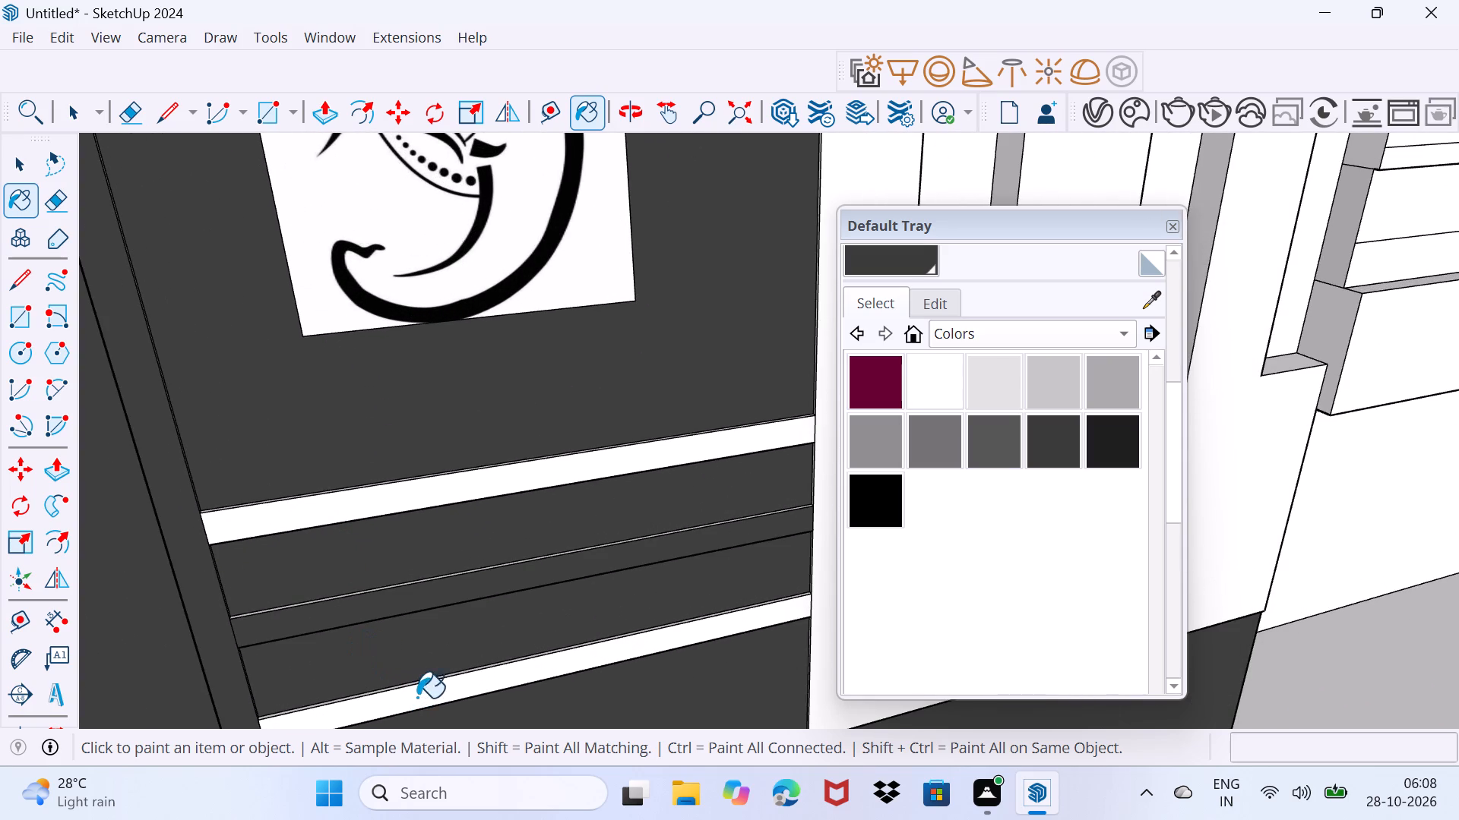
click(417, 698)
click(425, 501)
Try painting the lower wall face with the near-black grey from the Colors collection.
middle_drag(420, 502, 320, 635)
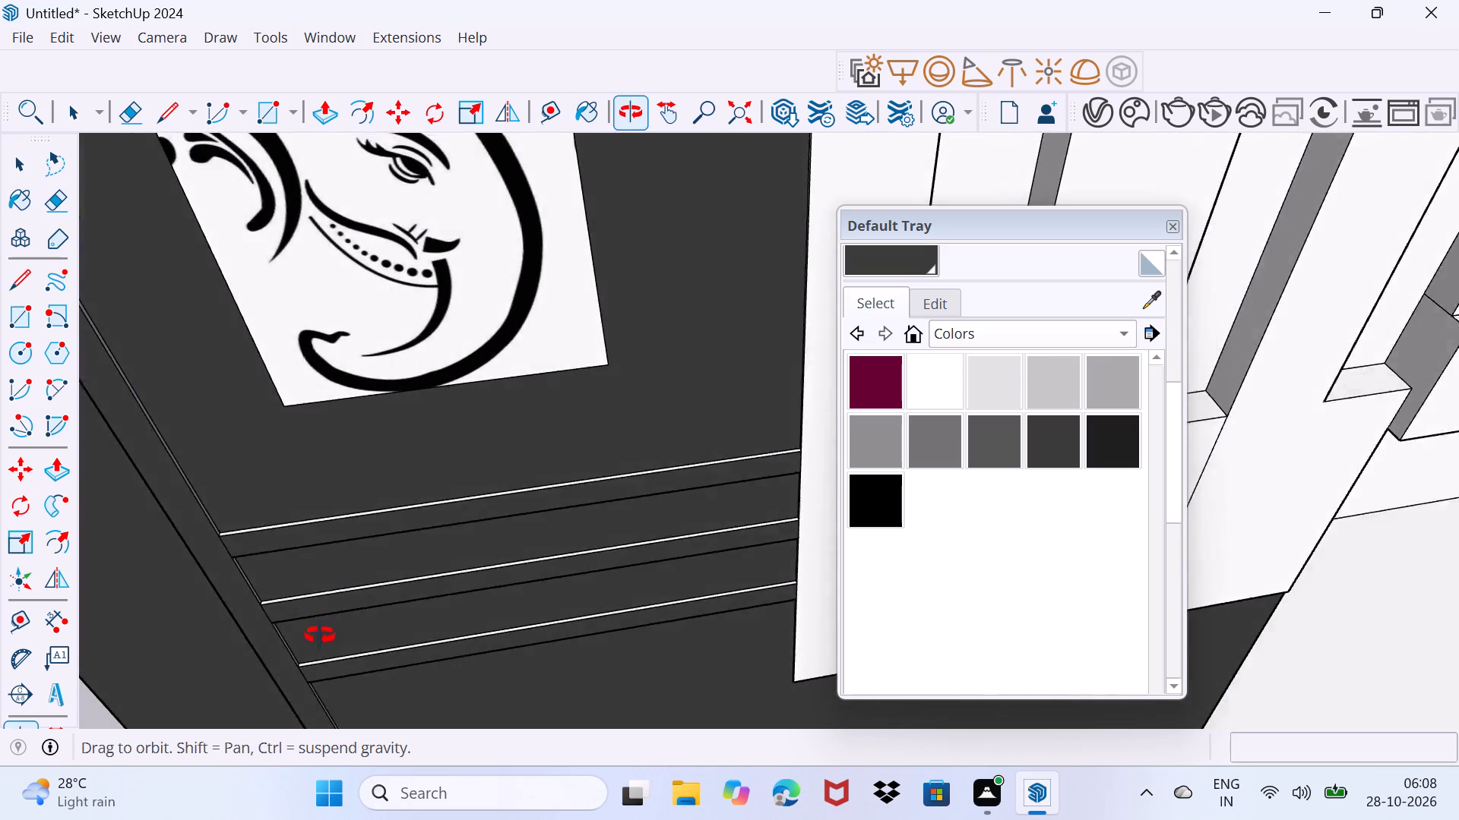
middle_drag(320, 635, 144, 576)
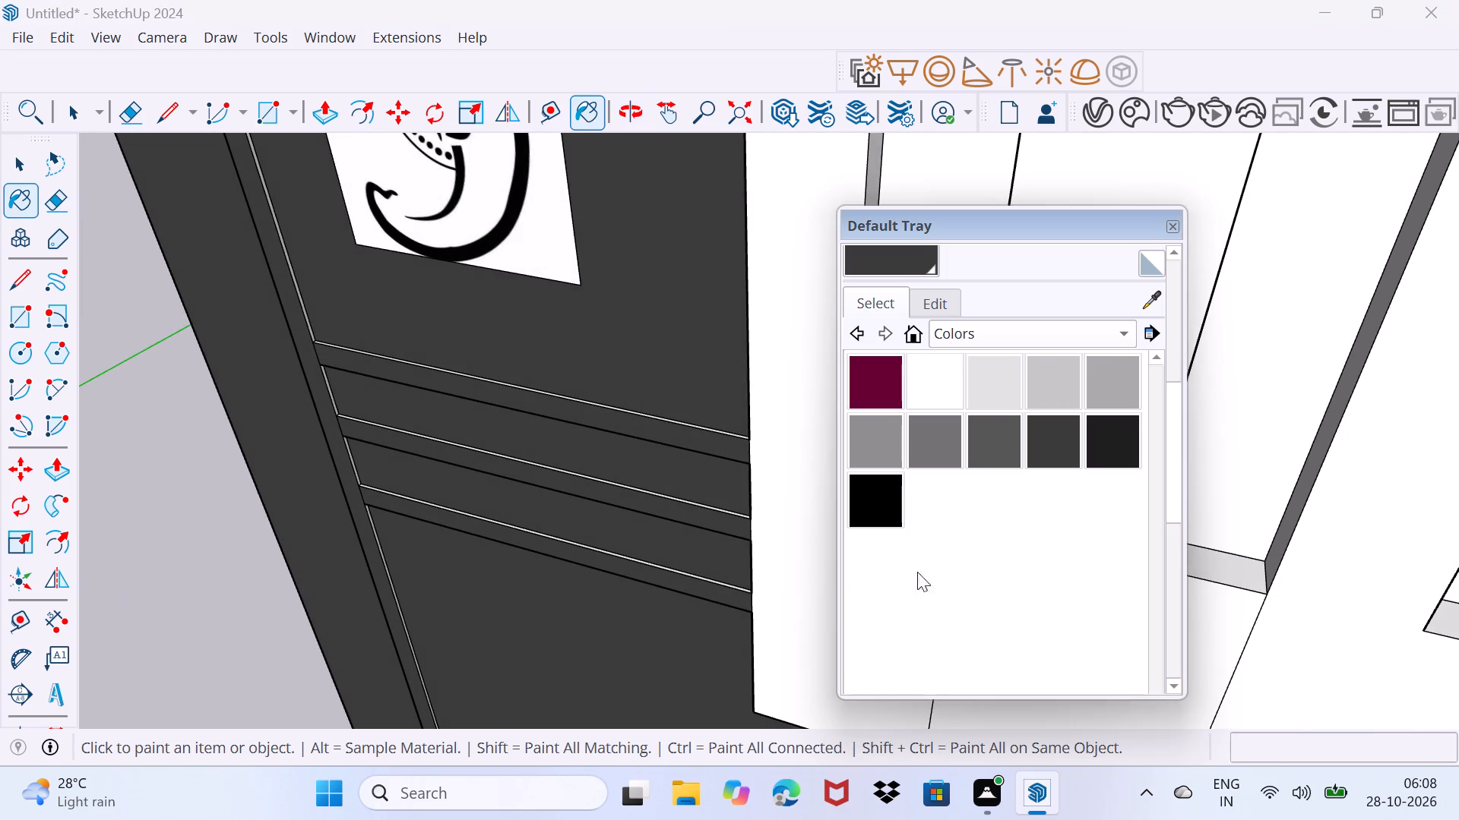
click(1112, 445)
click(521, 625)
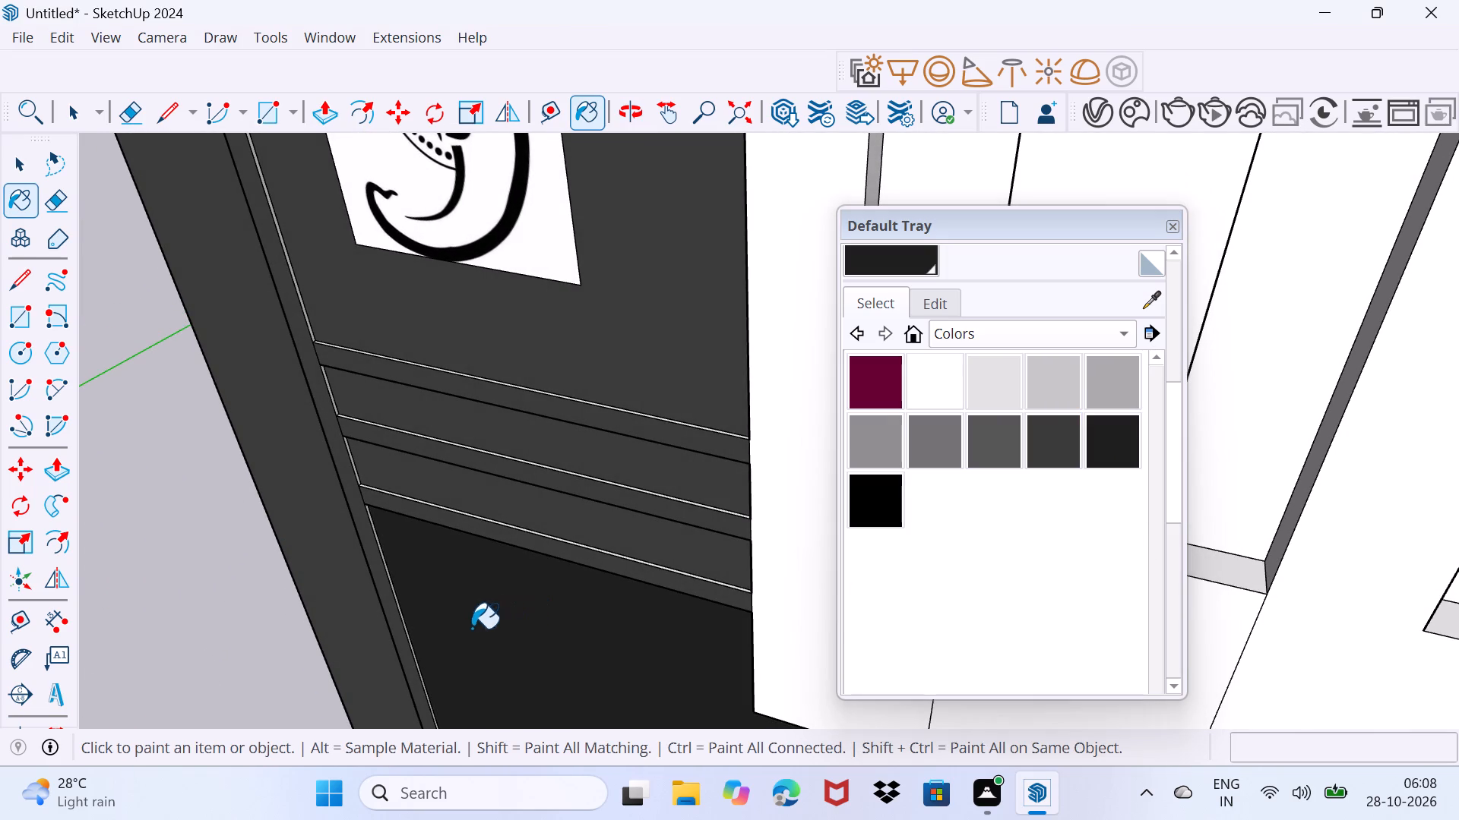
Repaint the lower wall, side frame, lowest strip and the wall face directly above it with a slightly lighter dark grey.
click(989, 453)
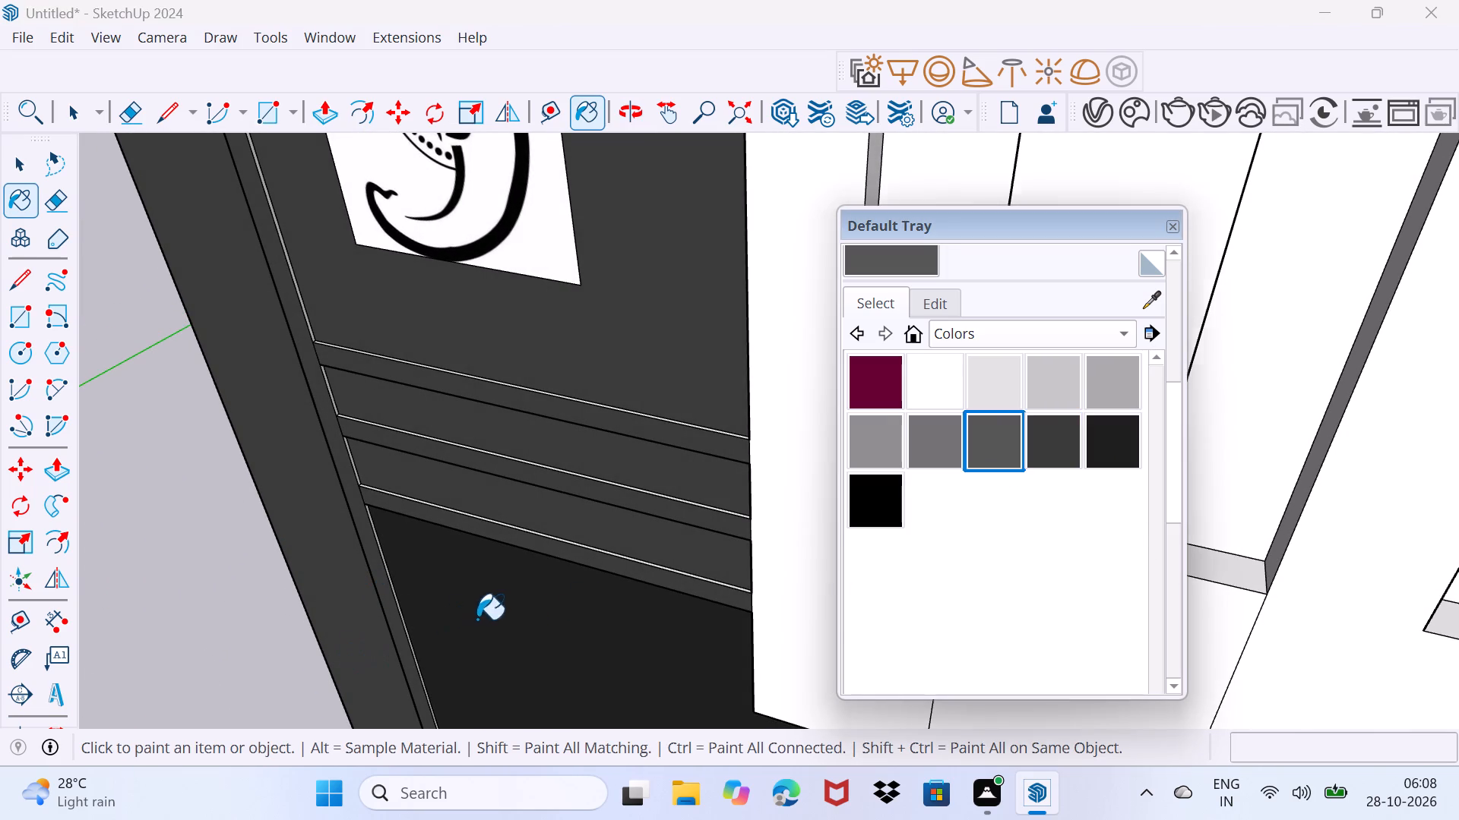
click(482, 620)
click(312, 541)
scroll(378, 608, up, 6)
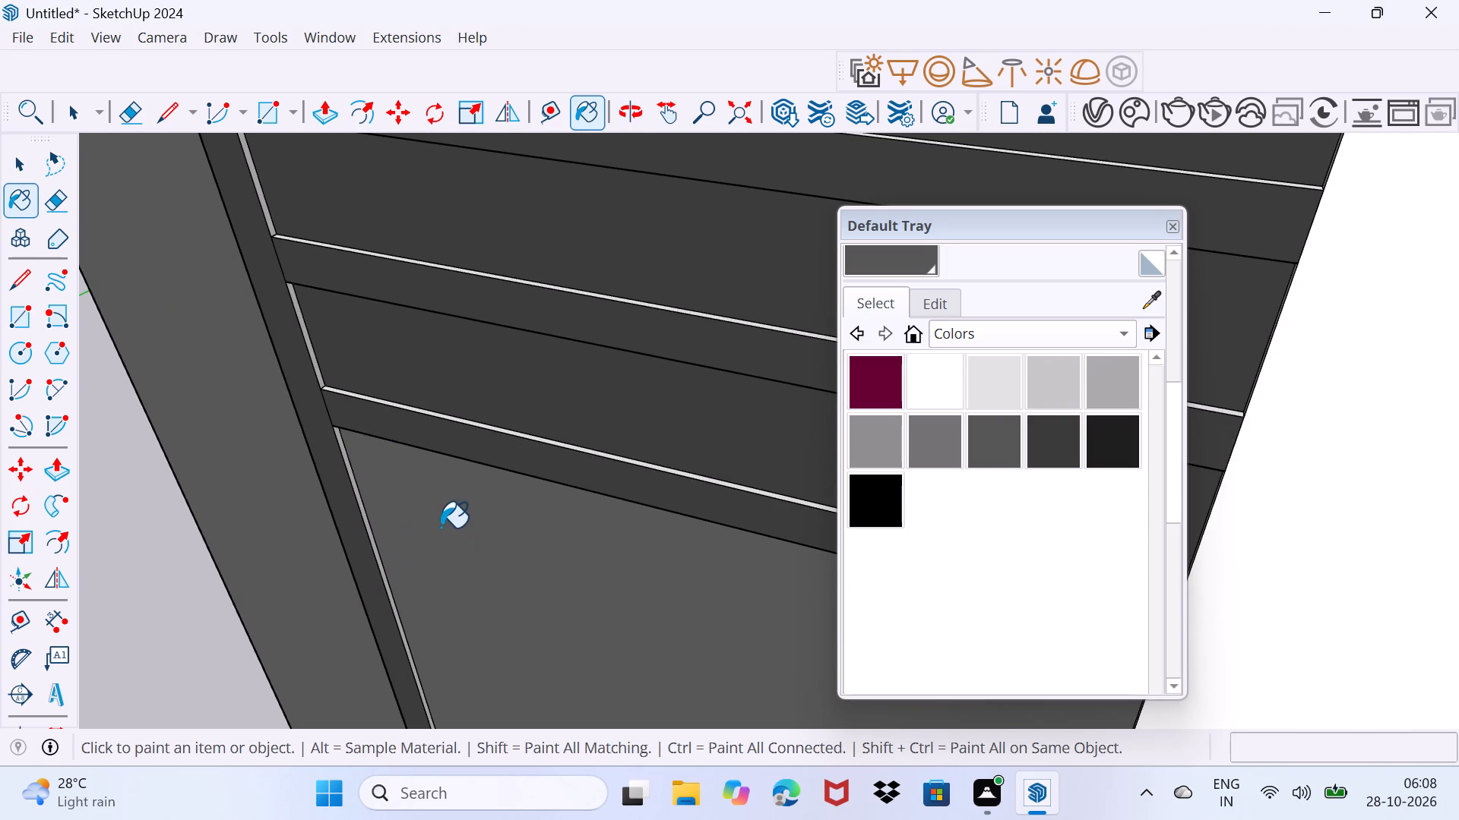
click(463, 467)
click(502, 384)
click(506, 444)
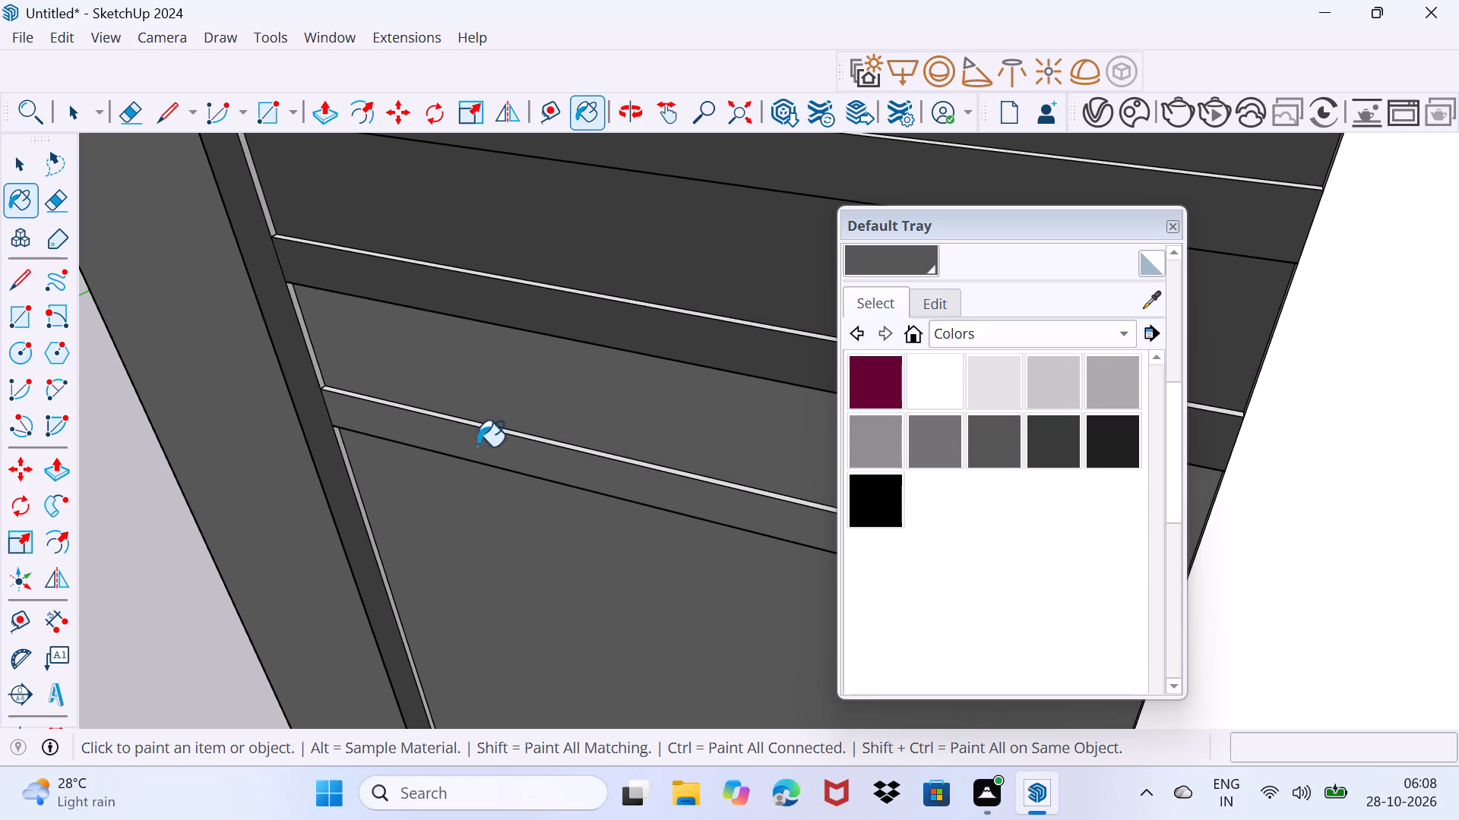
click(341, 491)
scroll(353, 472, up, 4)
click(353, 471)
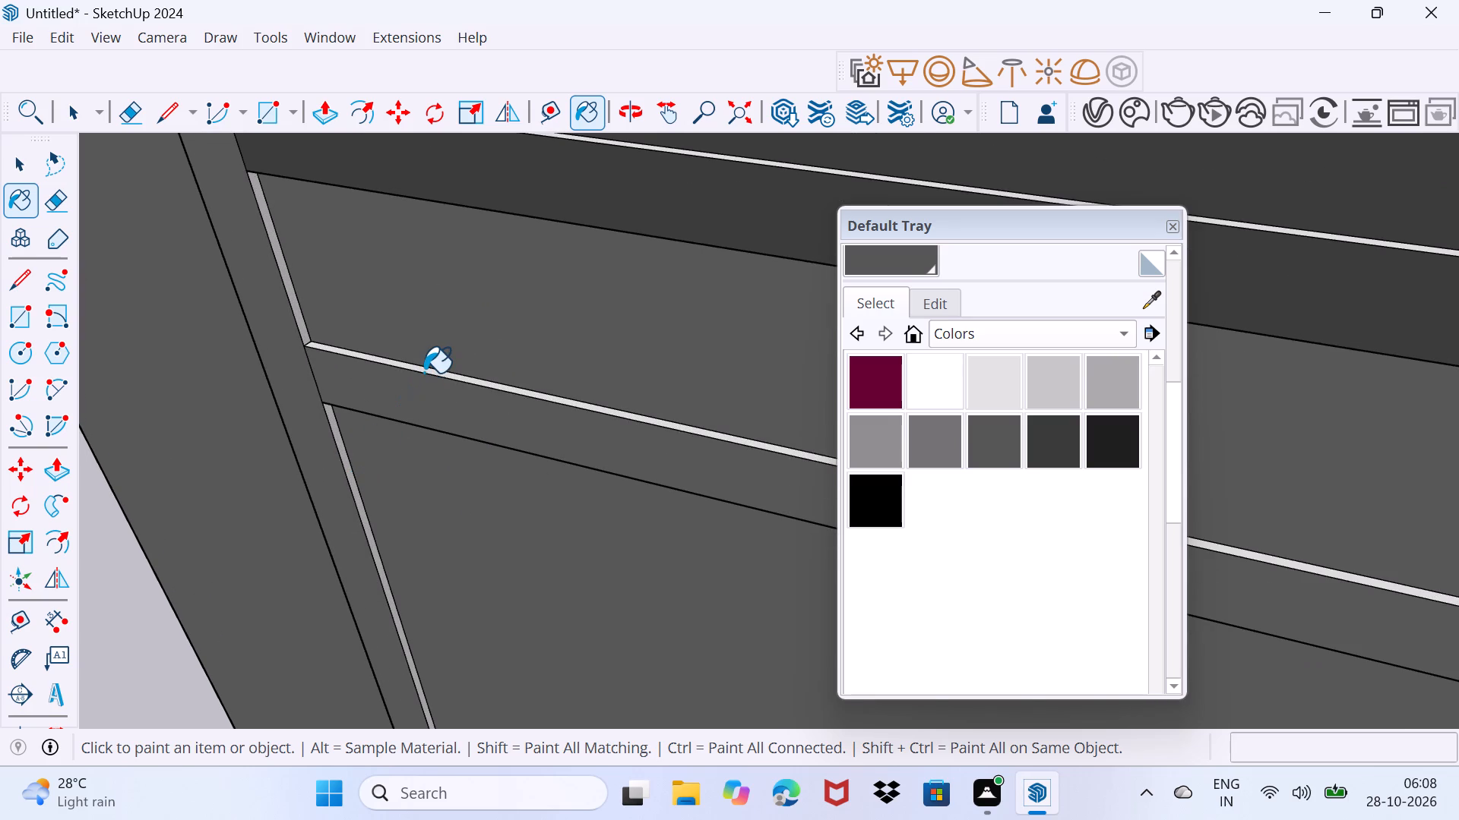
Paint the lowest strip's thin top ledge and the adjoining narrow side reveals with the lighter dark grey.
click(425, 372)
scroll(426, 369, up, 5)
click(432, 374)
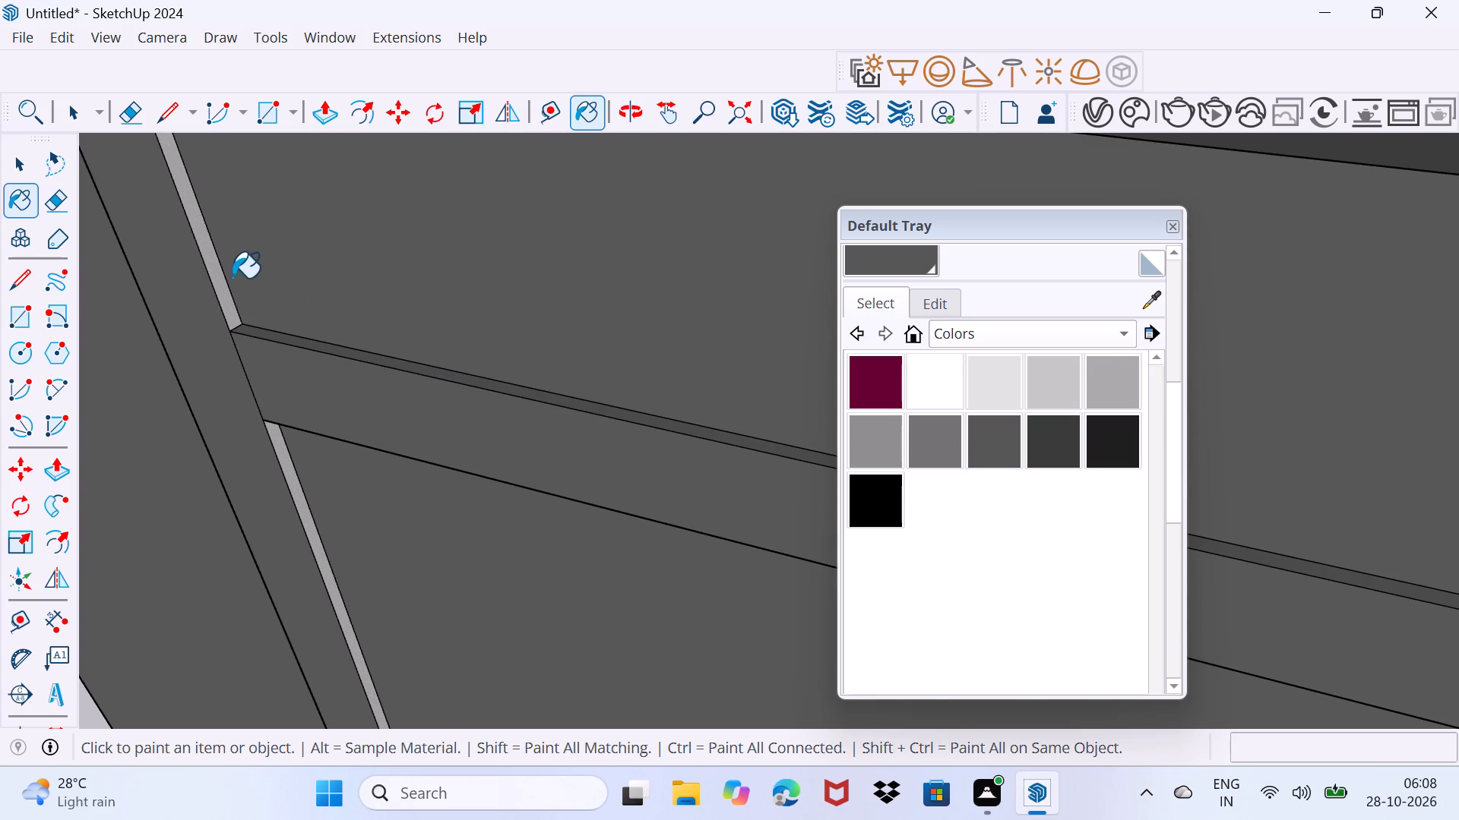
click(215, 285)
click(283, 463)
Paint the thin white vertical edge between the outer and inner side frames with the lighter dark grey.
middle_drag(176, 514, 352, 456)
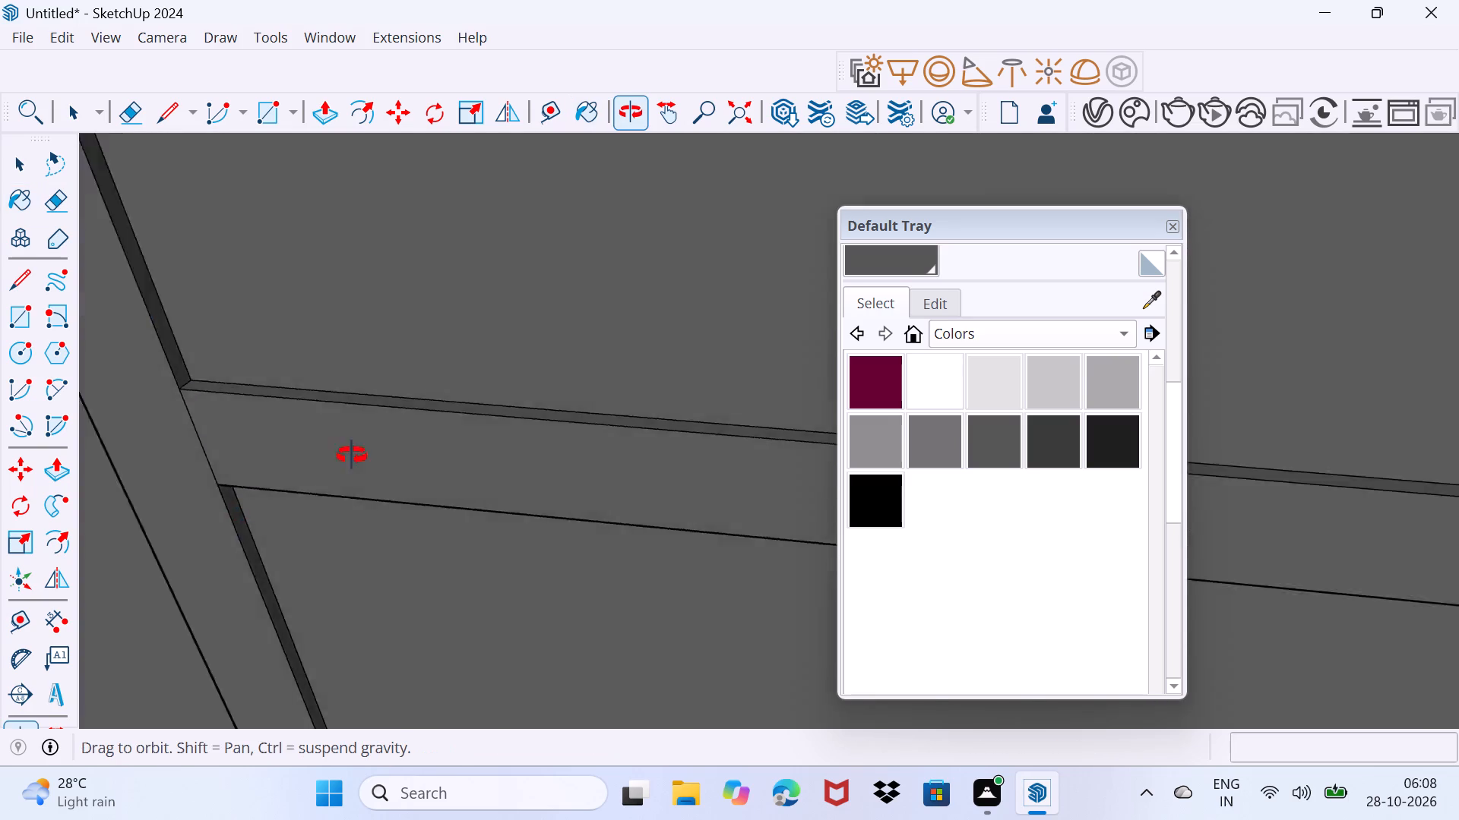
middle_drag(352, 456, 491, 361)
scroll(491, 361, down, 8)
middle_drag(266, 498, 535, 452)
scroll(535, 452, down, 1)
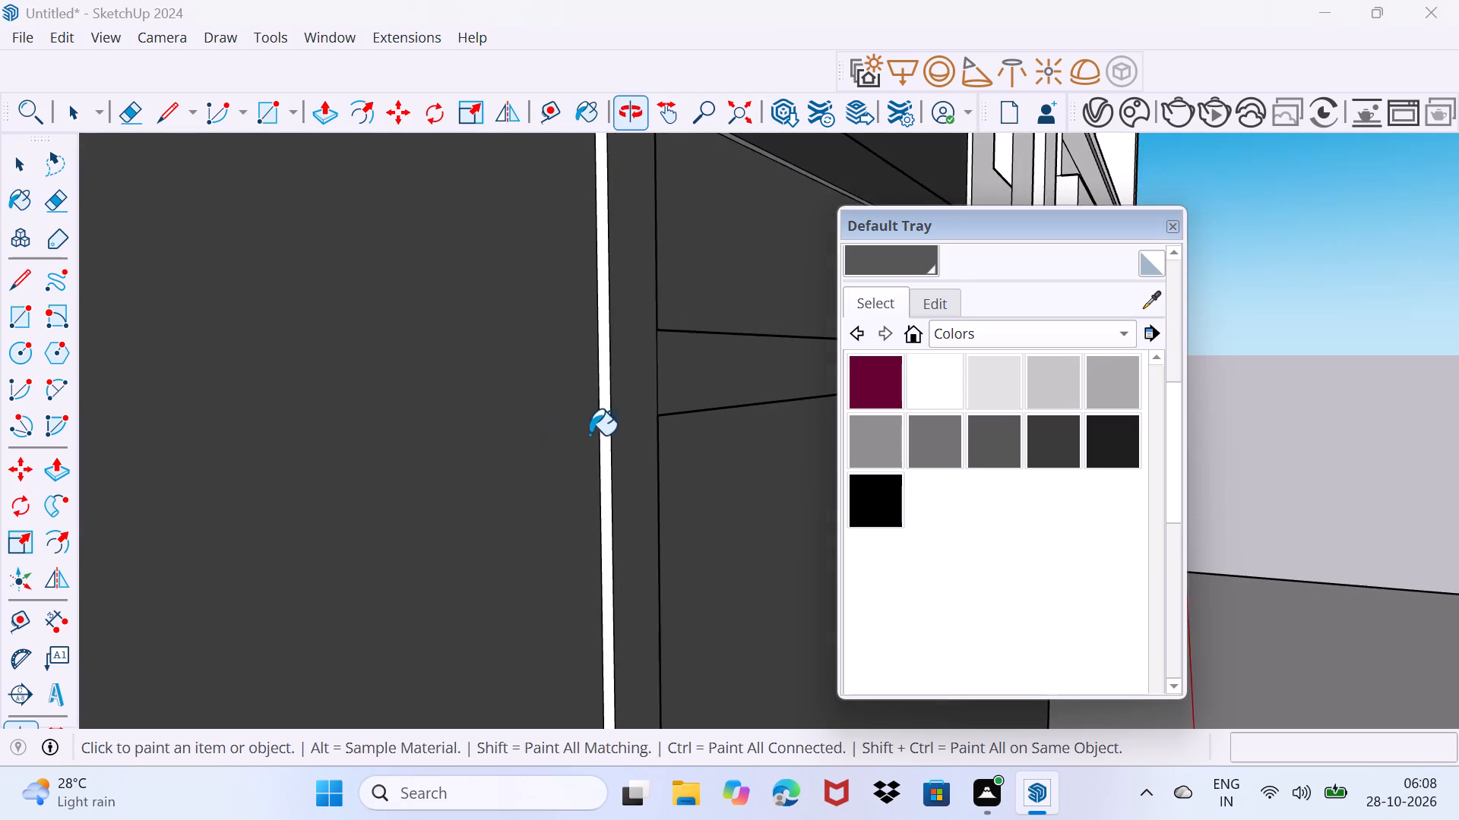
scroll(592, 430, up, 2)
click(608, 415)
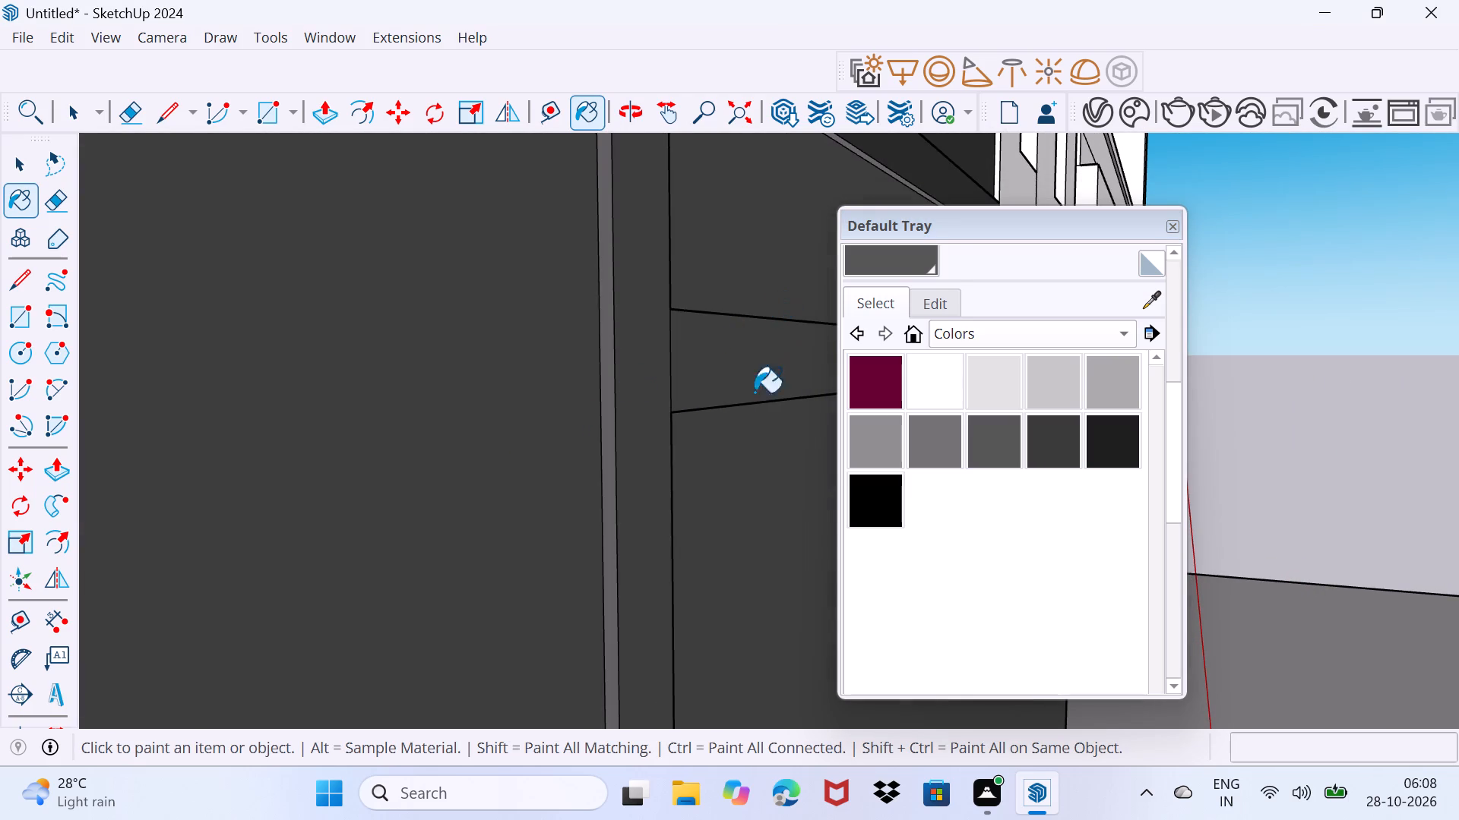
Paint the lower narrow white reveals where the dark wall meets the vertical slotted panels with the lighter dark grey.
drag(1027, 229, 858, 587)
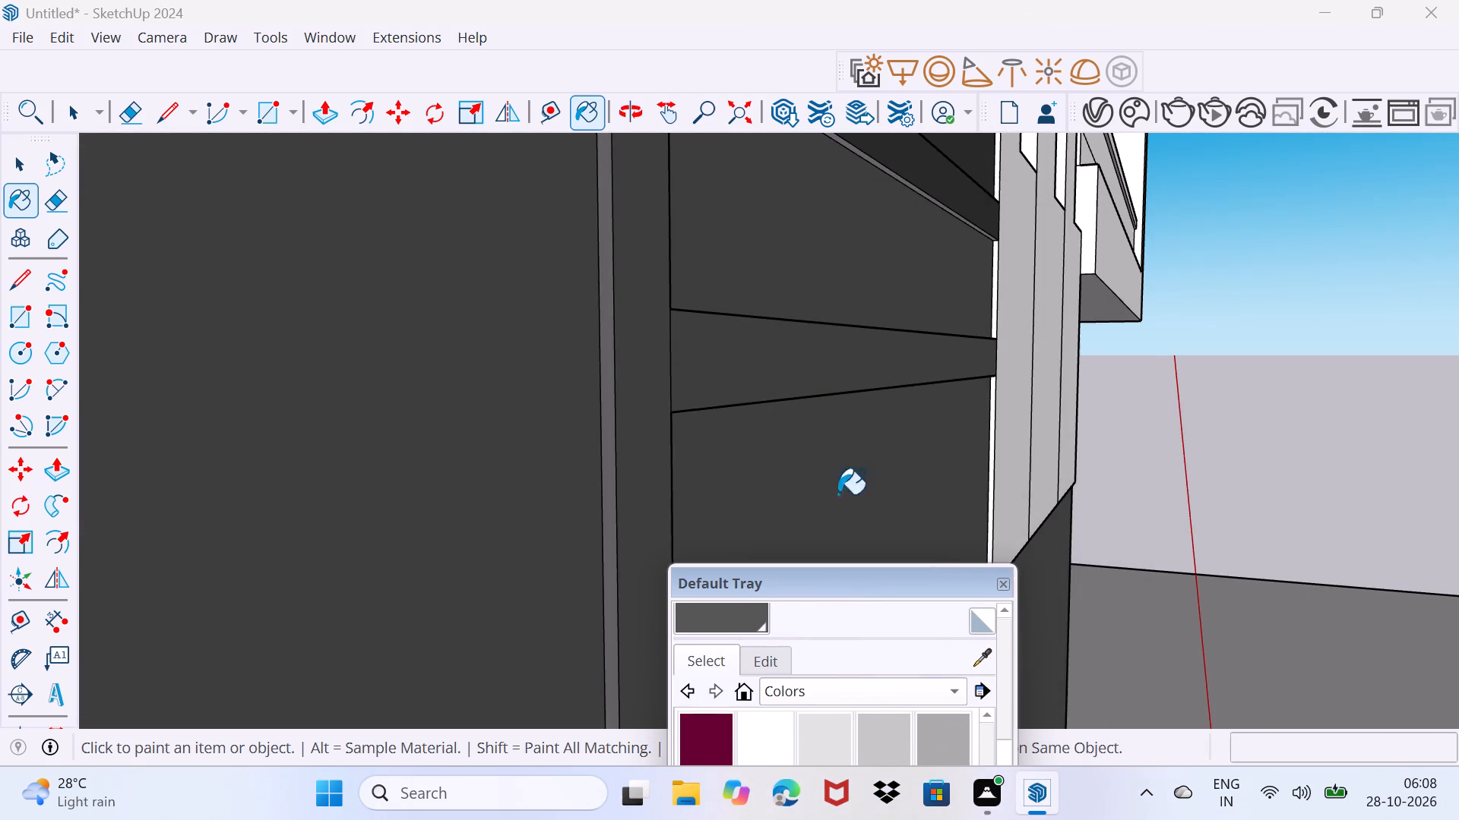
scroll(942, 473, up, 4)
click(1010, 431)
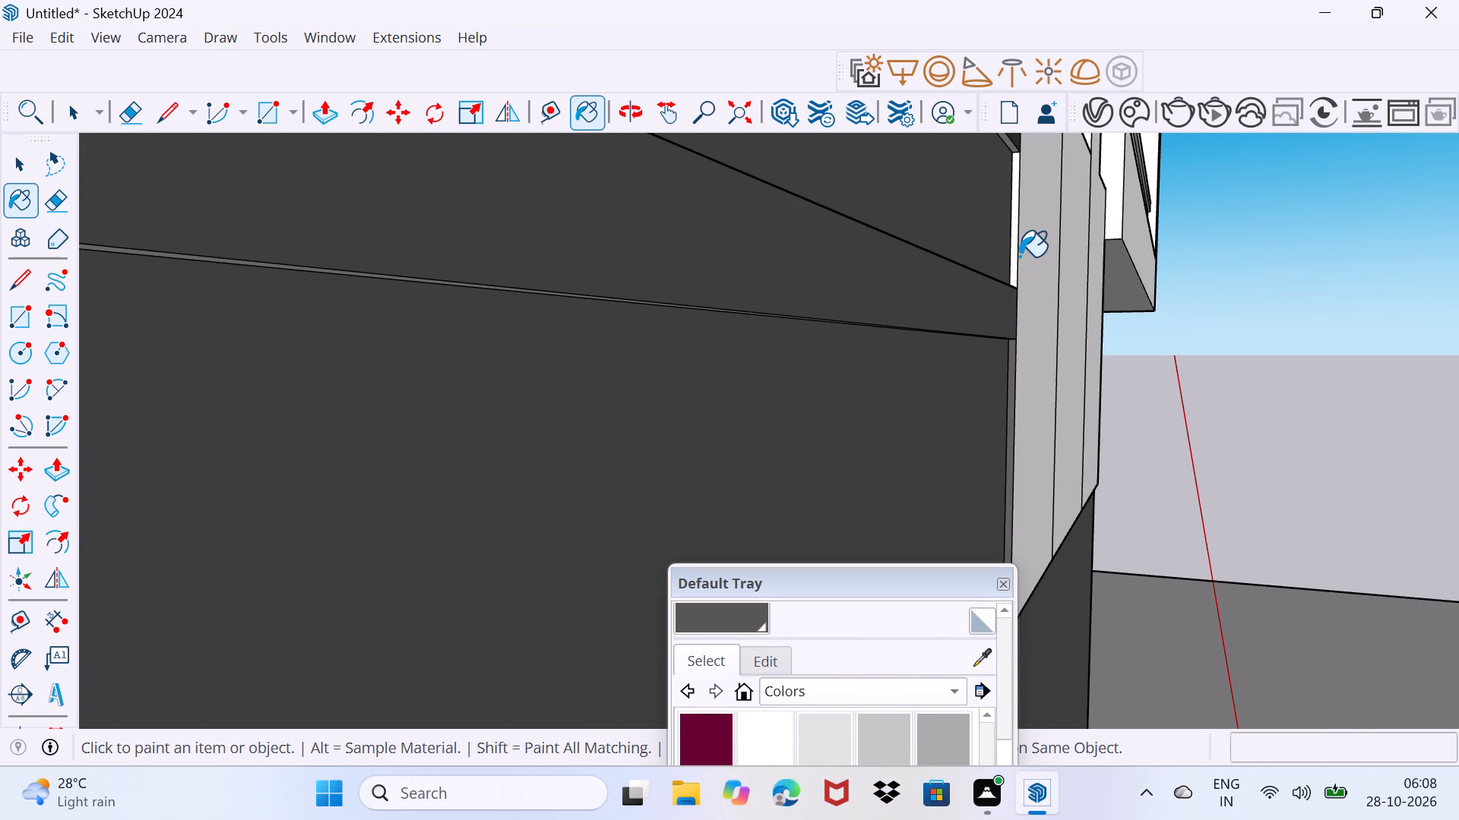
click(1016, 257)
Paint the thin underside edges of the three horizontal strips with the lighter dark grey.
scroll(1017, 259, down, 11)
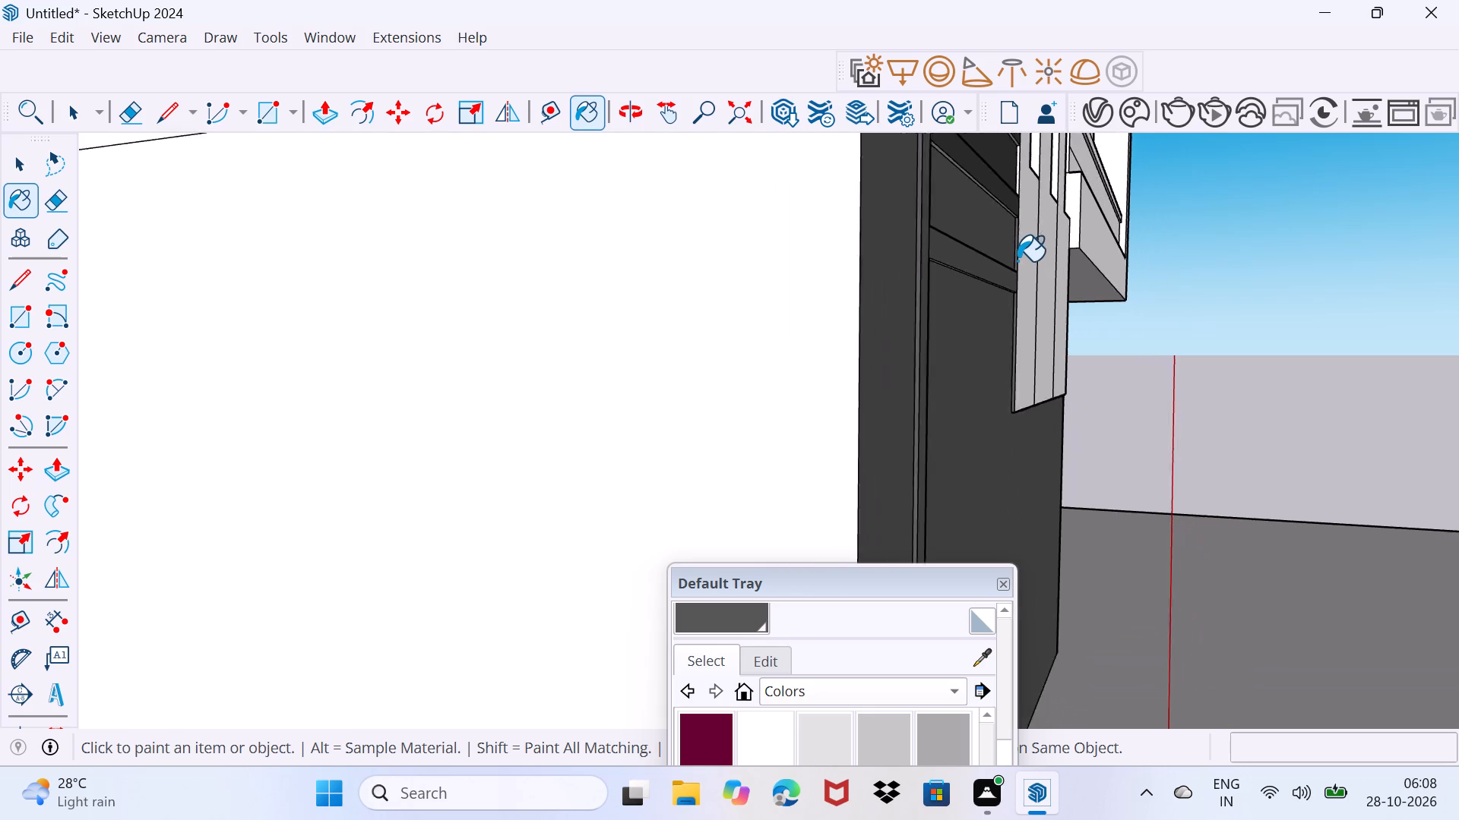
scroll(1018, 261, down, 1)
scroll(938, 354, up, 5)
middle_drag(951, 325, 870, 325)
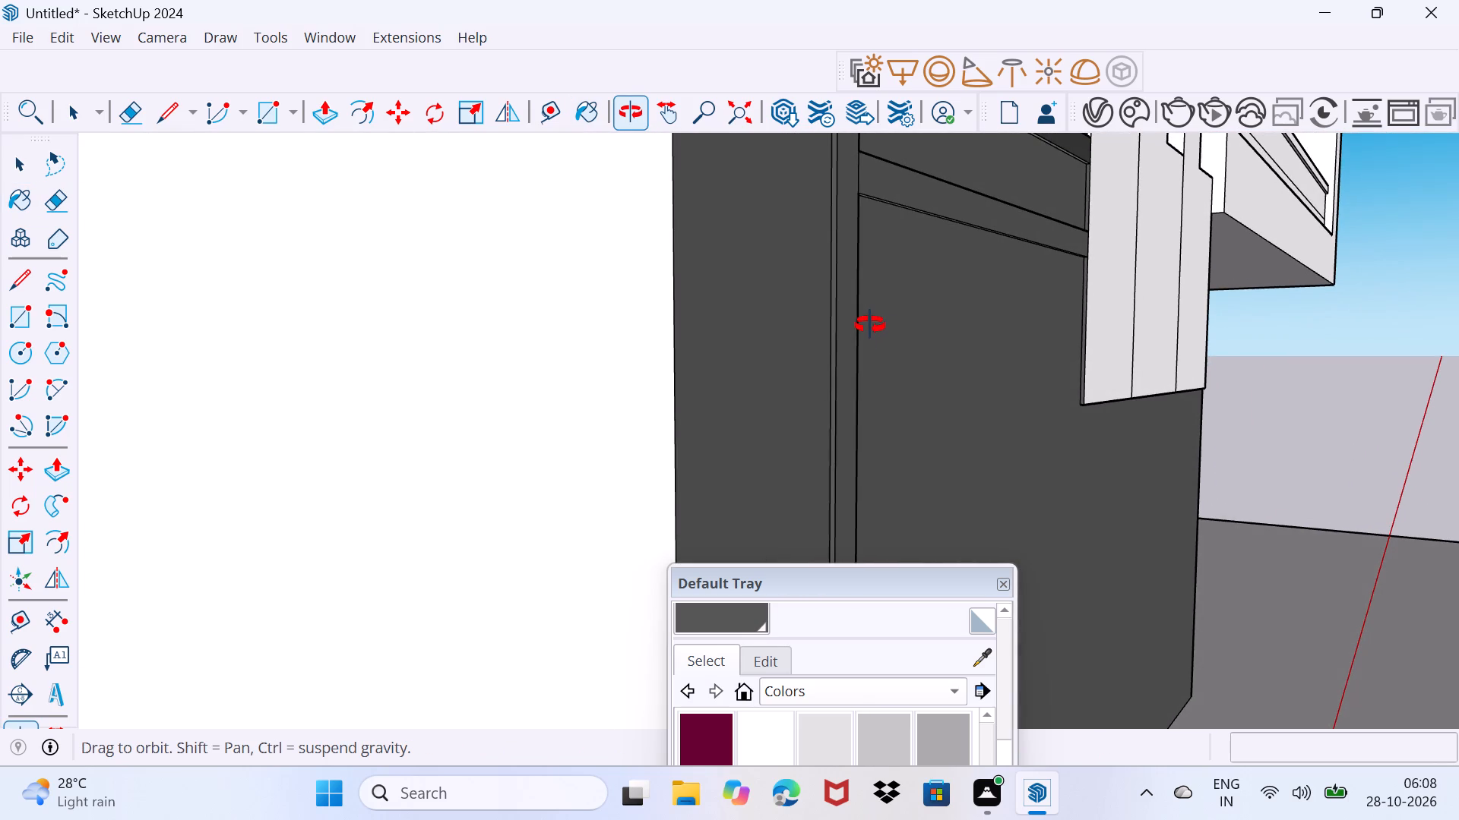
middle_drag(870, 325, 631, 601)
middle_drag(720, 480, 792, 380)
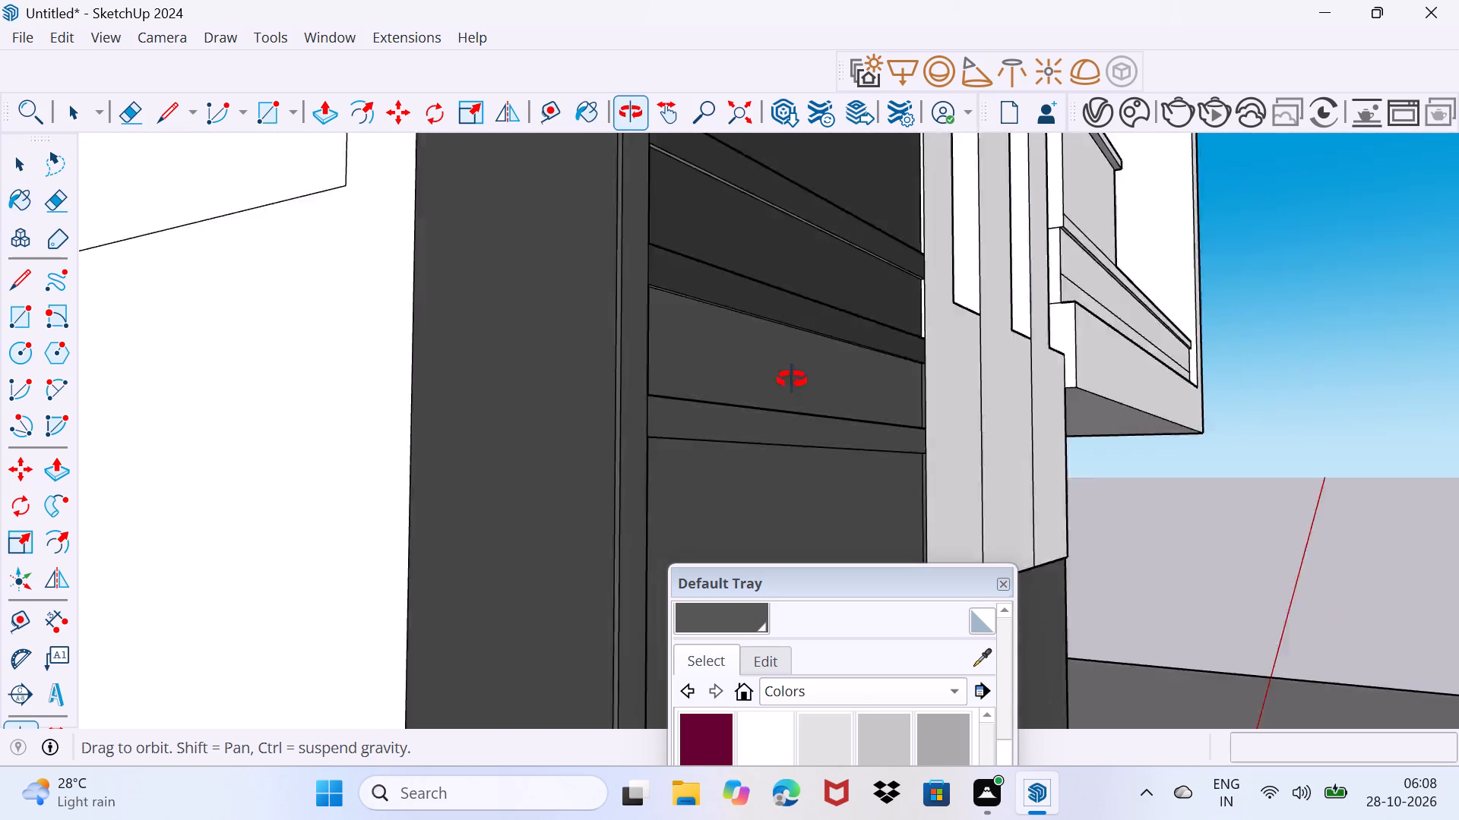
middle_drag(792, 380, 812, 303)
scroll(812, 304, up, 3)
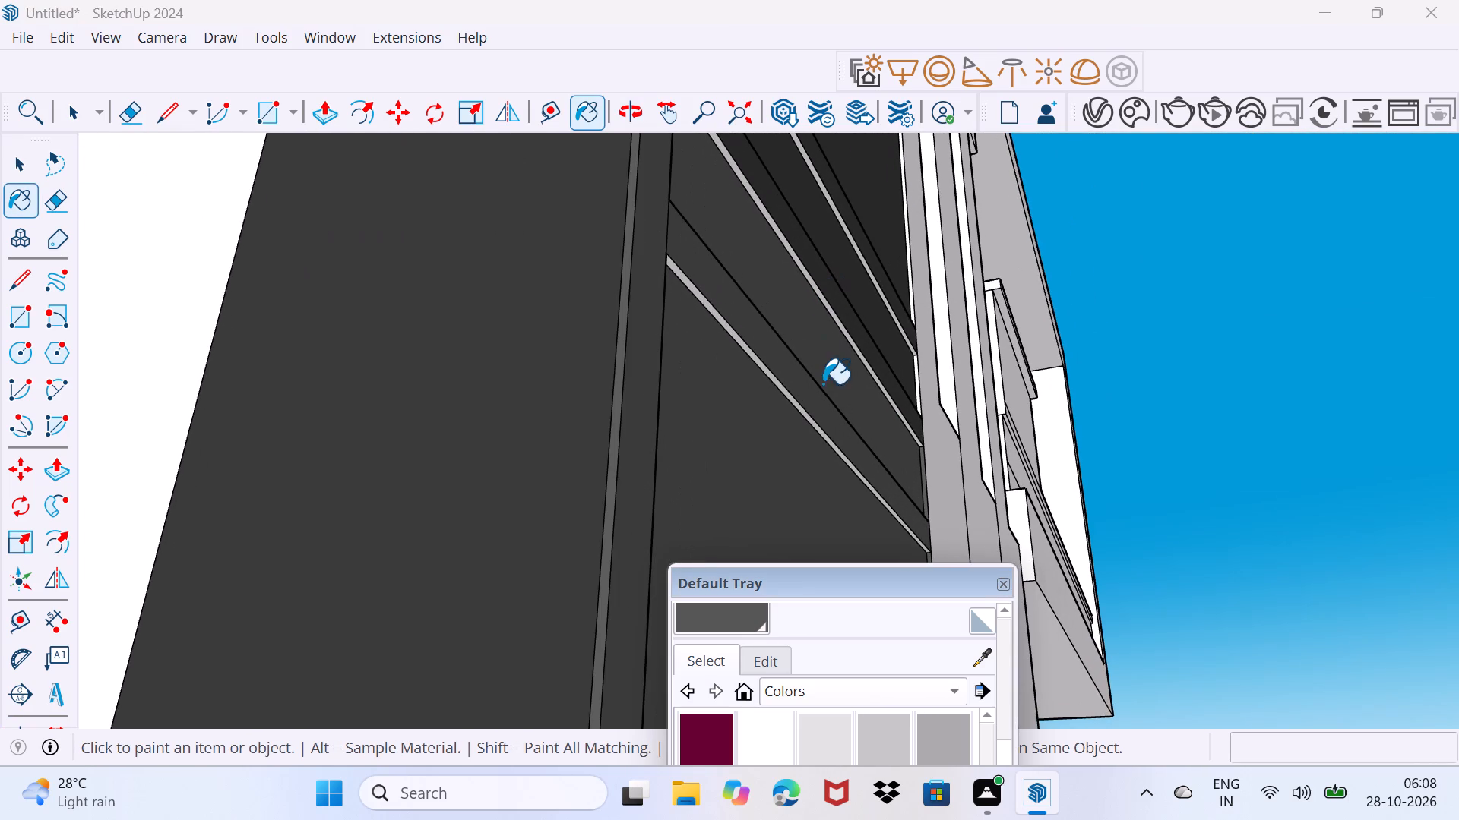
click(809, 422)
scroll(793, 440, up, 3)
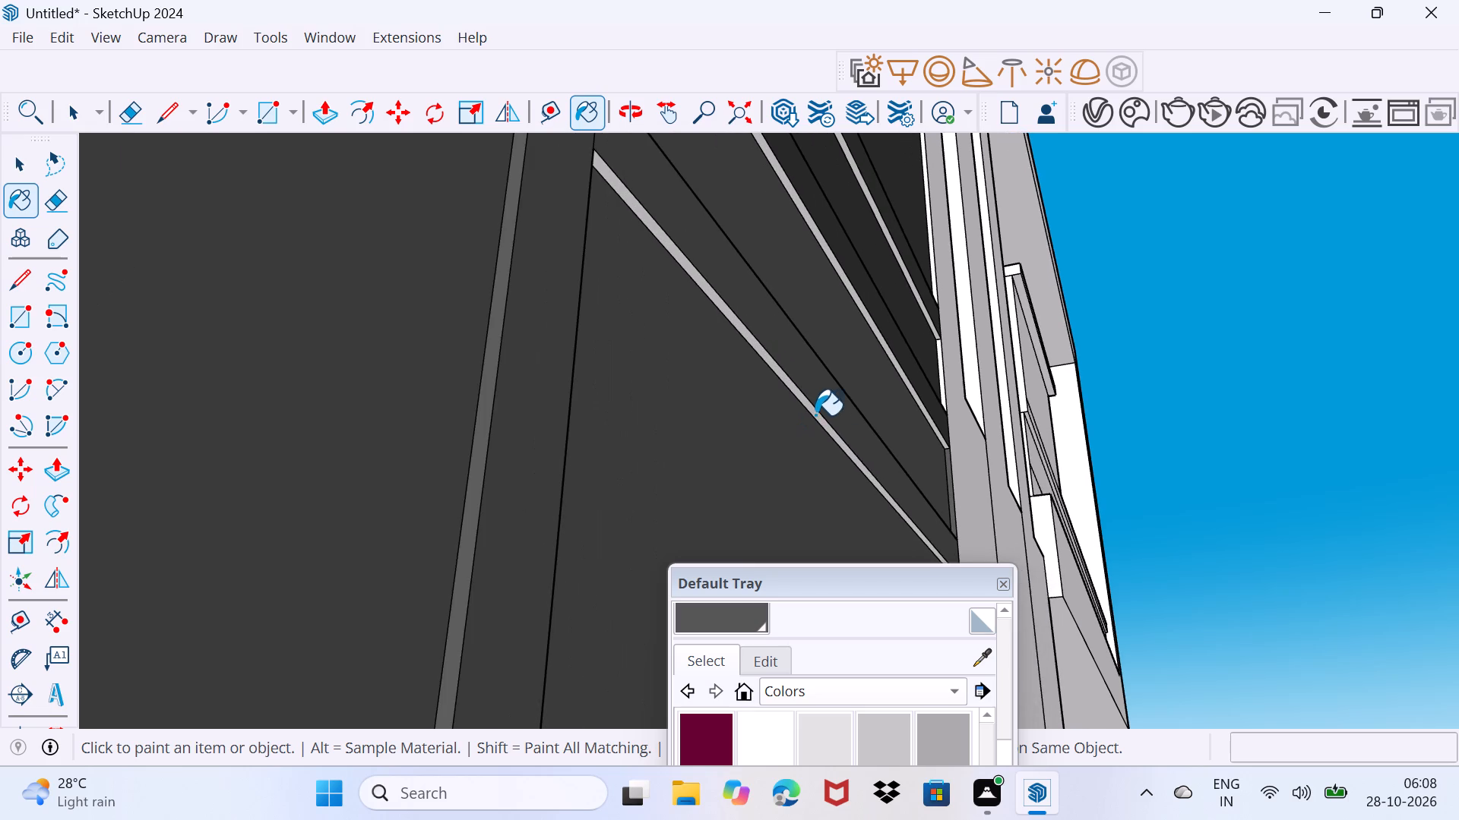
click(815, 417)
click(880, 333)
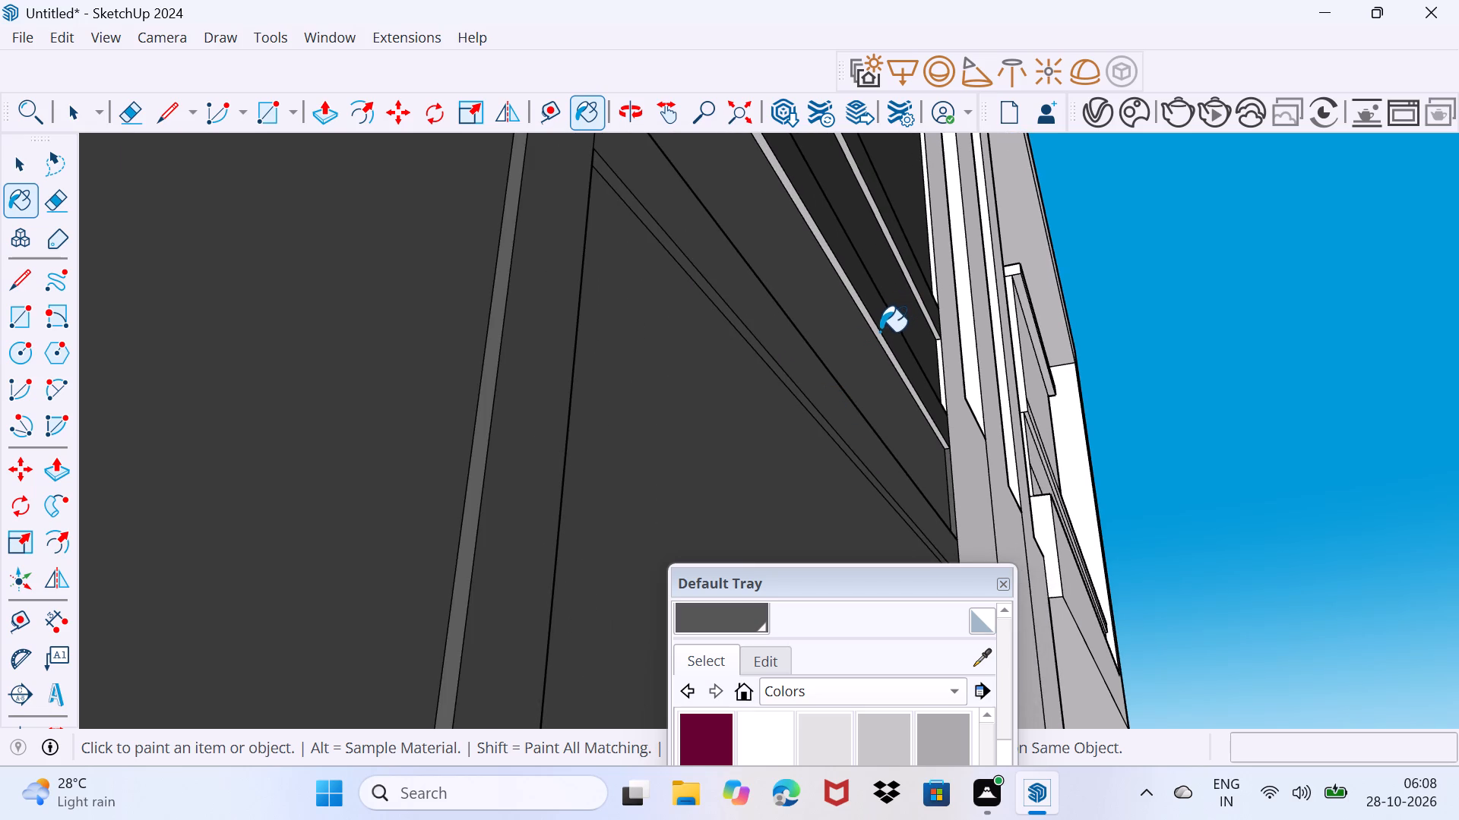
scroll(924, 304, up, 6)
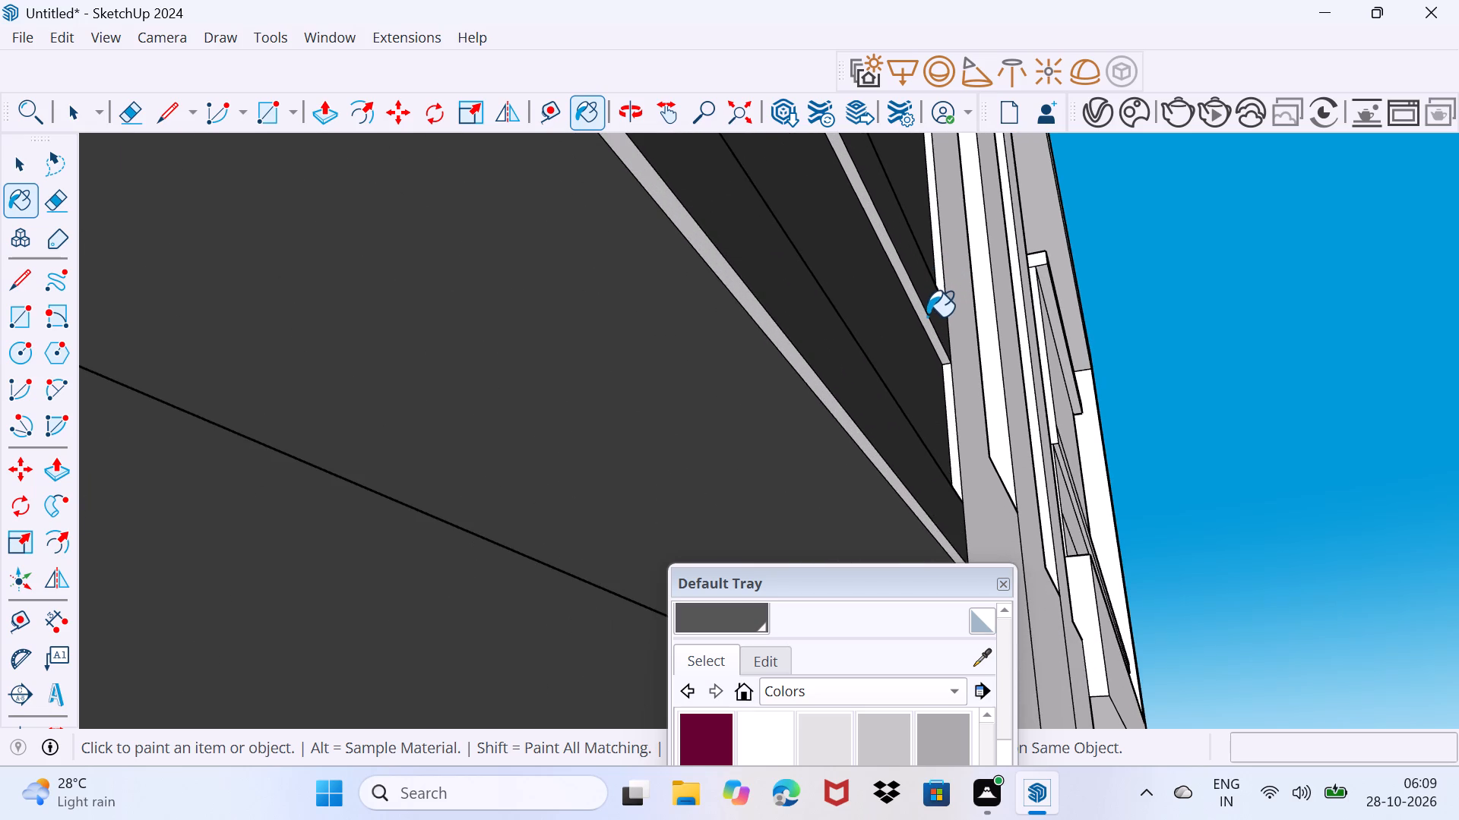
click(926, 317)
click(866, 444)
Paint the remaining upper white reveals between the strips and the vertical slotted panels with the lighter dark grey.
scroll(866, 418, up, 1)
scroll(866, 418, down, 2)
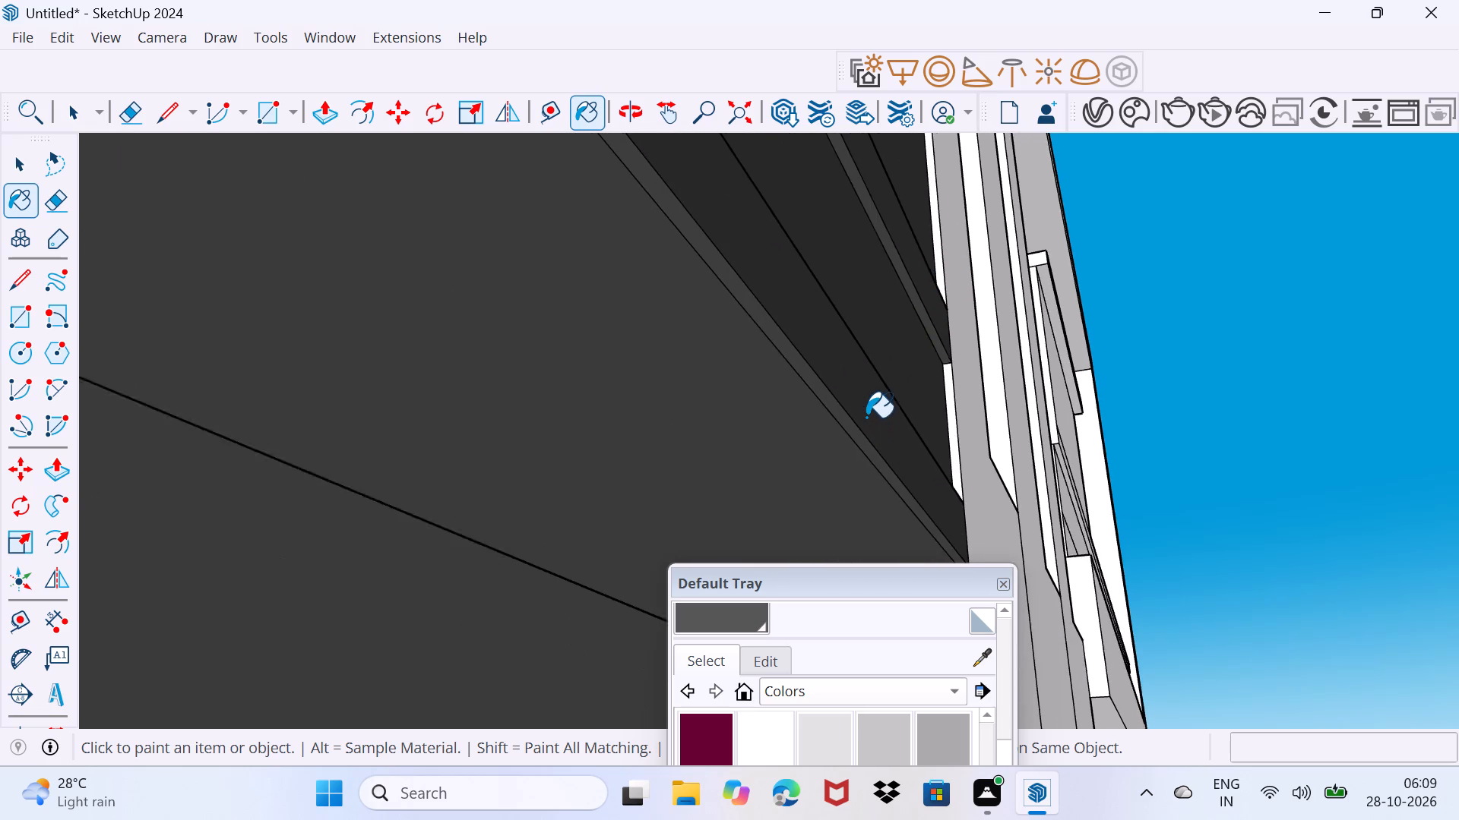
scroll(866, 418, down, 10)
scroll(912, 374, up, 9)
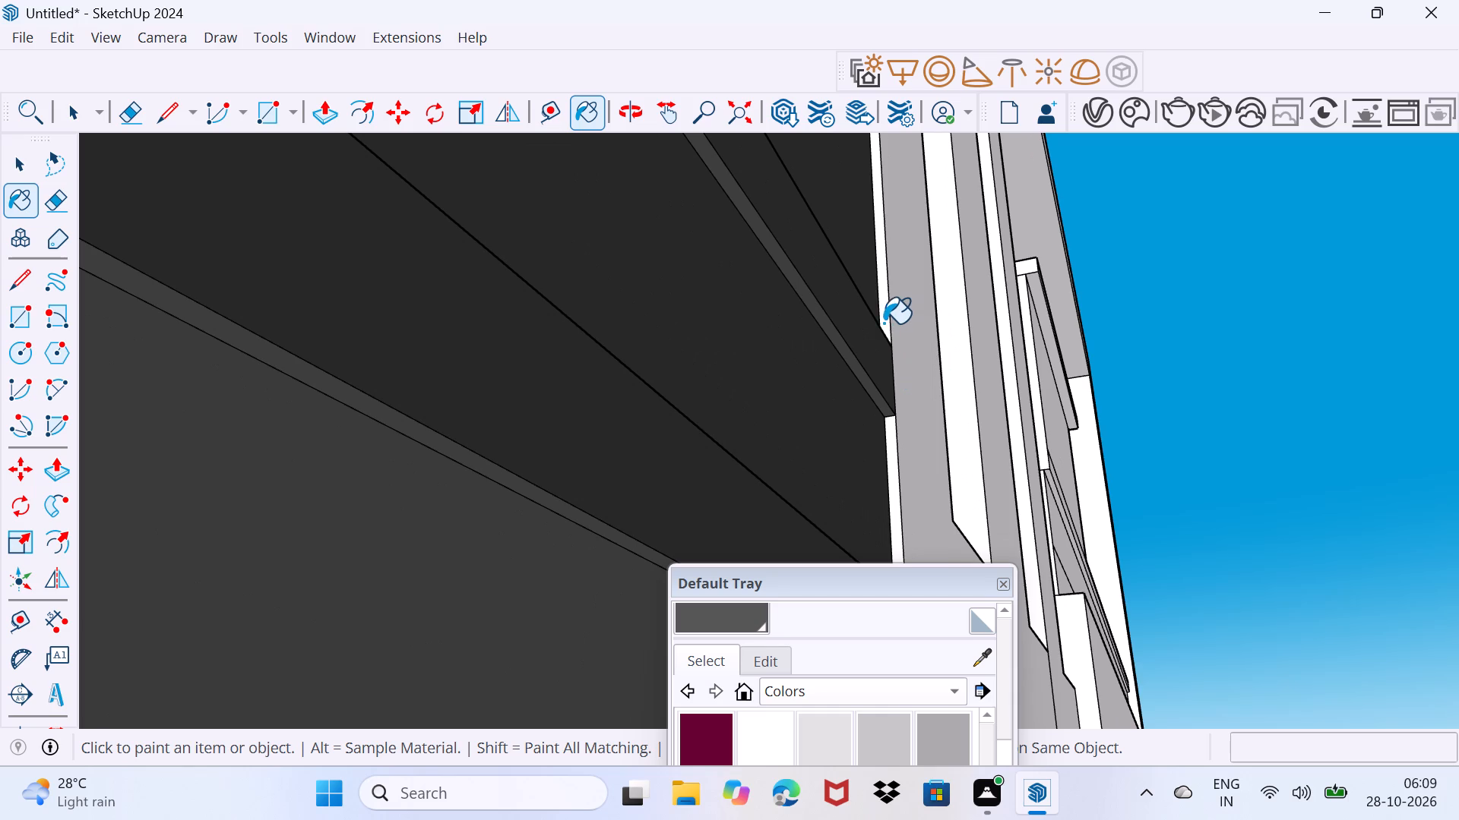
click(884, 323)
click(893, 456)
scroll(885, 434, down, 3)
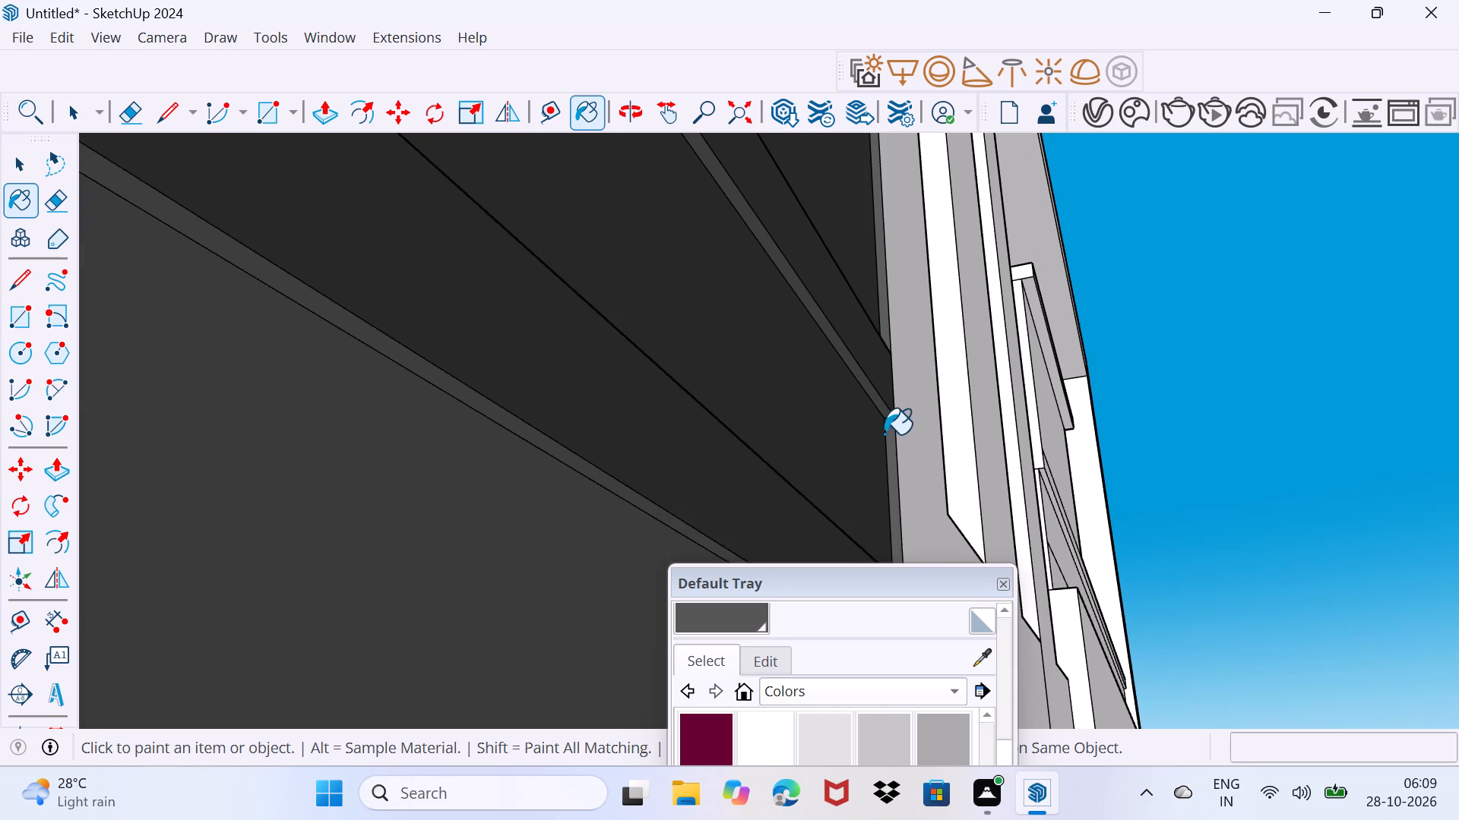
scroll(885, 434, down, 11)
middle_drag(871, 405, 525, 606)
scroll(871, 405, down, 1)
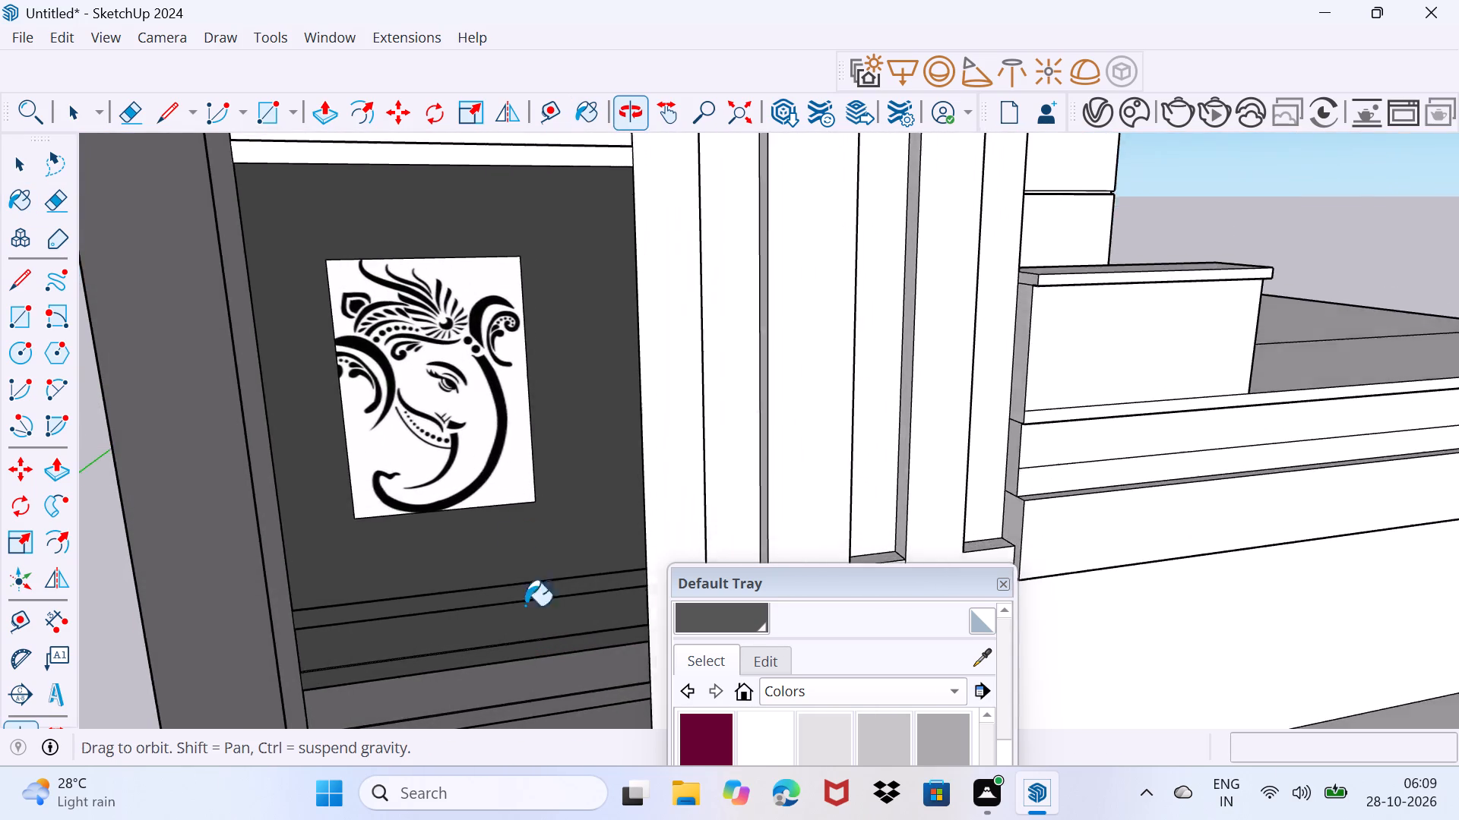
Paint the upper wall section and the two white bands between the horizontal strips above the Ganesha panel with the lighter dark grey.
middle_drag(525, 606, 533, 637)
scroll(516, 459, down, 10)
click(477, 232)
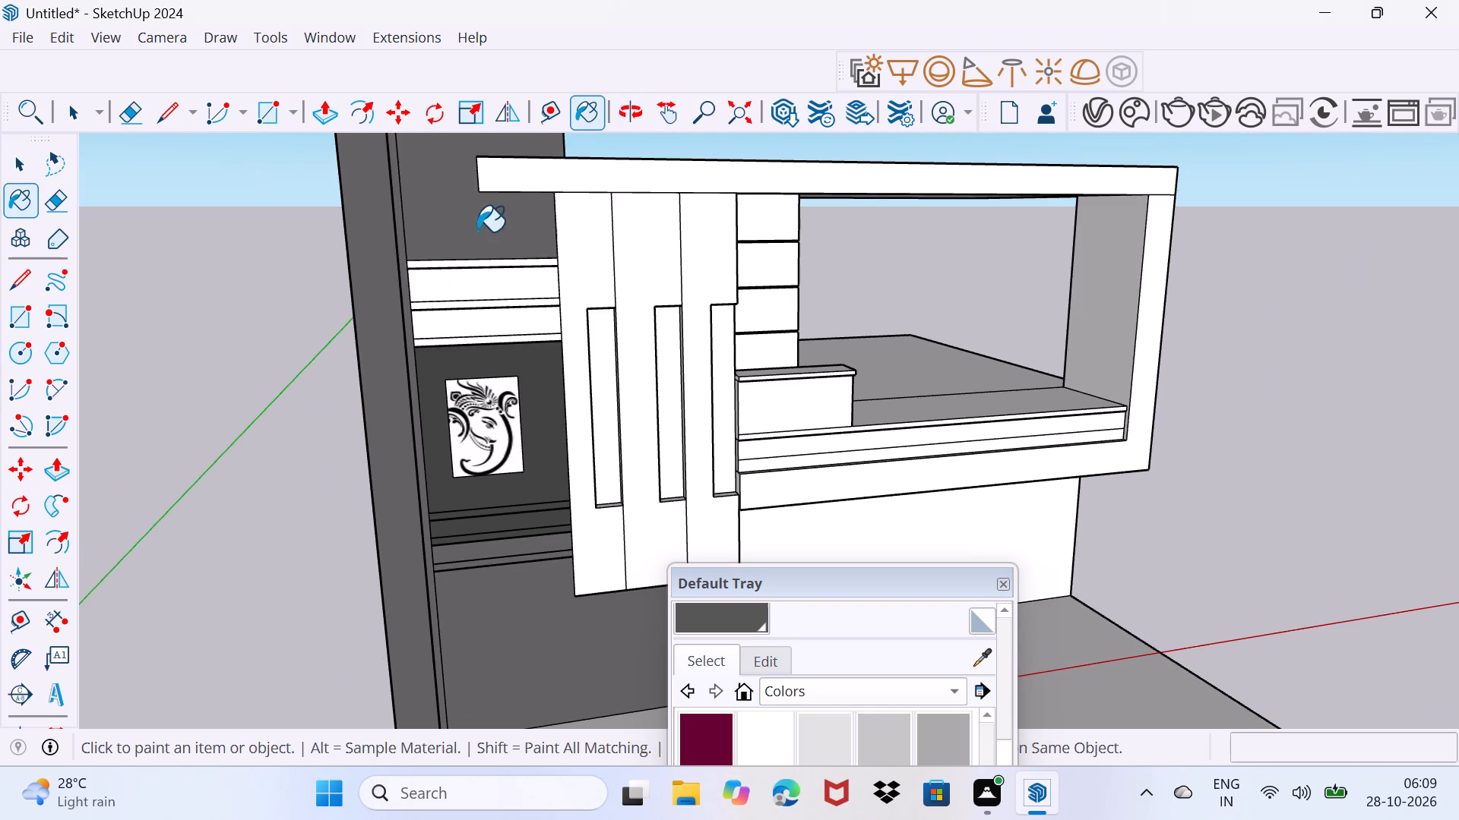
click(496, 292)
click(511, 268)
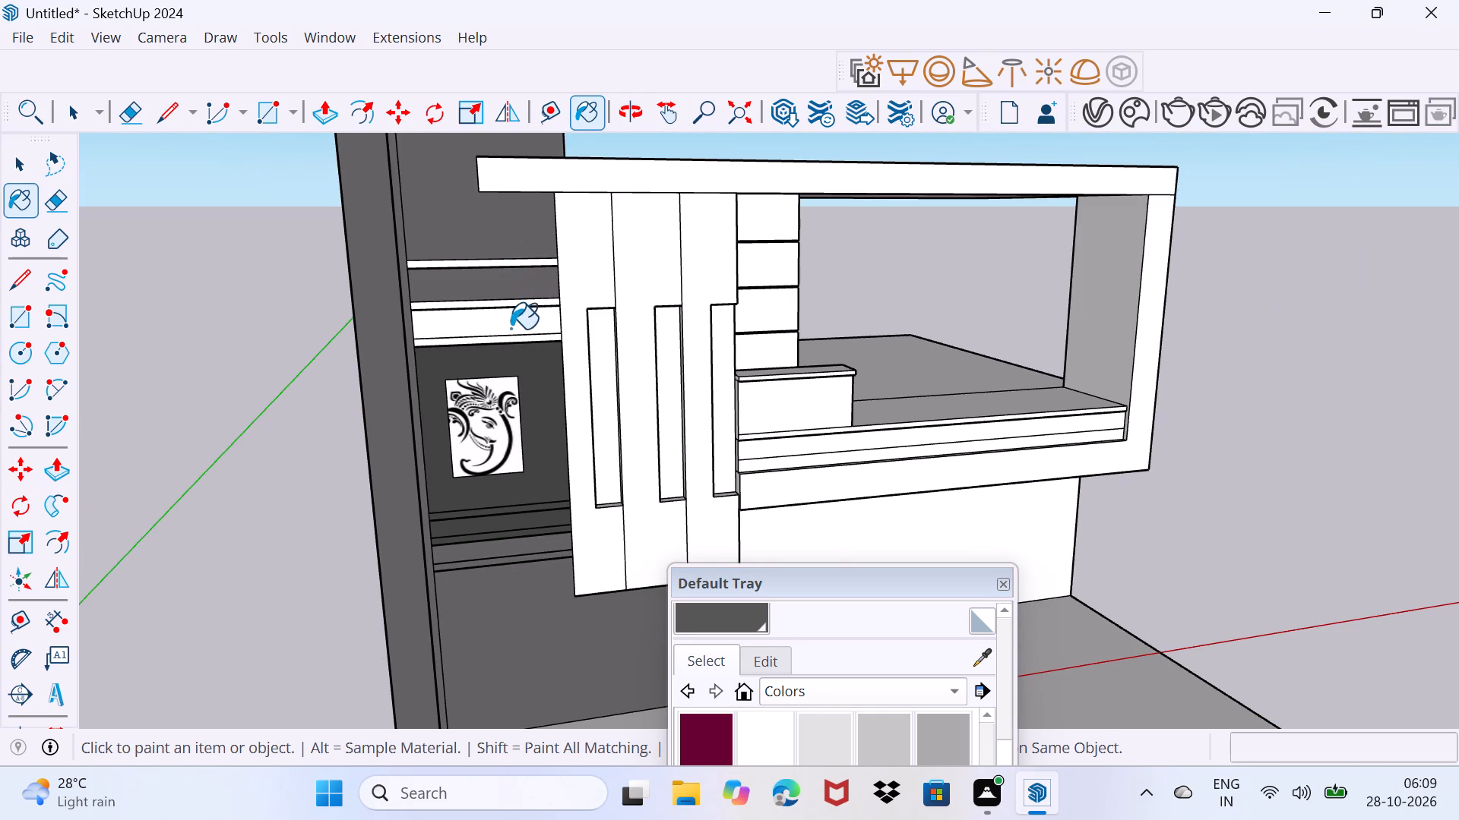
scroll(511, 329, up, 4)
click(525, 337)
click(535, 318)
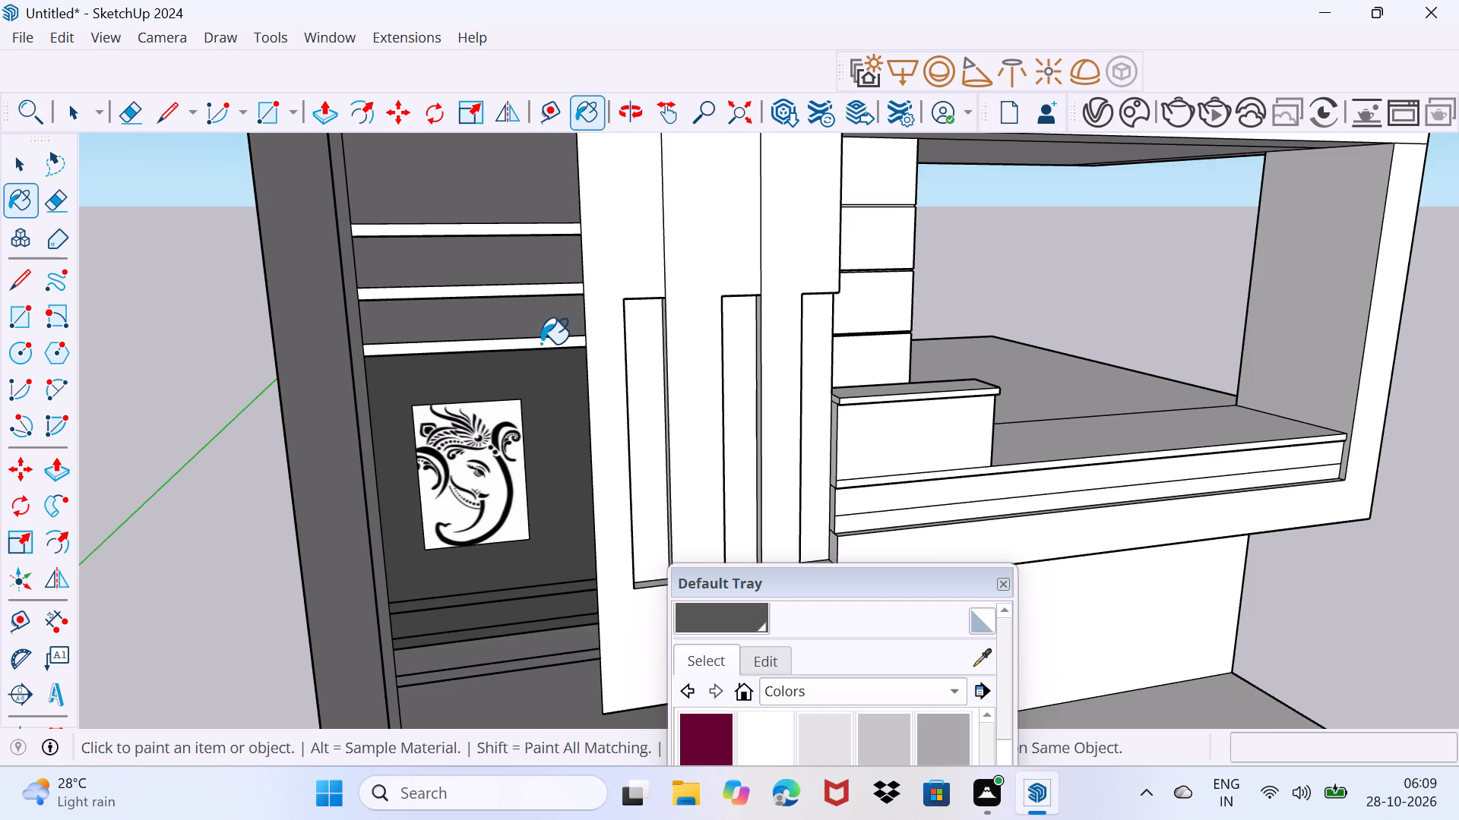
Paint the front faces of the three horizontal strips above the Ganesha panel with the lighter dark grey.
click(541, 344)
click(542, 289)
click(536, 232)
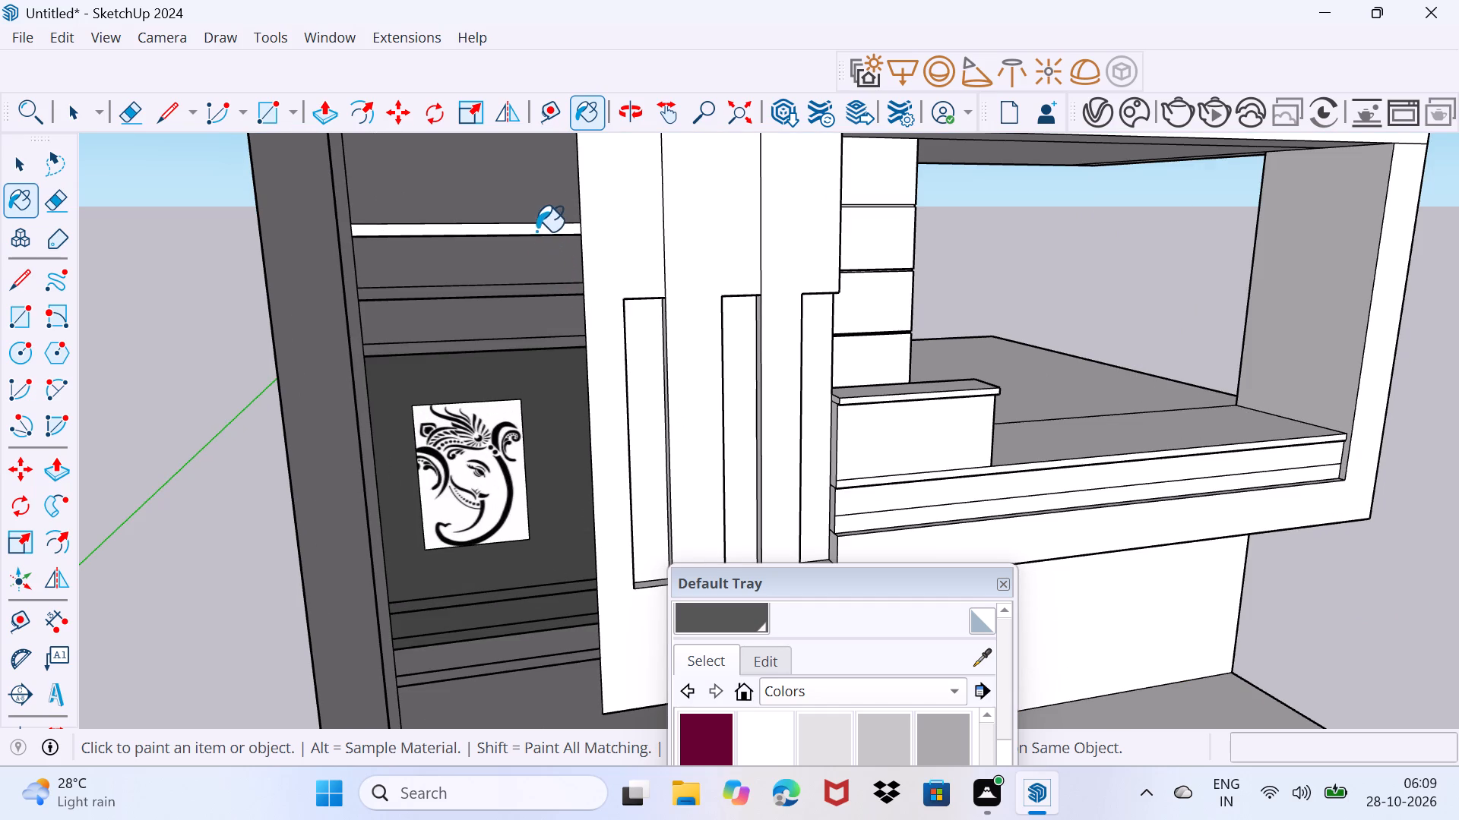
Paint the thin white top edges of the middle and lower strips above the Ganesha panel with the lighter dark grey.
scroll(473, 283, up, 9)
middle_drag(477, 297, 511, 475)
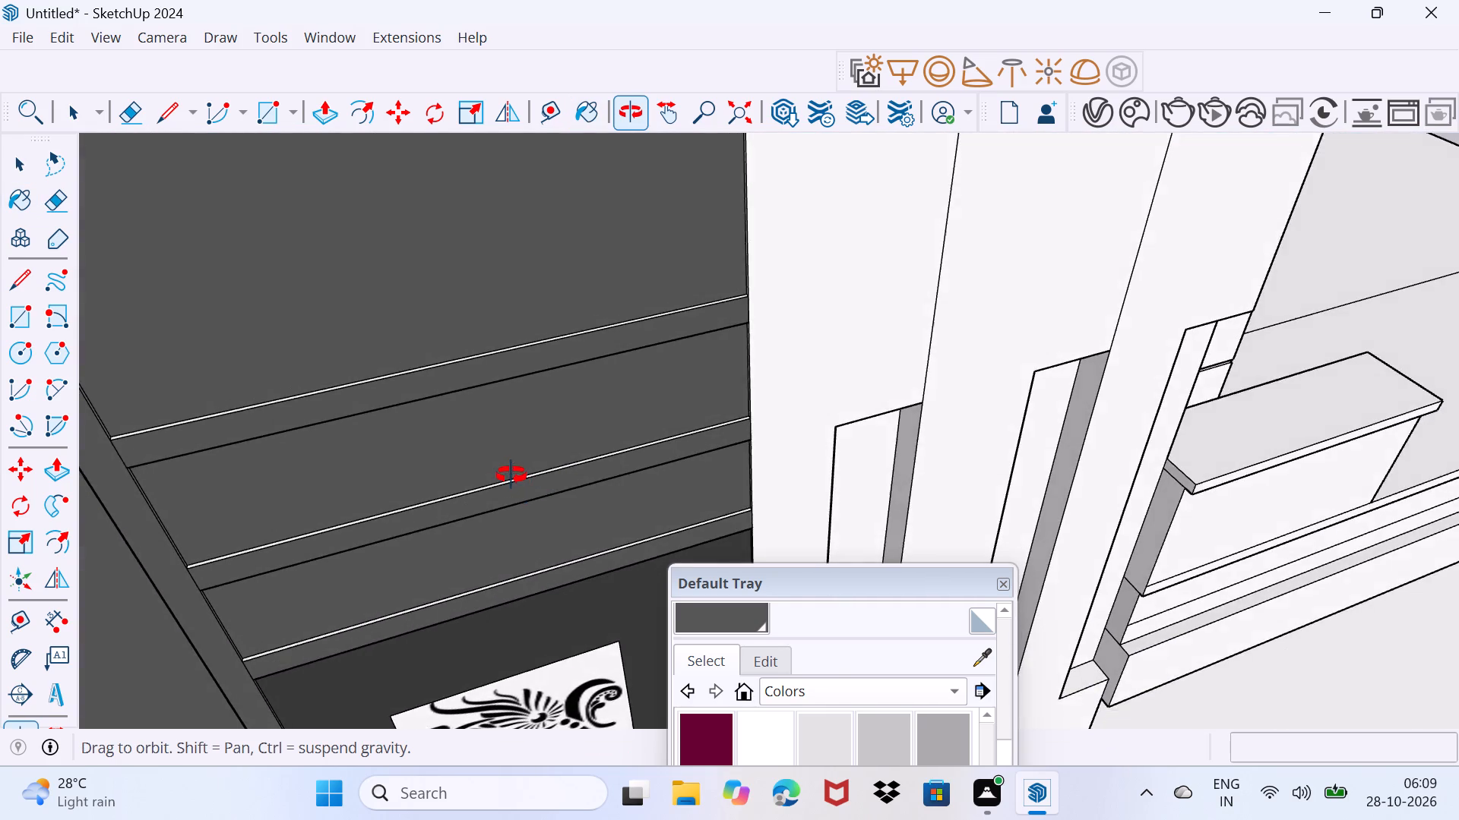
middle_drag(511, 475, 512, 477)
scroll(517, 474, up, 3)
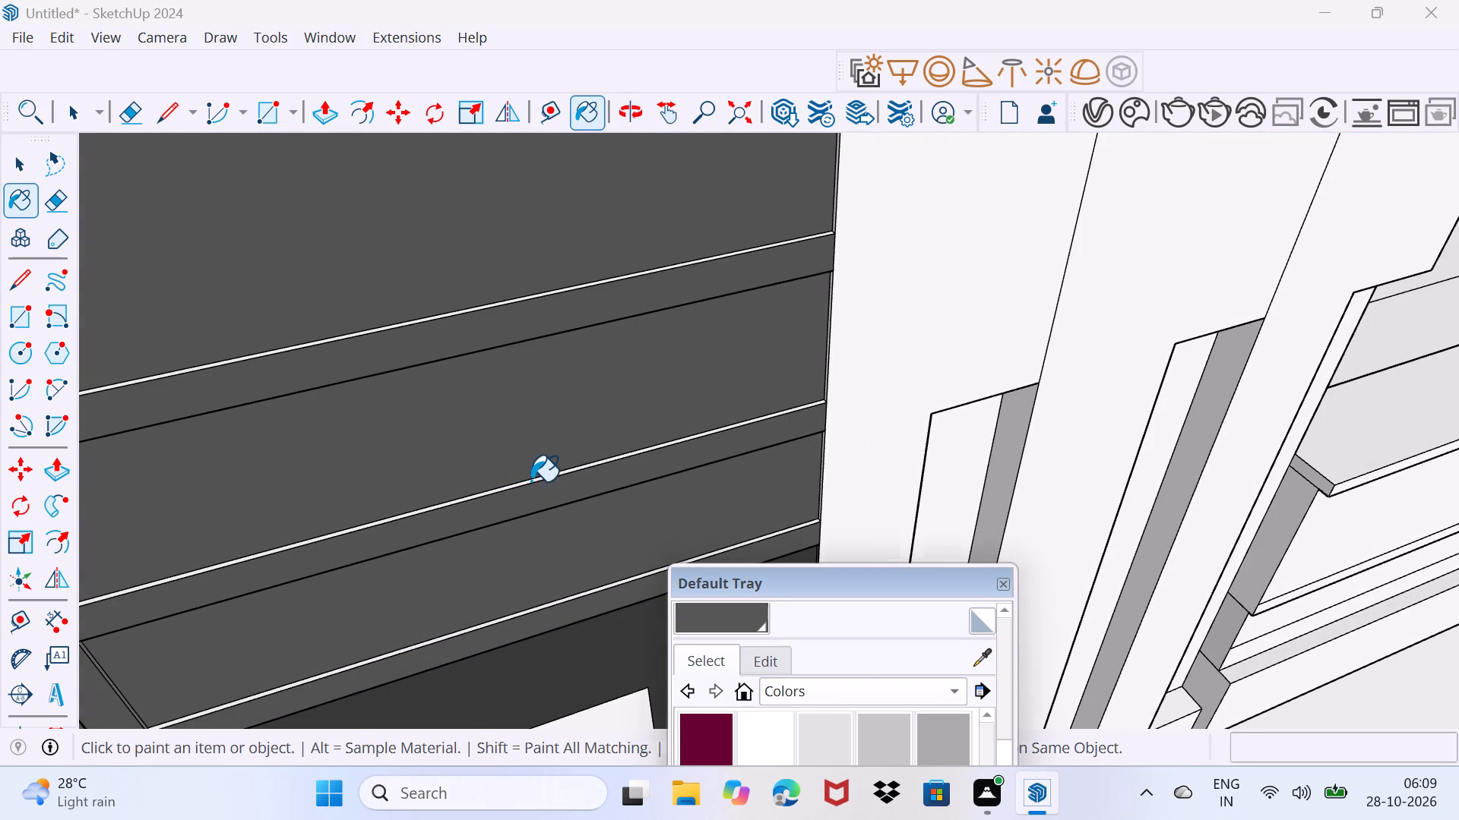
click(531, 481)
scroll(499, 310, up, 3)
click(502, 298)
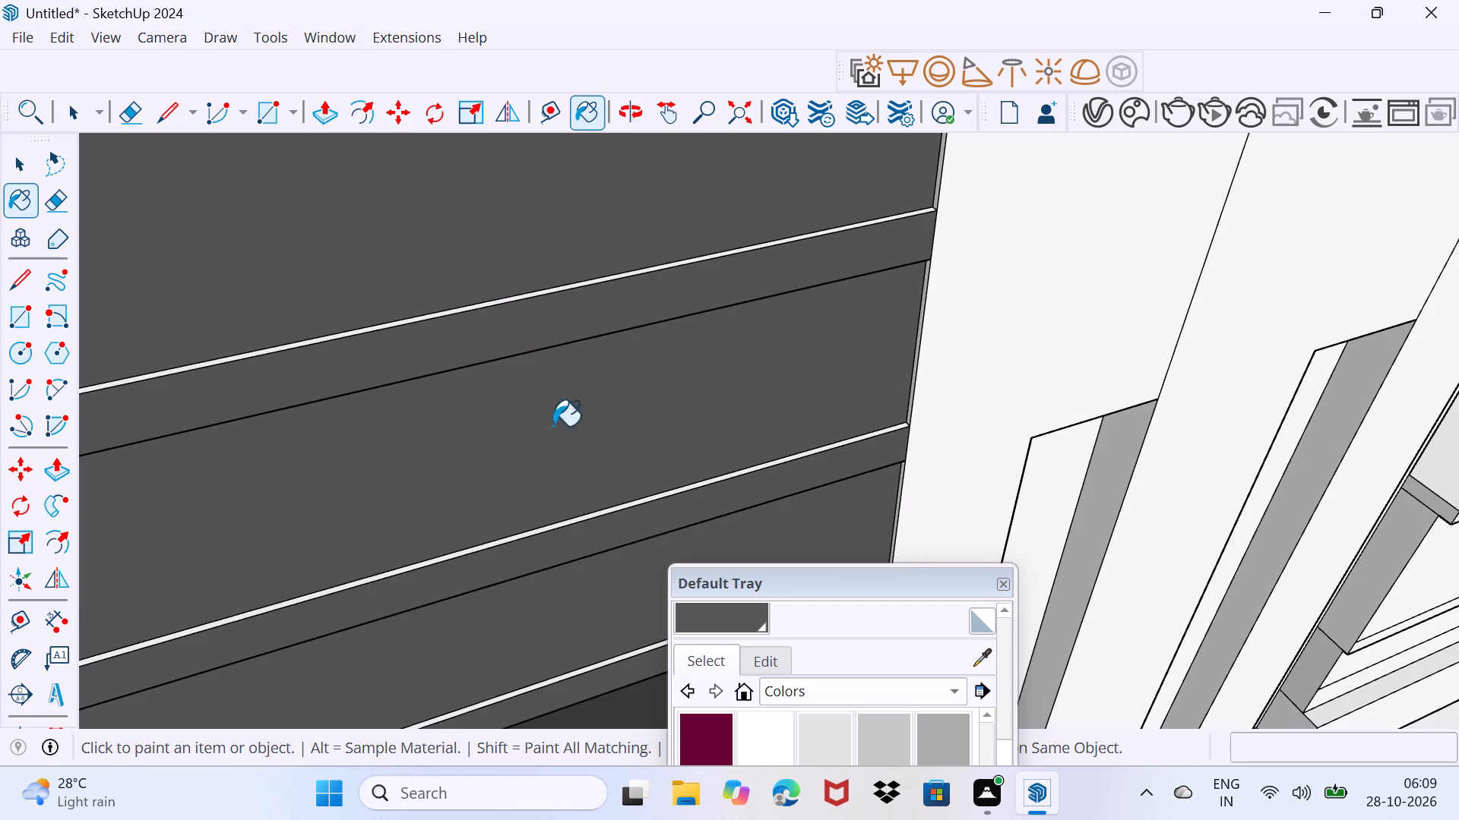
scroll(552, 509, up, 4)
click(565, 528)
scroll(568, 504, down, 4)
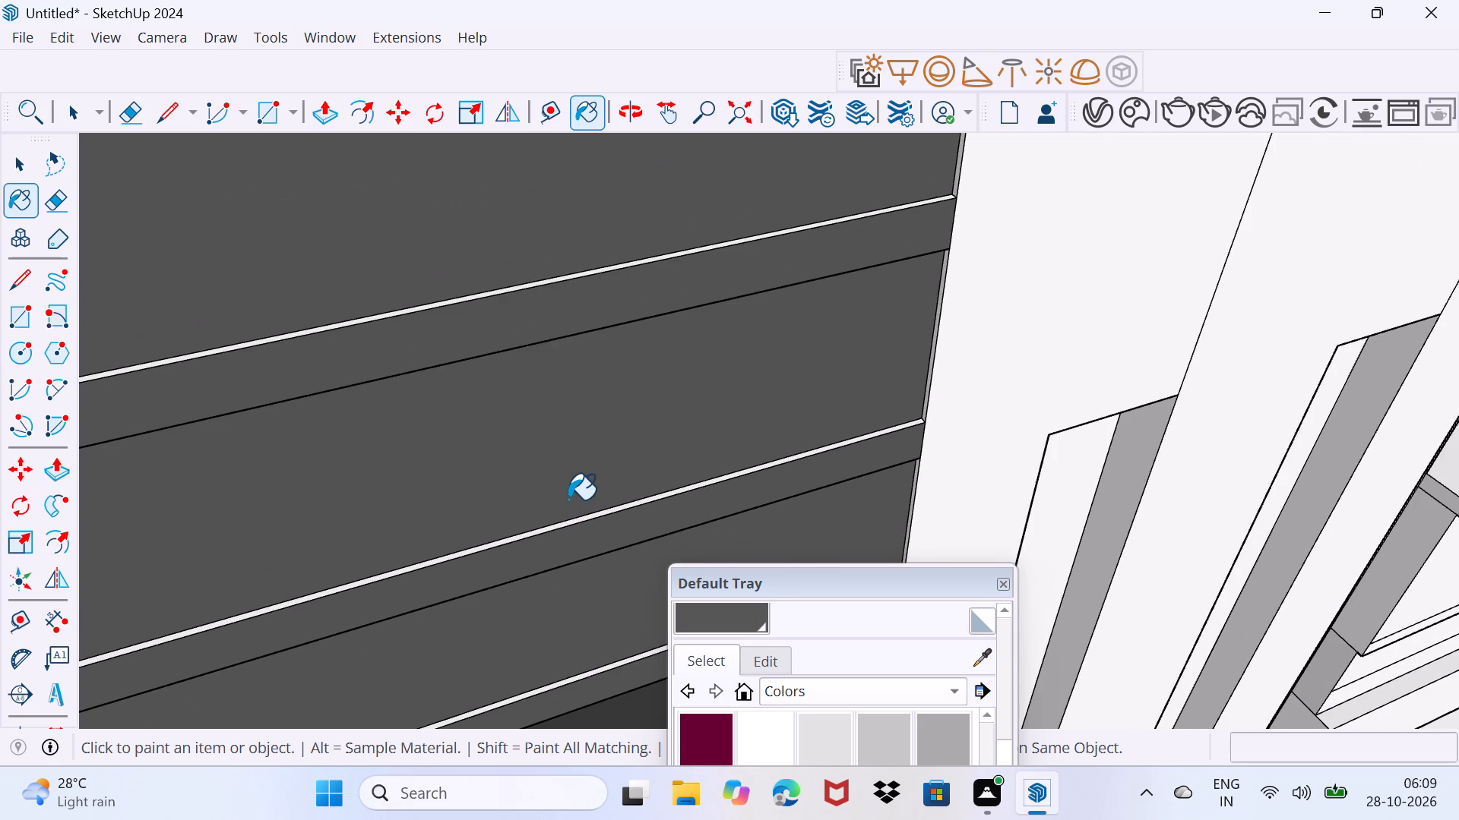
click(517, 285)
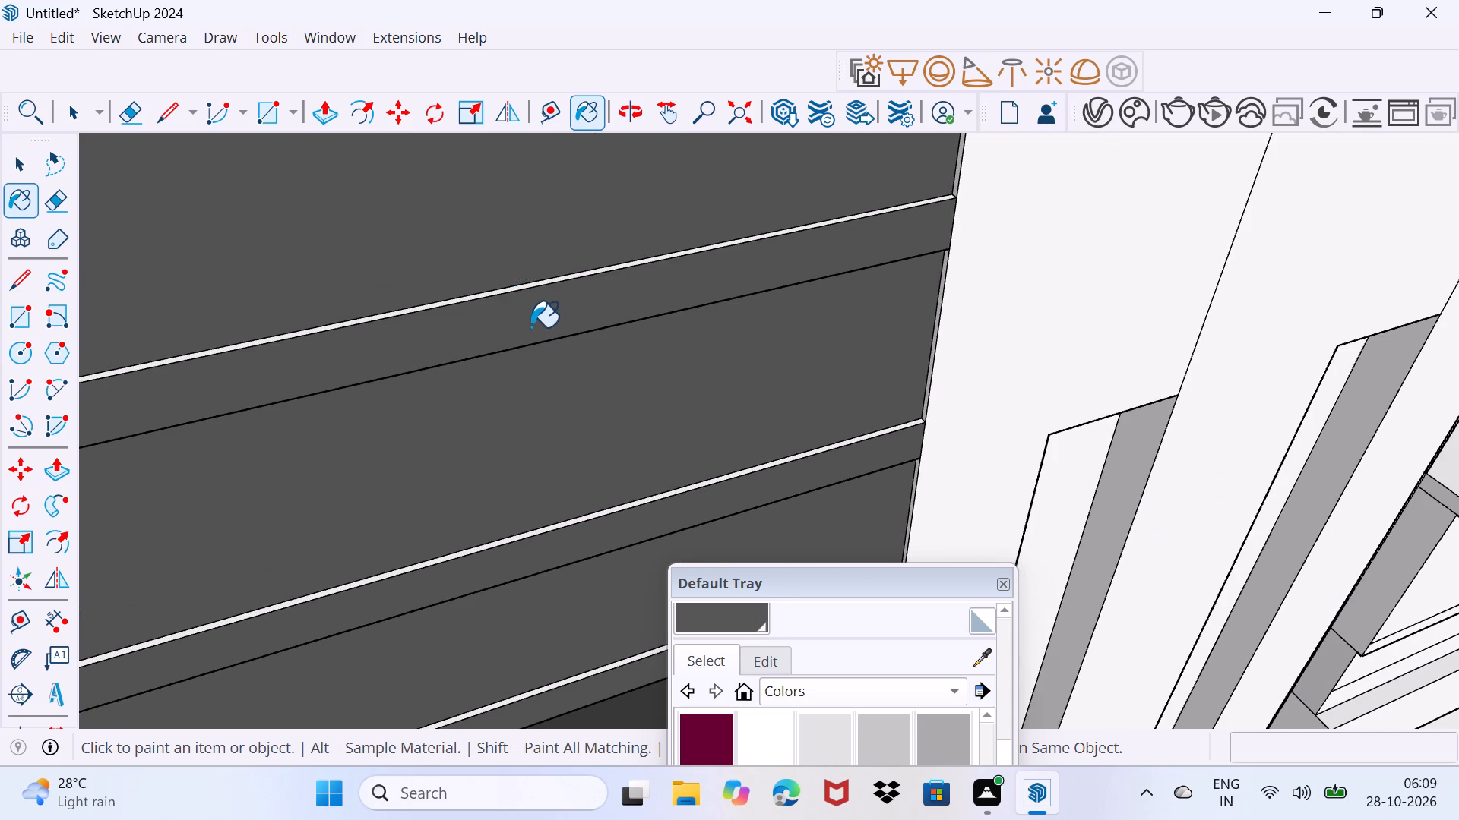
scroll(527, 331, up, 4)
middle_drag(517, 274, 517, 311)
click(529, 319)
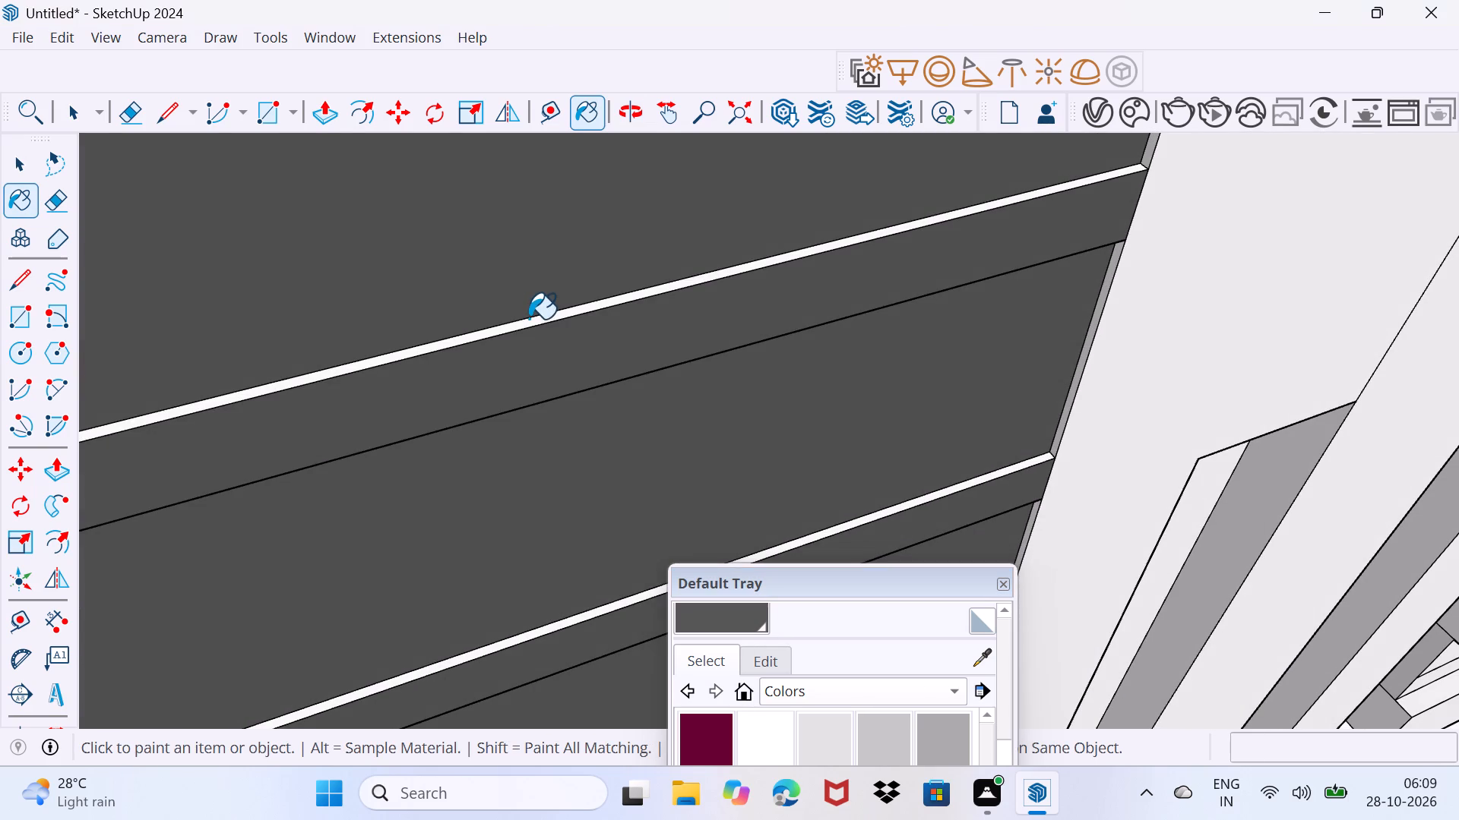
drag(718, 588, 709, 765)
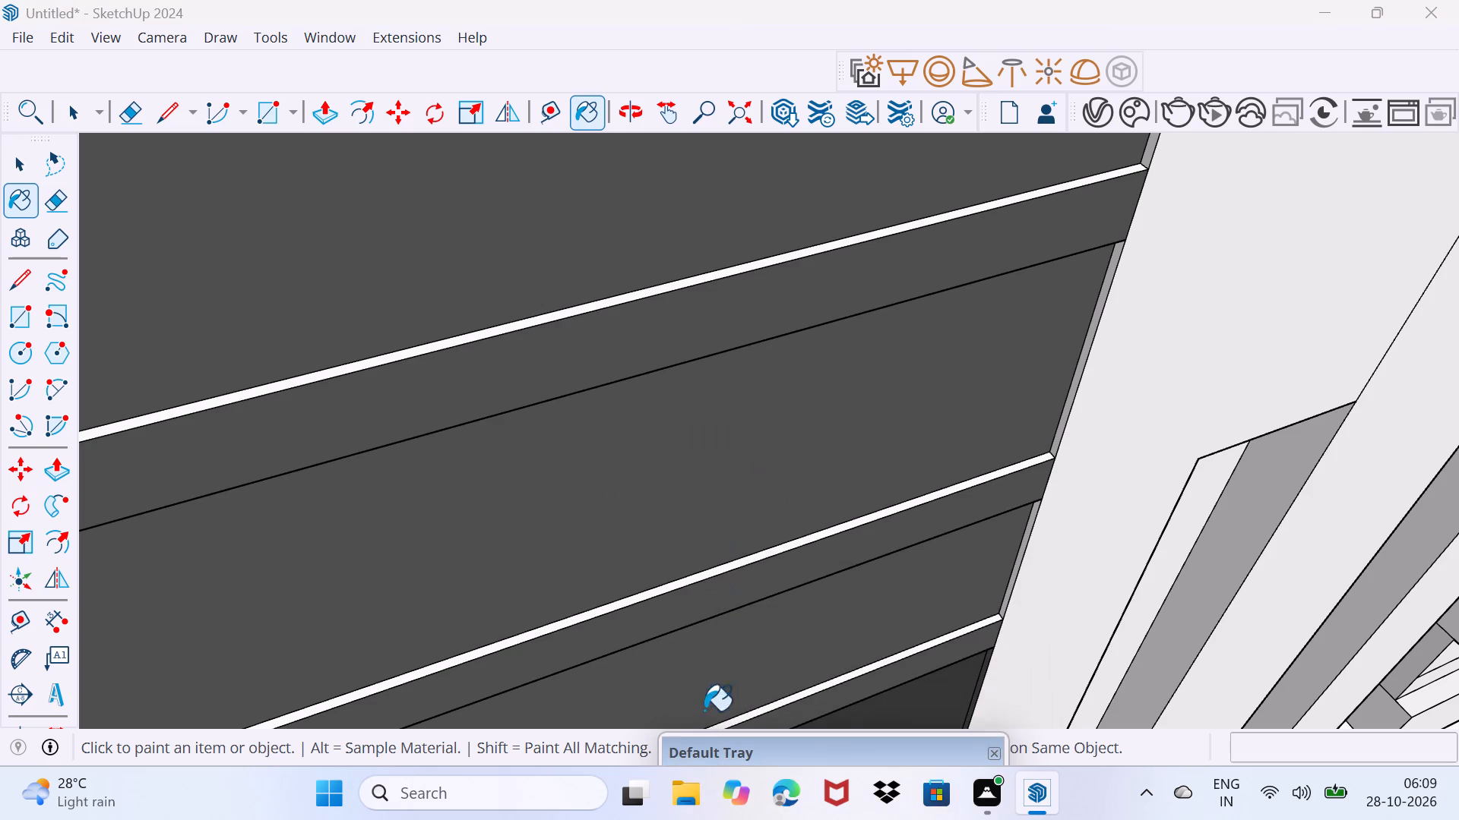
scroll(762, 581, up, 3)
click(793, 537)
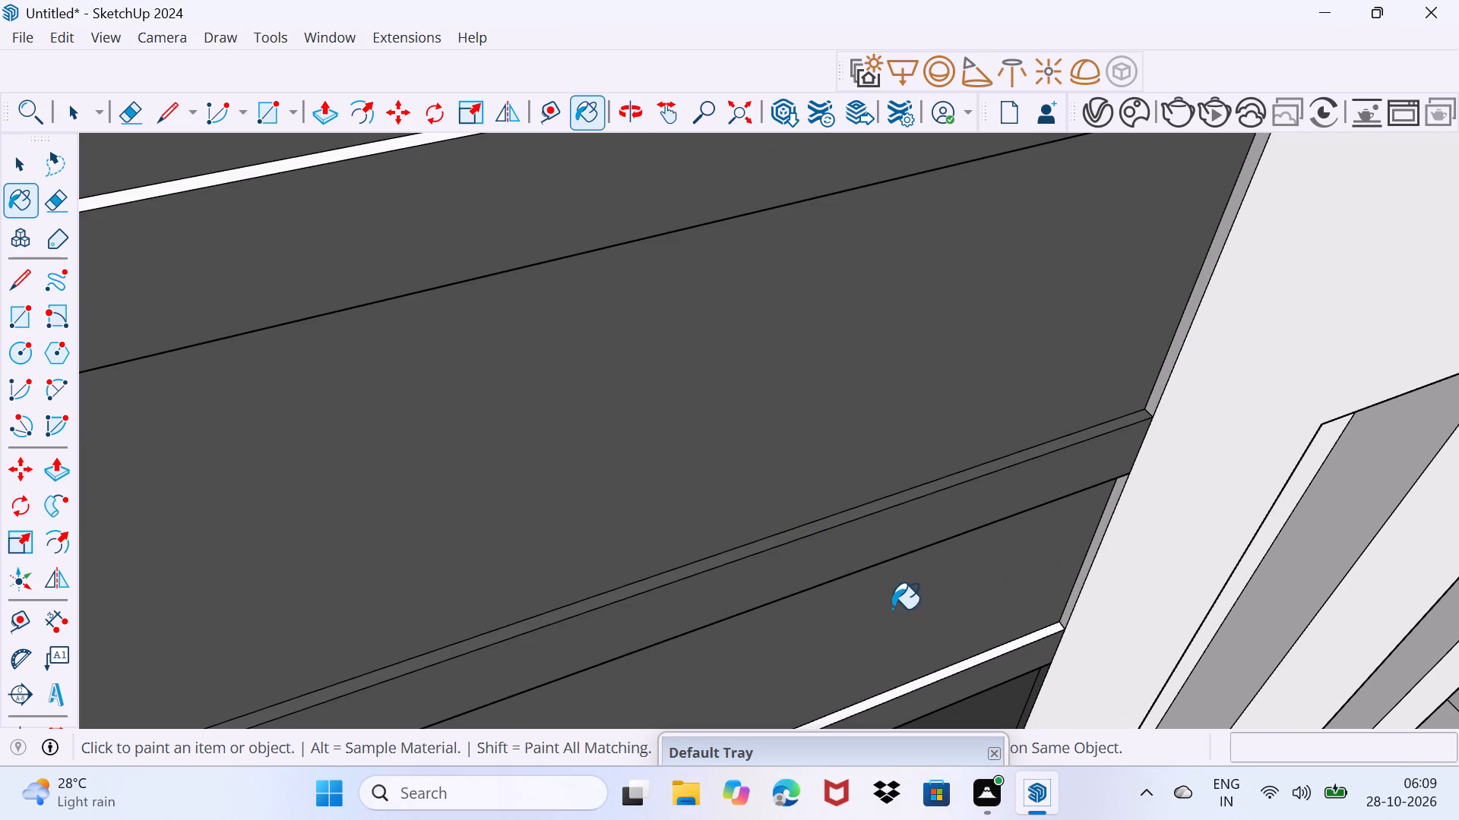
click(993, 651)
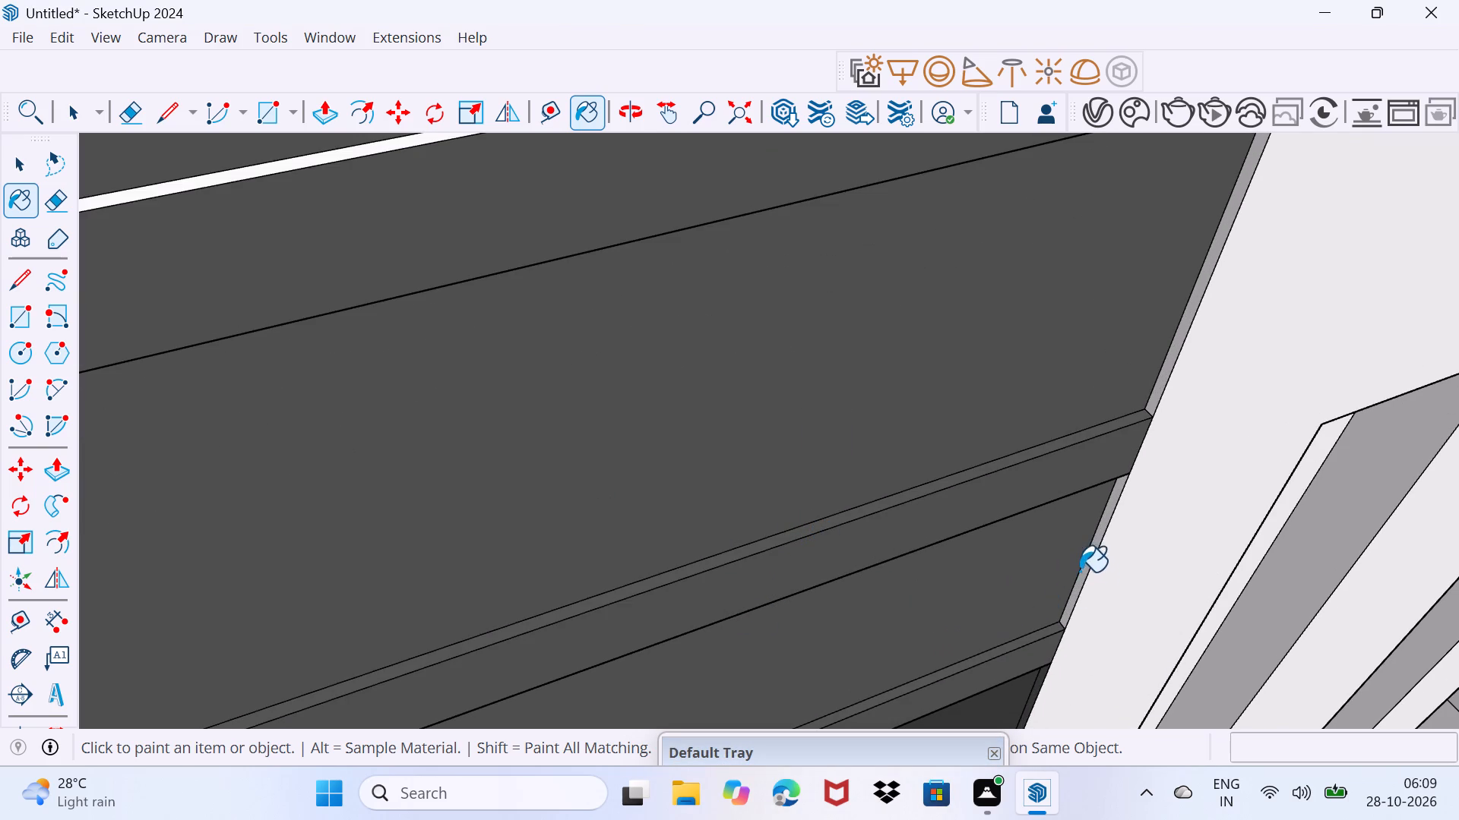
Paint the two narrow vertical reveals between the upper strips, beside the slotted panels, with the lighter dark grey.
click(1082, 572)
click(1166, 366)
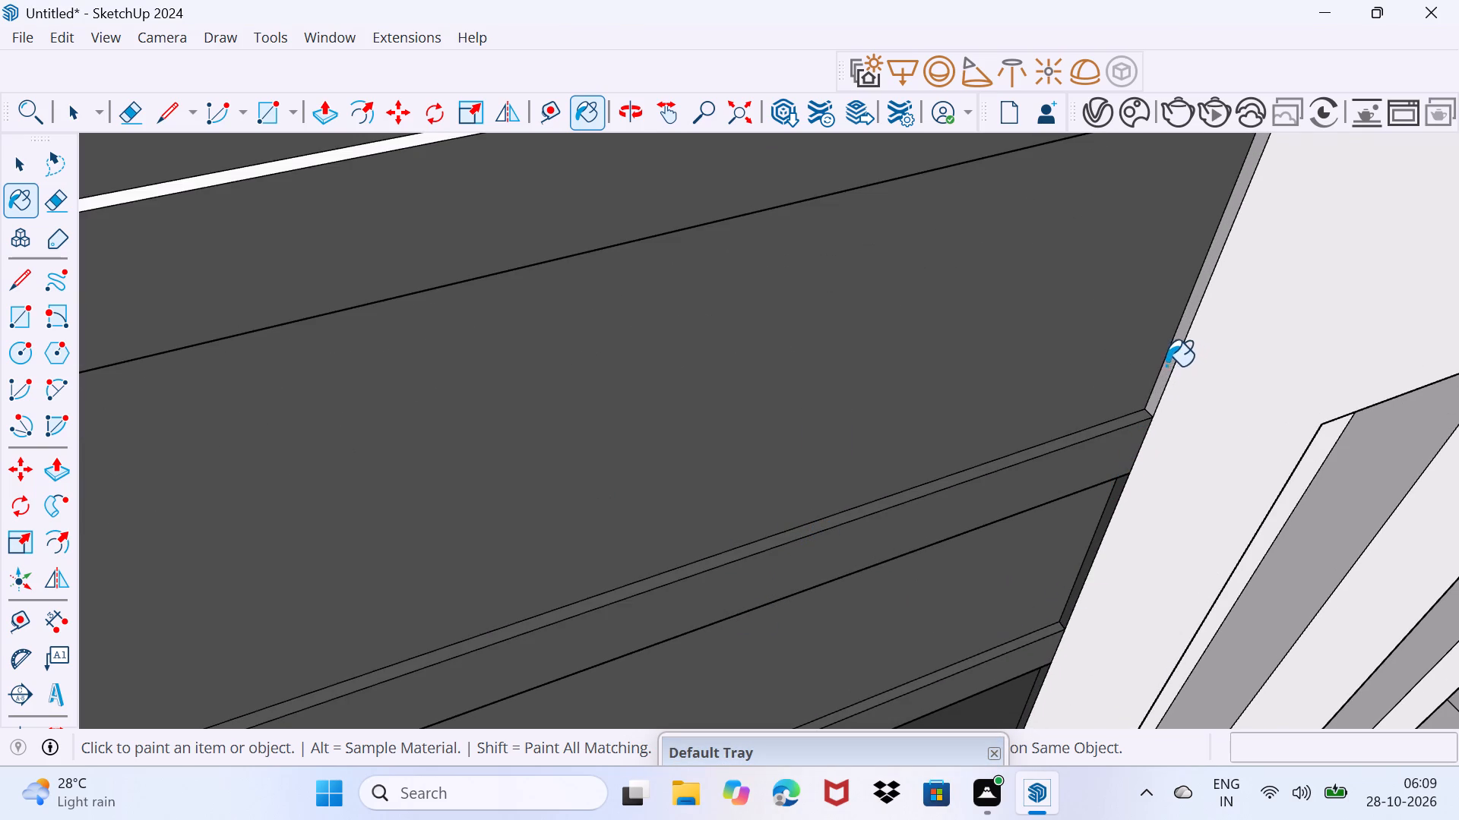
Paint the thin white top edge of the uppermost strip above the Ganesha panel with the lighter dark grey.
scroll(826, 412, down, 3)
middle_drag(698, 384, 700, 489)
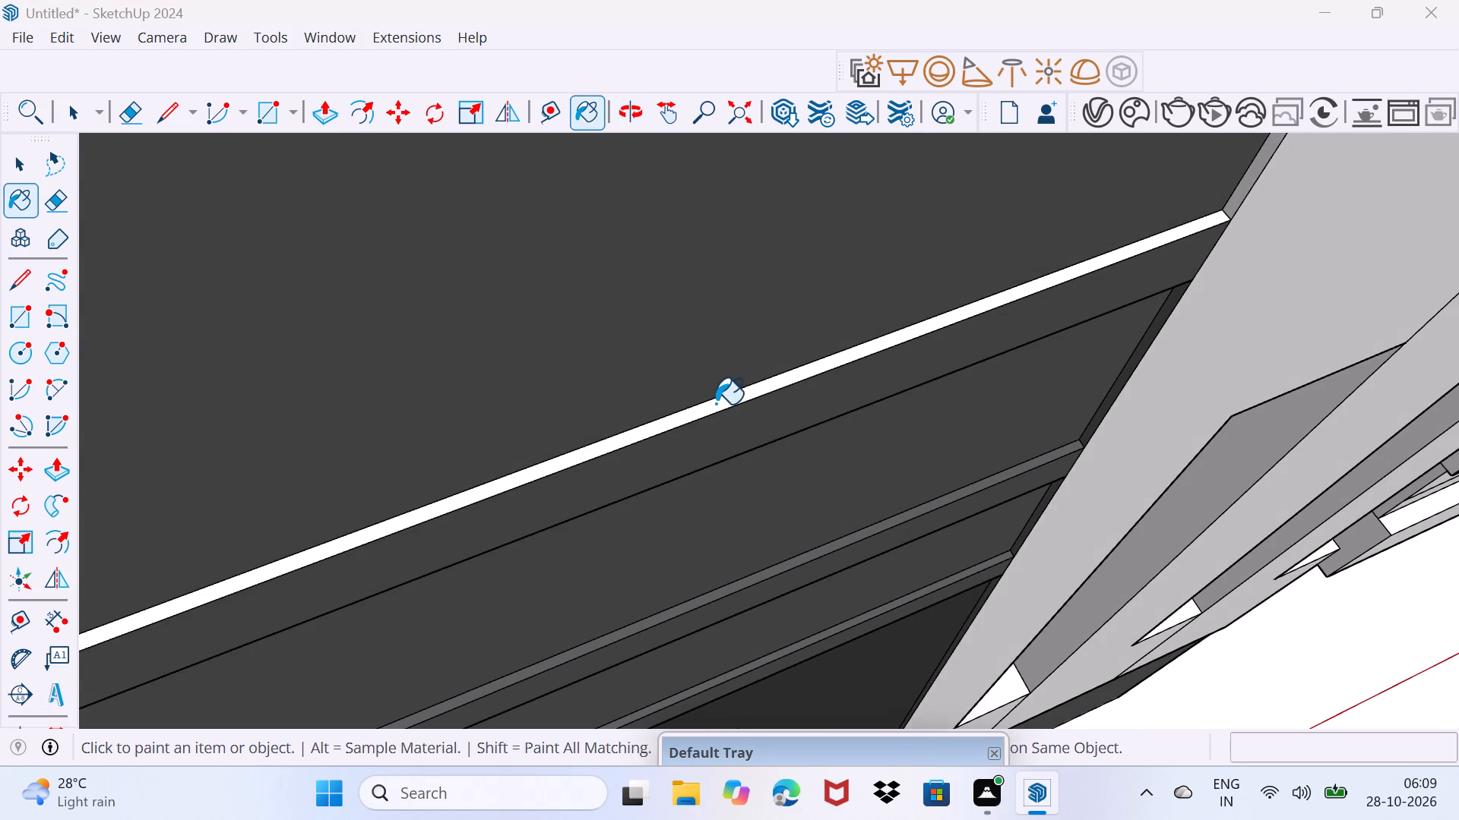
click(716, 404)
Paint the narrow top face of the roof beam projecting across the dark wall with the lighter dark grey.
scroll(700, 410, down, 20)
scroll(700, 410, down, 2)
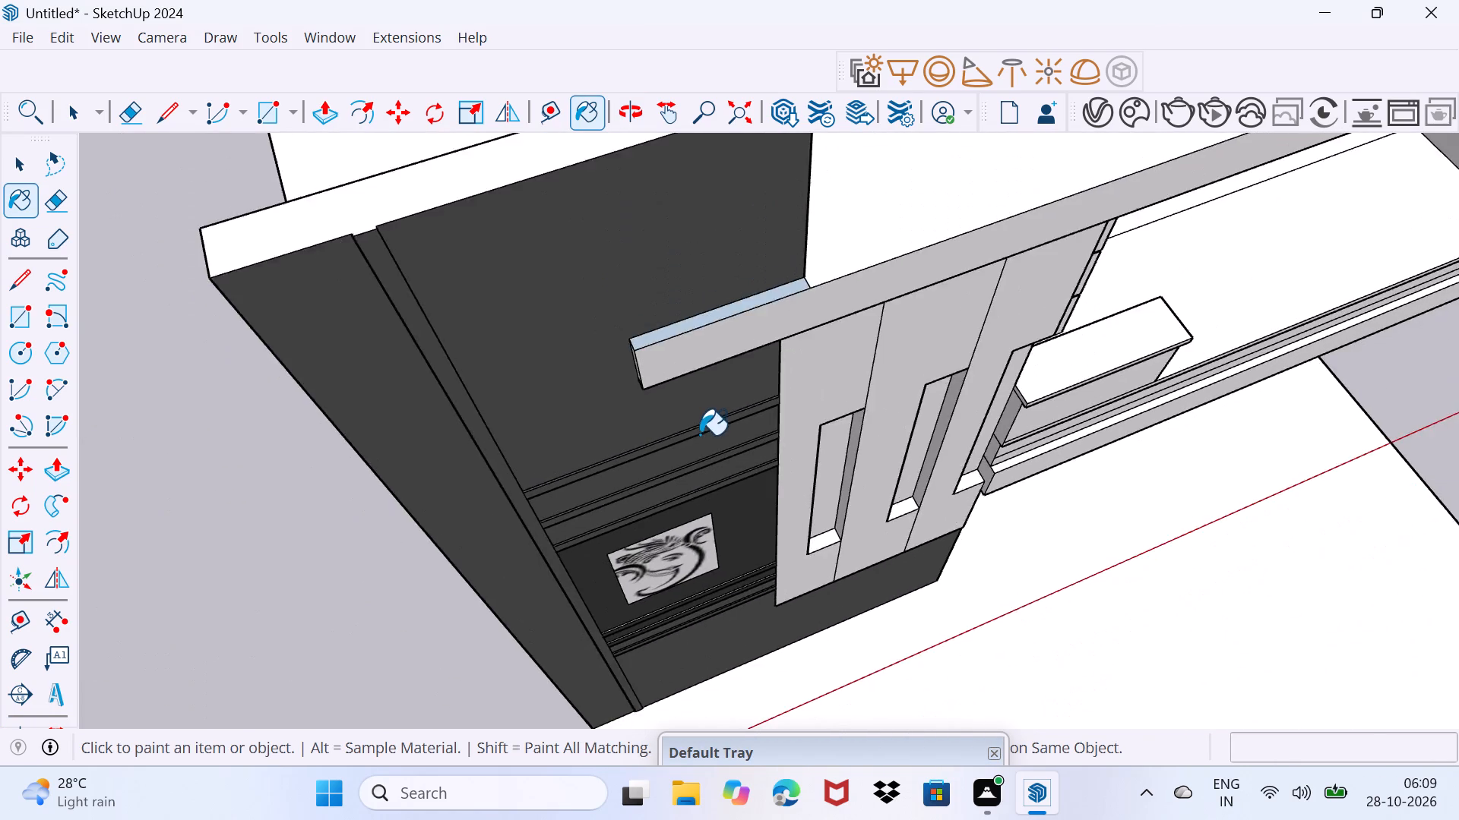
scroll(700, 435, down, 2)
middle_drag(671, 501, 647, 436)
scroll(669, 332, up, 6)
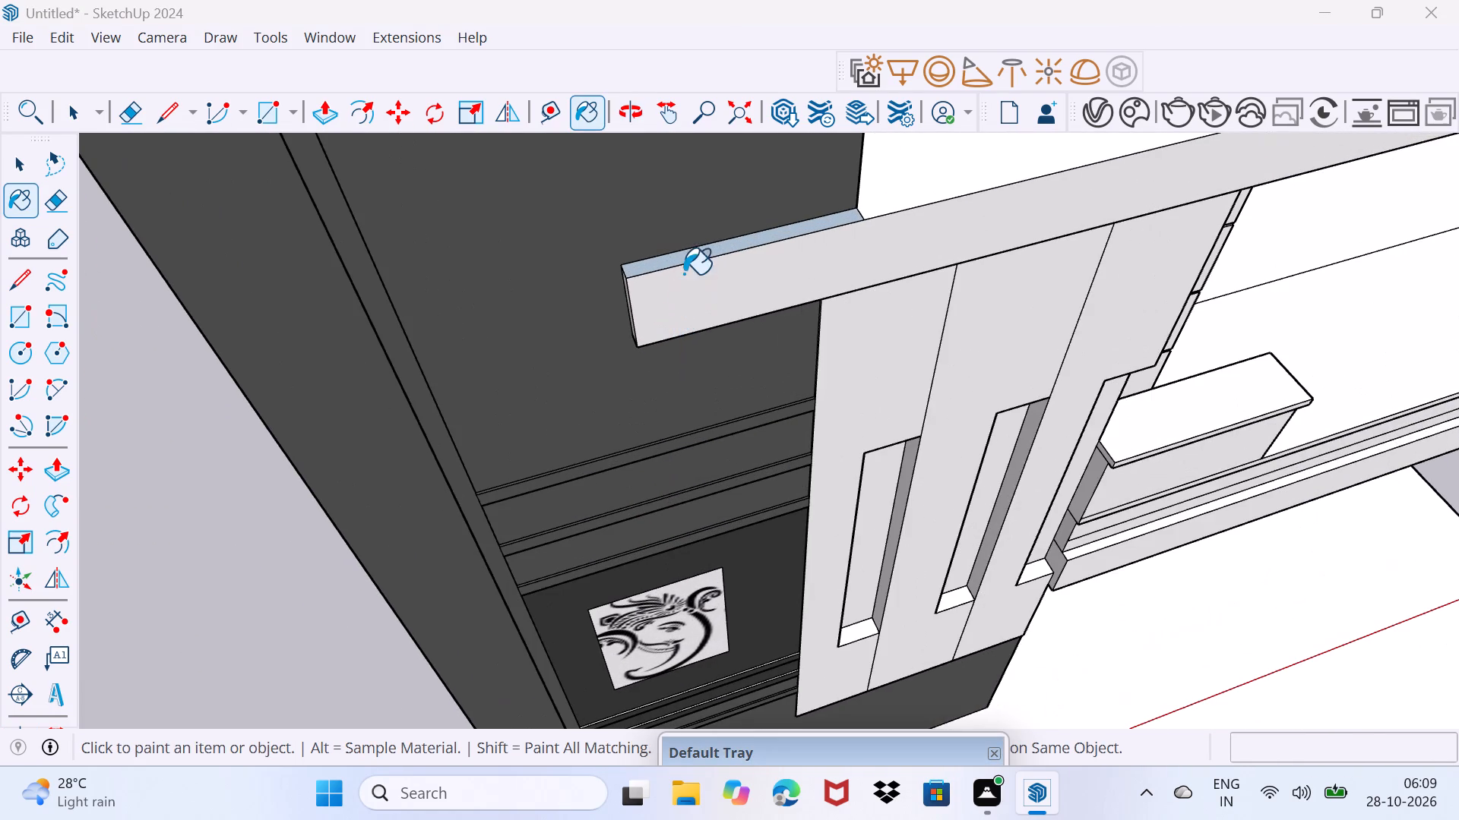
click(687, 256)
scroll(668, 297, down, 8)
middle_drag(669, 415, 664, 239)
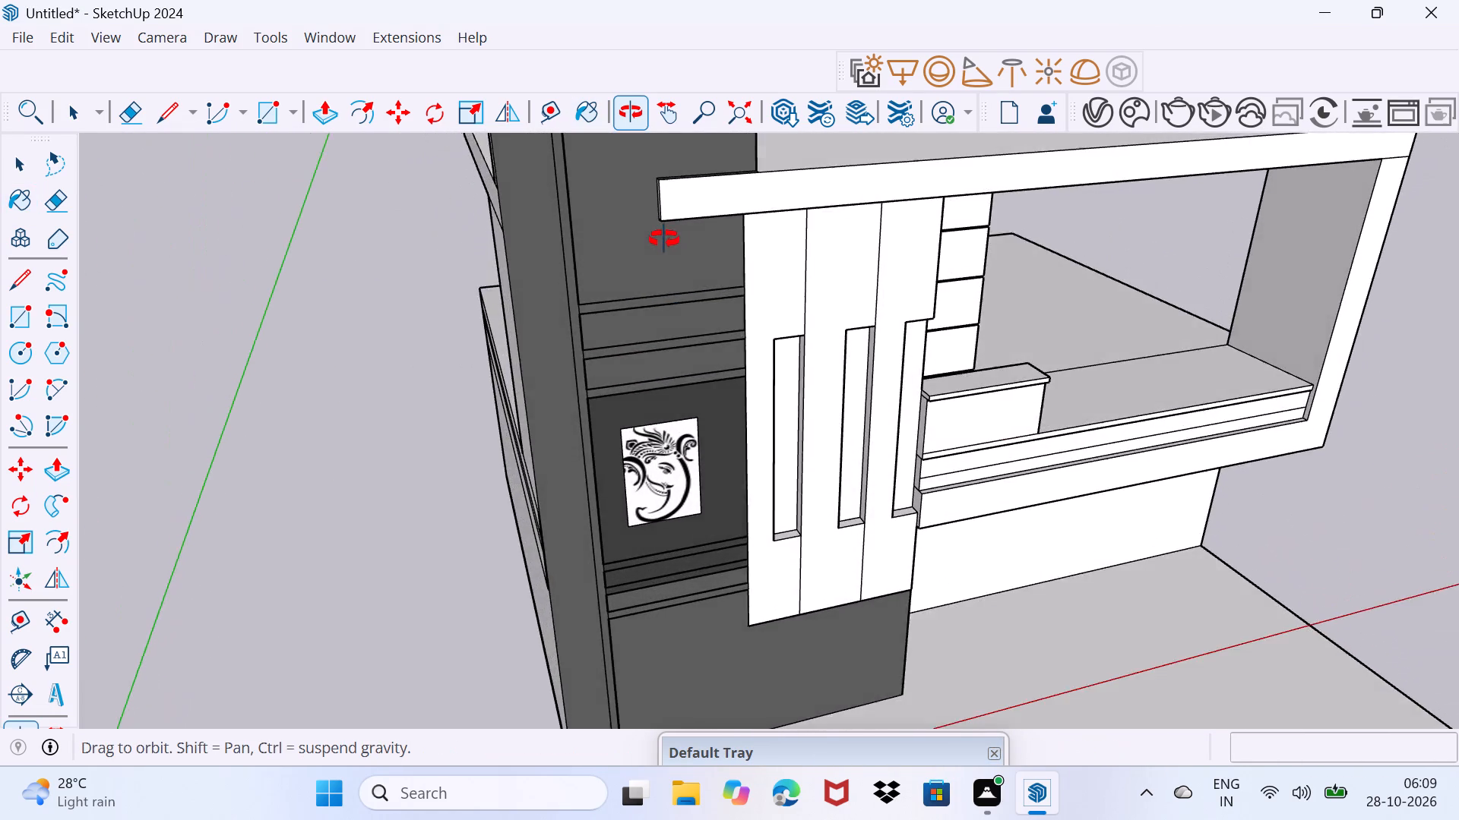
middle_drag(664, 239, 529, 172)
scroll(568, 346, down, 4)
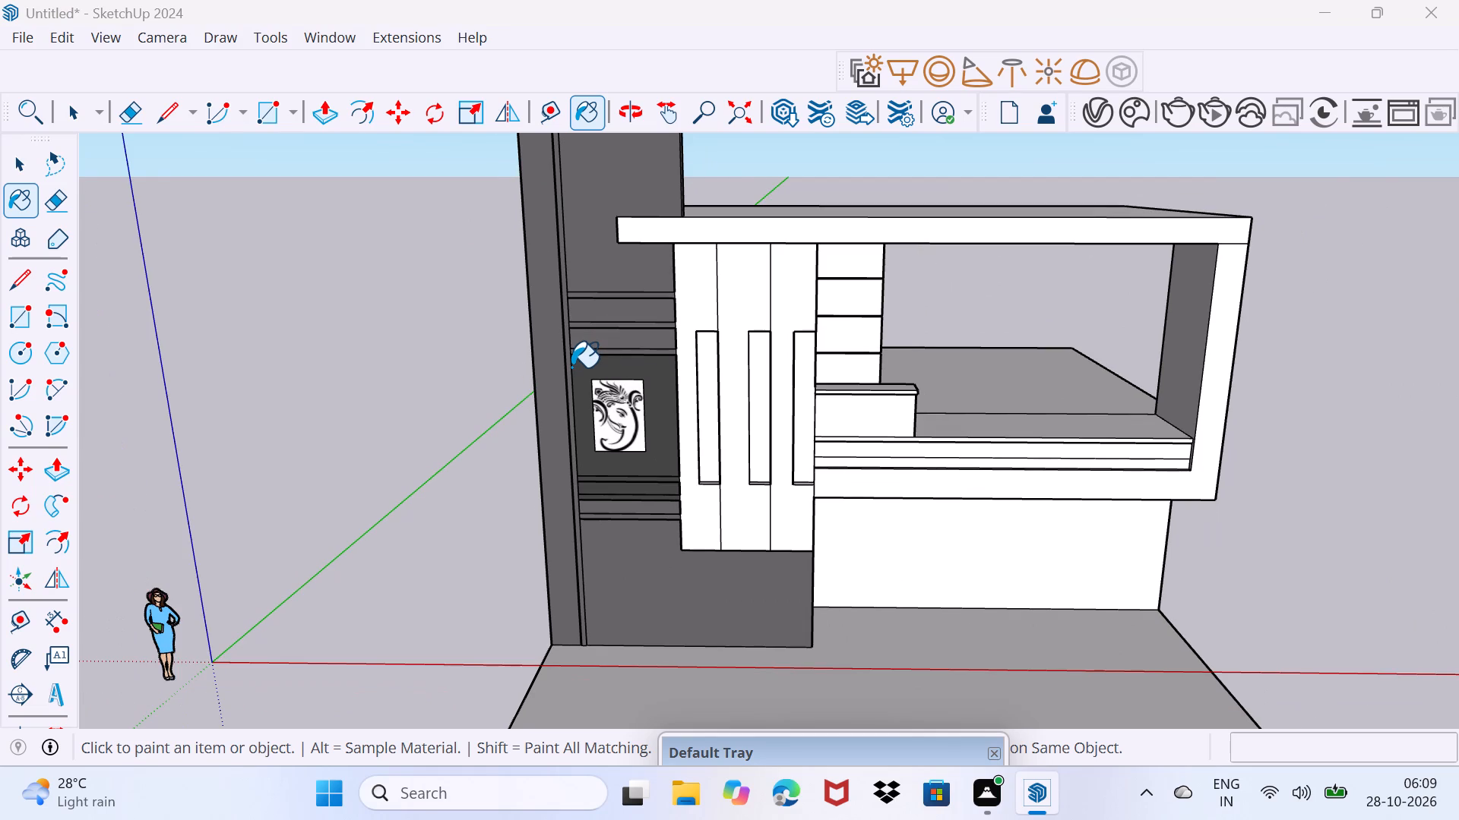
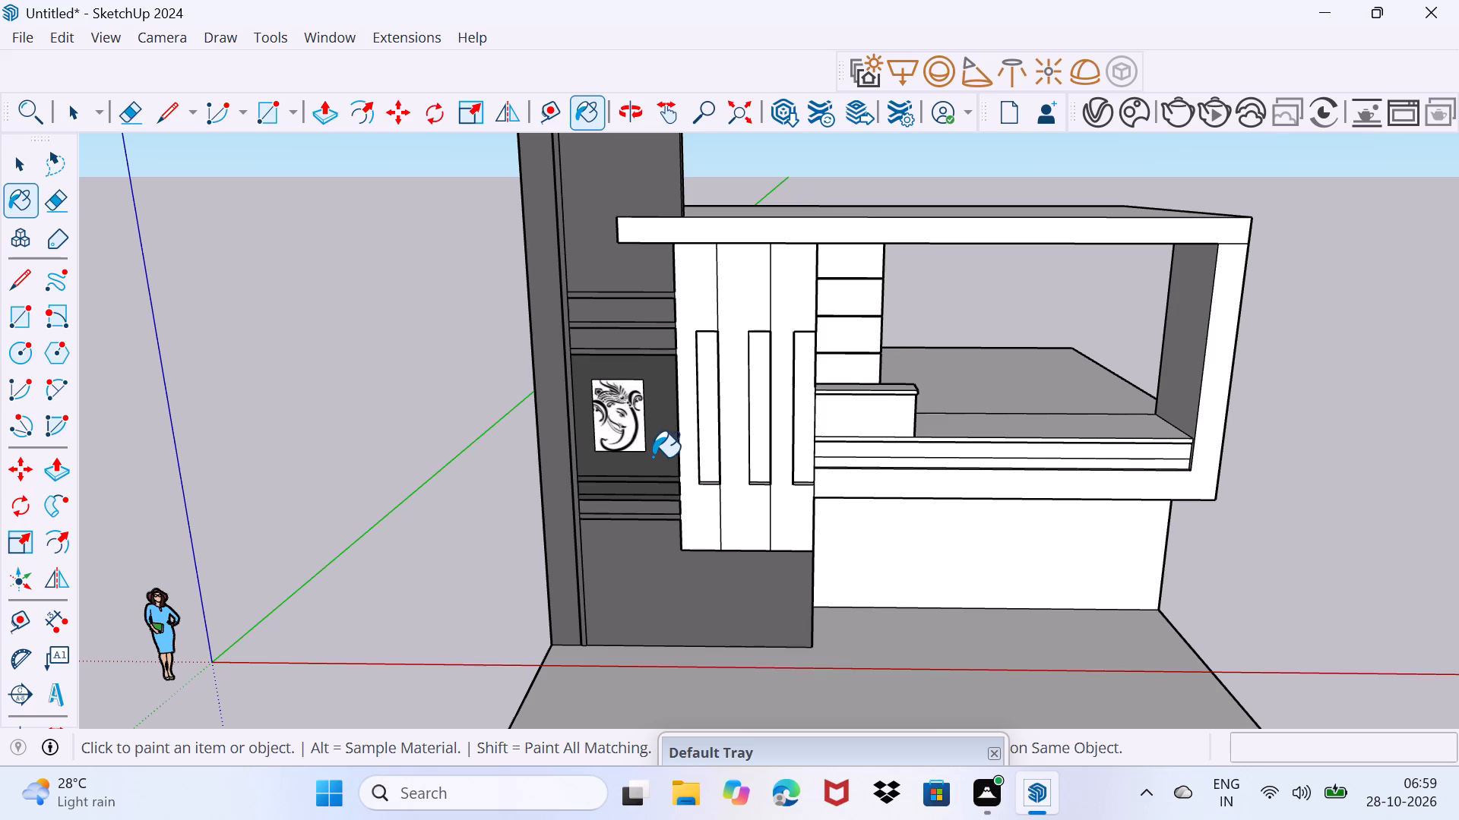
Paint the upper band of the balcony parapet and the front face of the surrounding frame with the lighter dark grey.
scroll(967, 487, up, 4)
middle_drag(1060, 478, 974, 436)
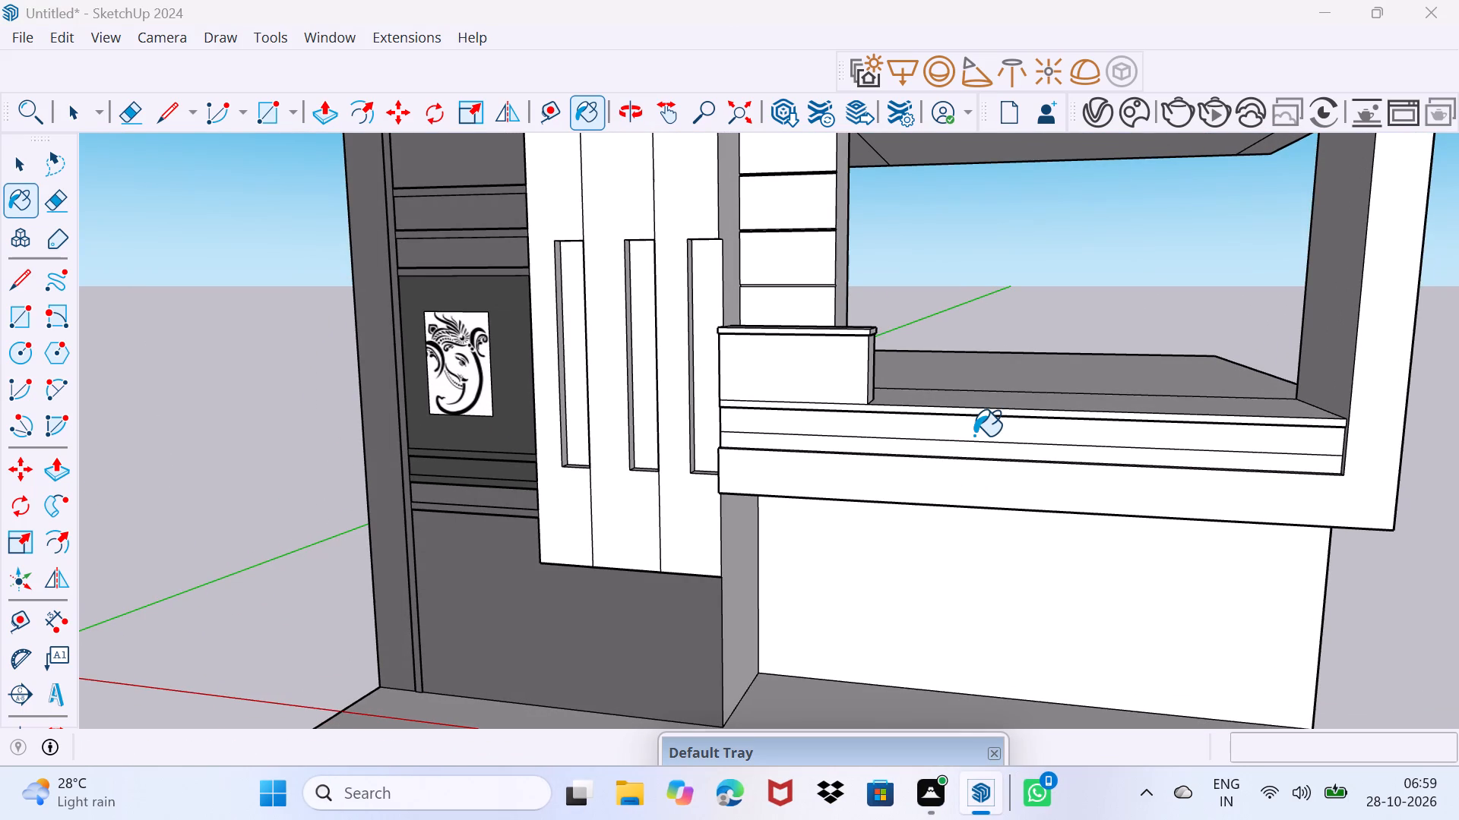
click(1051, 425)
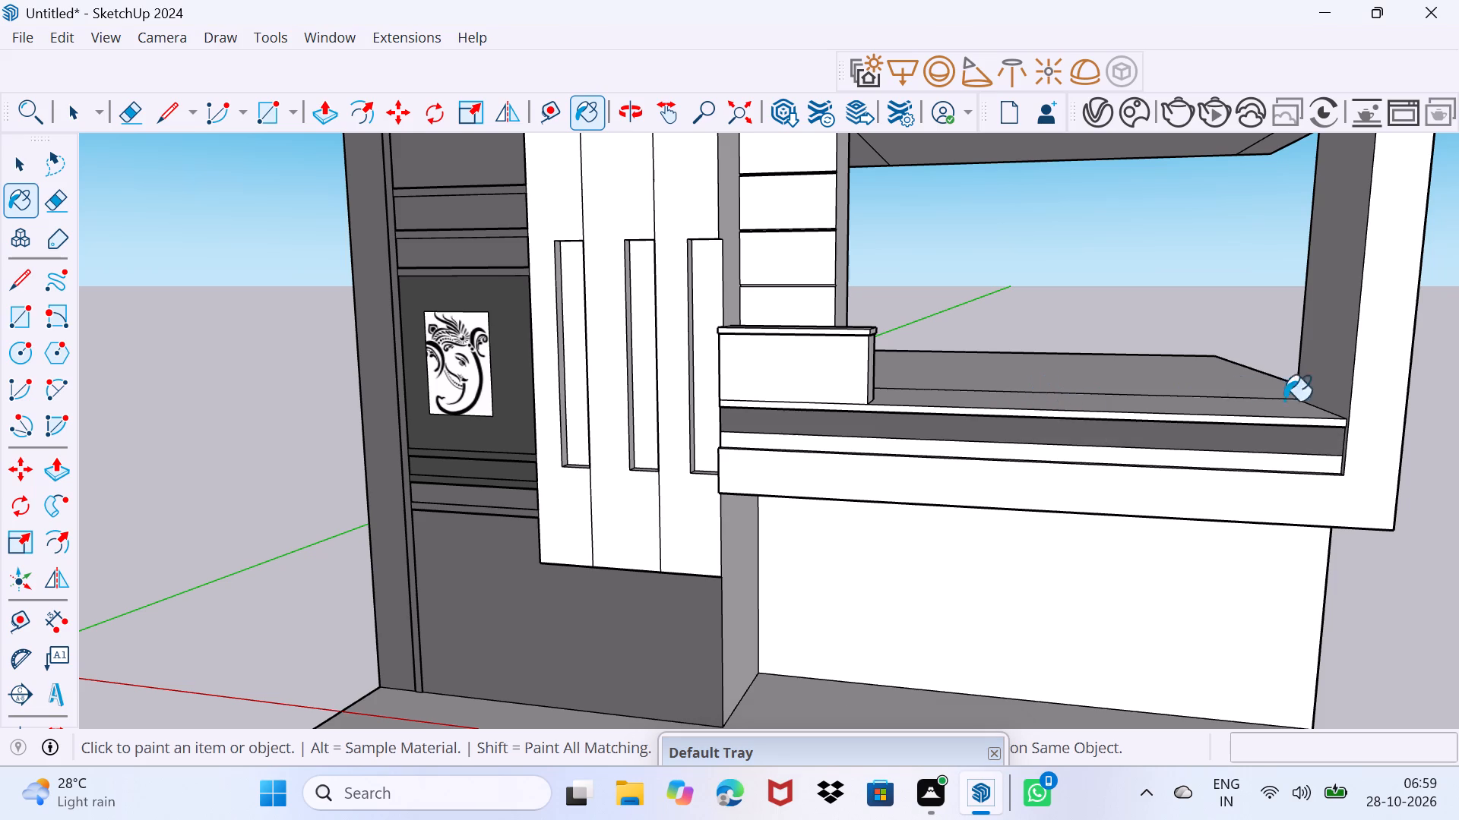
click(1359, 440)
Paint the inner side face of the balcony frame's vertical post with the lighter dark grey.
scroll(1227, 466, up, 2)
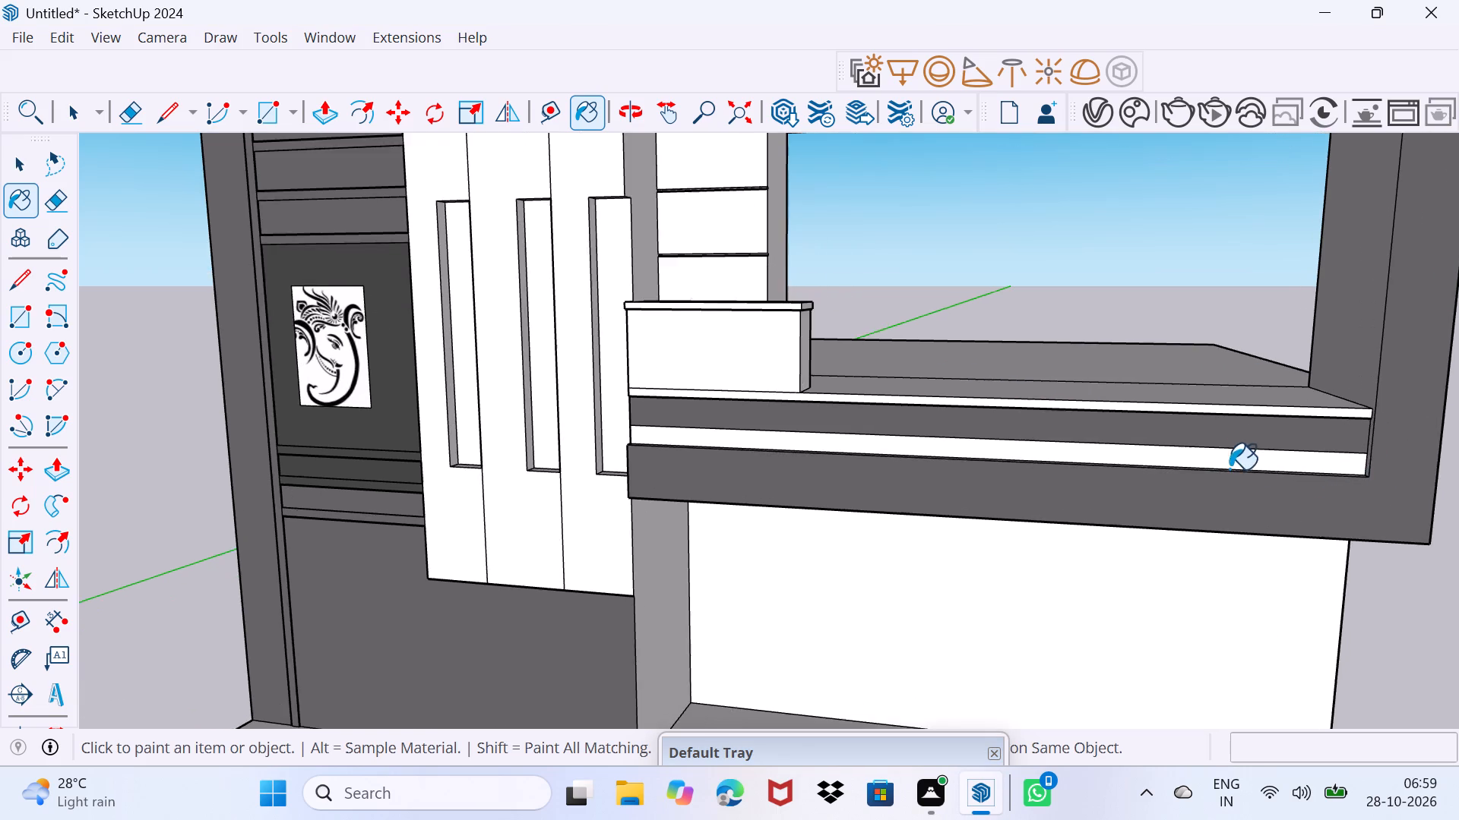
middle_drag(1242, 484, 1431, 538)
scroll(1236, 386, up, 8)
click(1249, 279)
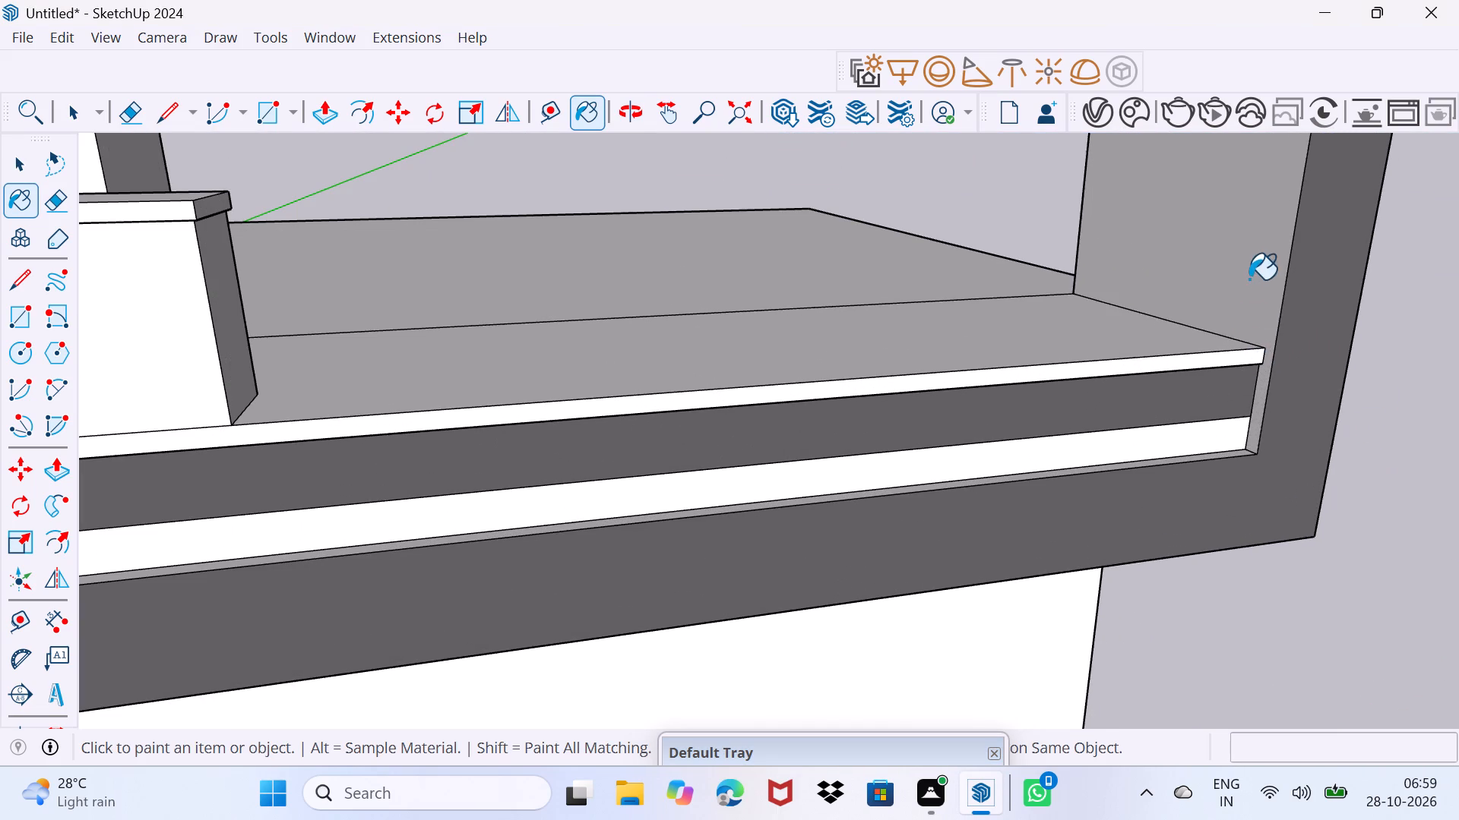
scroll(1237, 443, up, 4)
click(1236, 462)
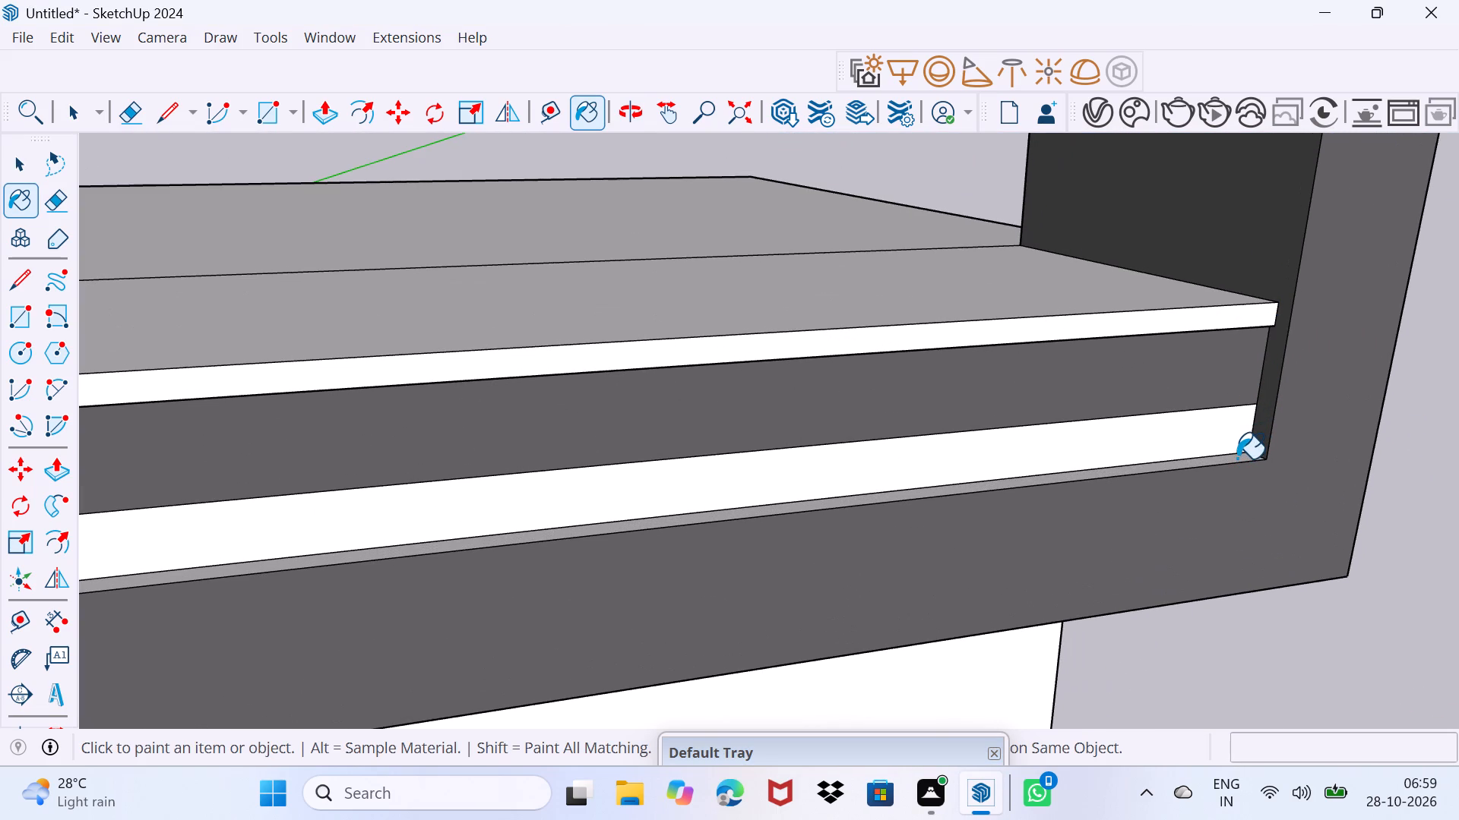
Paint the front face of the low balcony box and its cap's top and front edge with the lighter dark grey.
scroll(647, 394, down, 11)
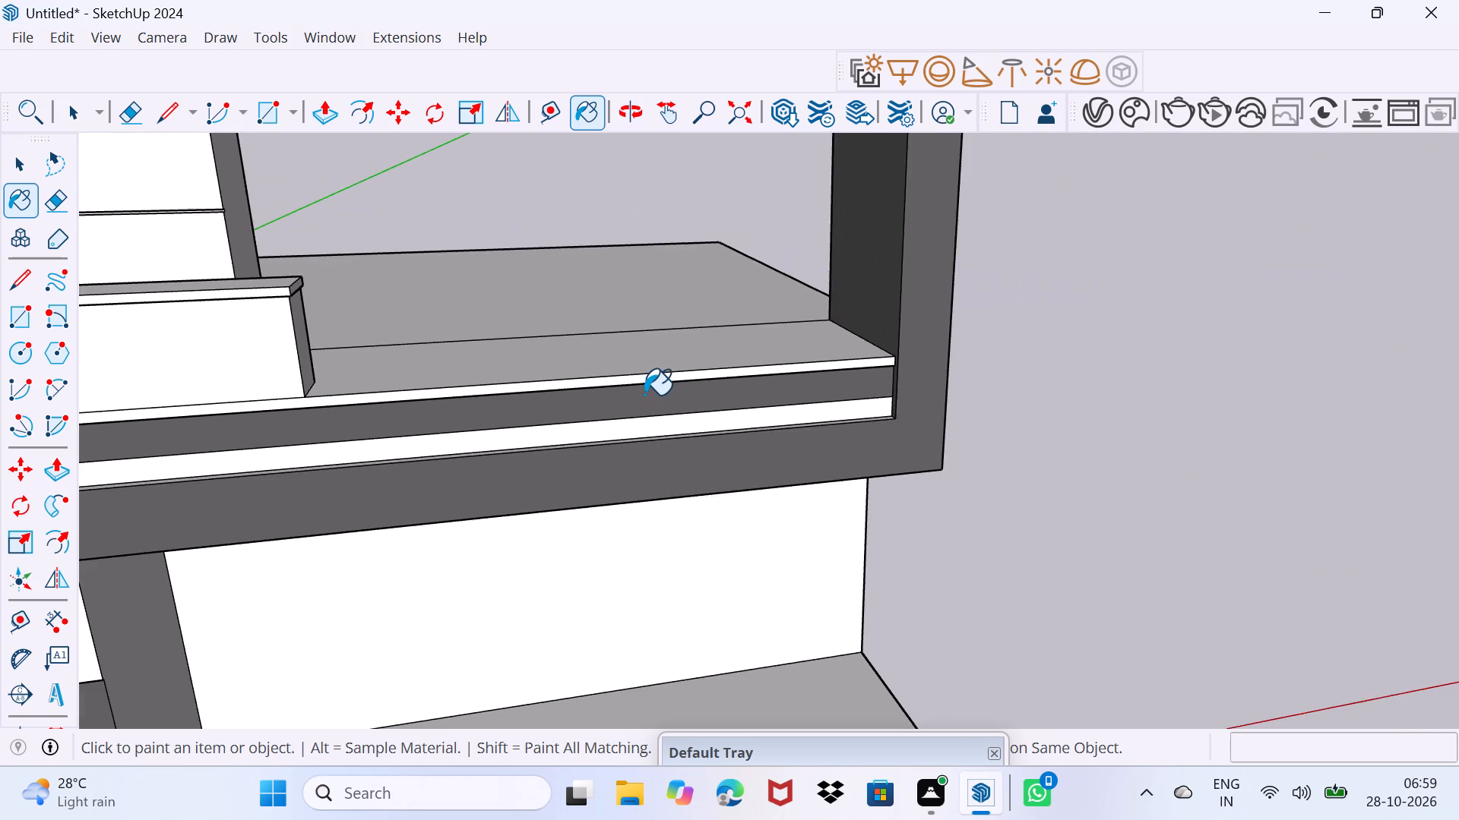
scroll(644, 395, down, 6)
click(401, 380)
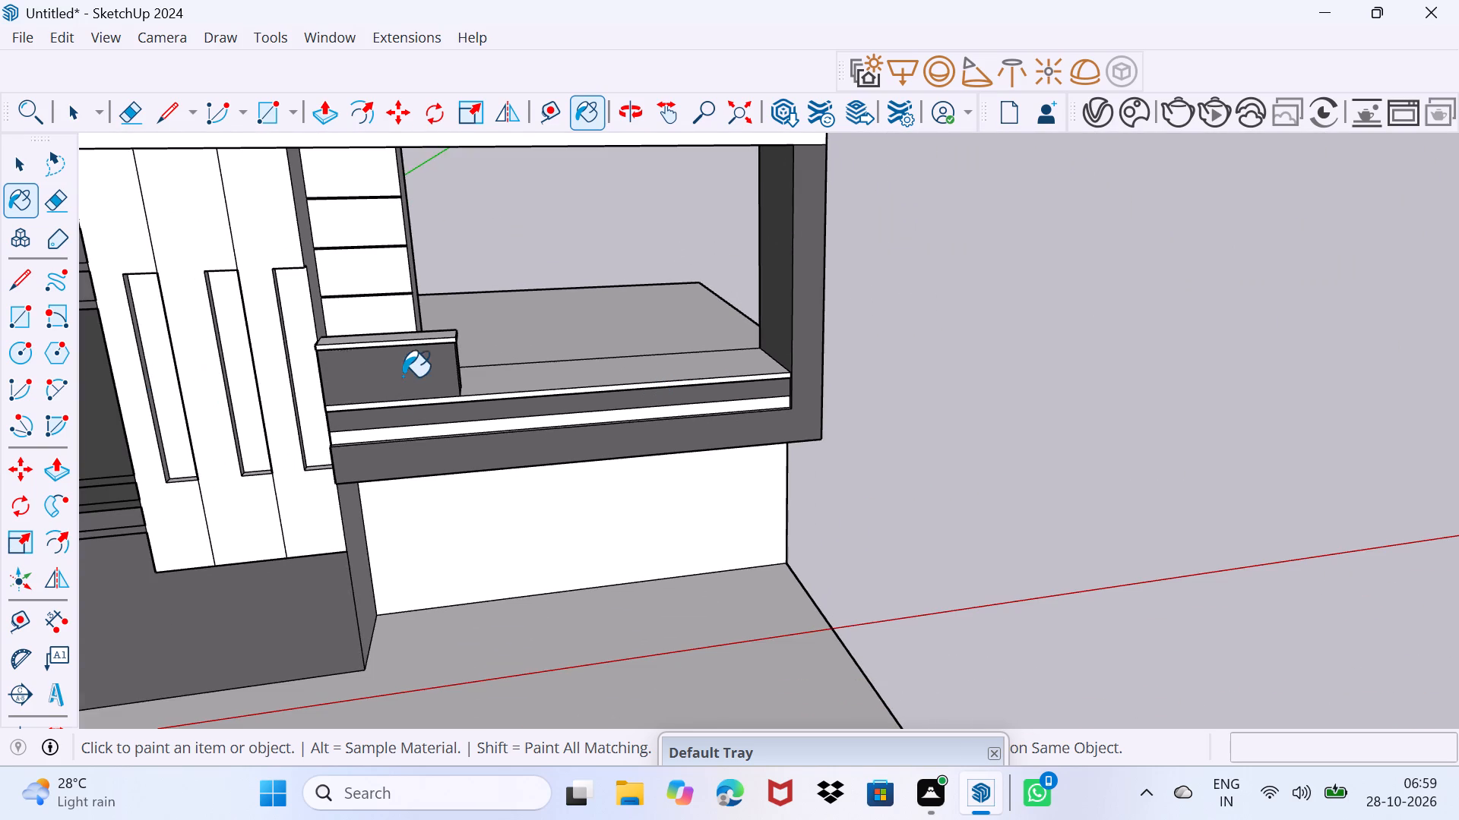
scroll(362, 375, up, 8)
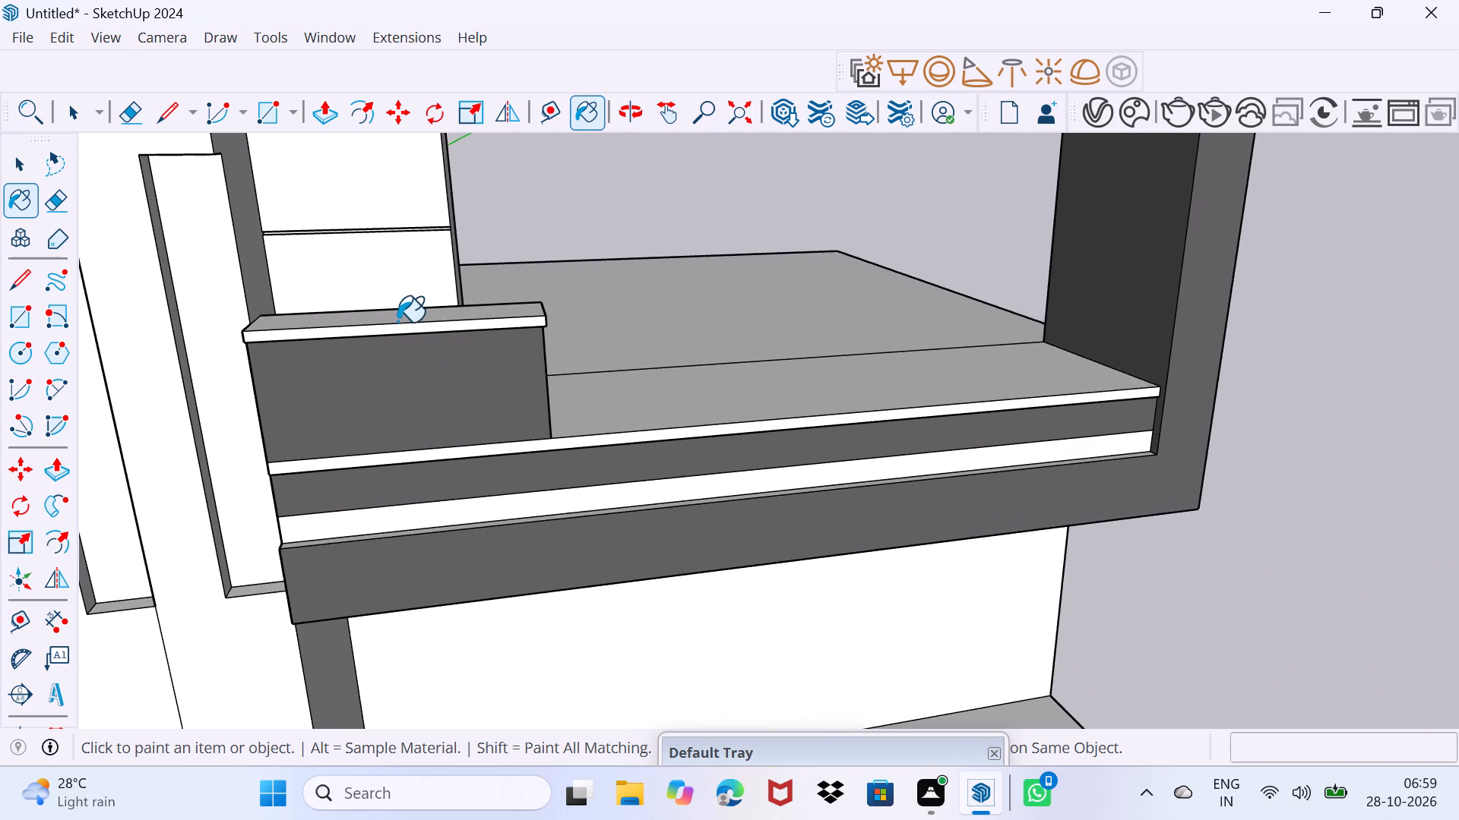
middle_drag(397, 322, 408, 395)
click(425, 330)
click(442, 348)
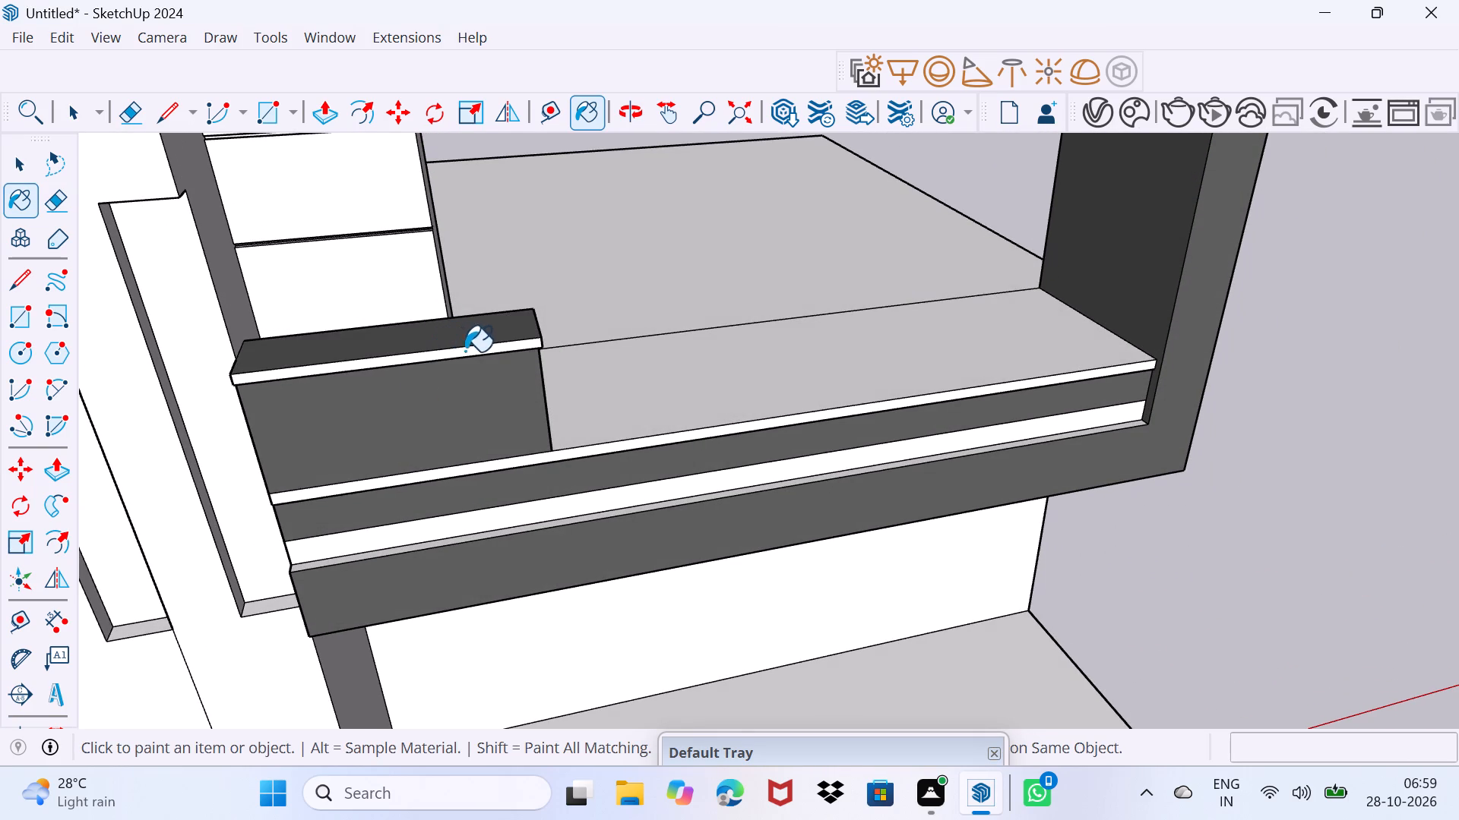
click(466, 352)
Paint the side face of the low balcony box and the end edge of its cap with the lighter dark grey.
middle_drag(610, 366, 244, 291)
click(631, 345)
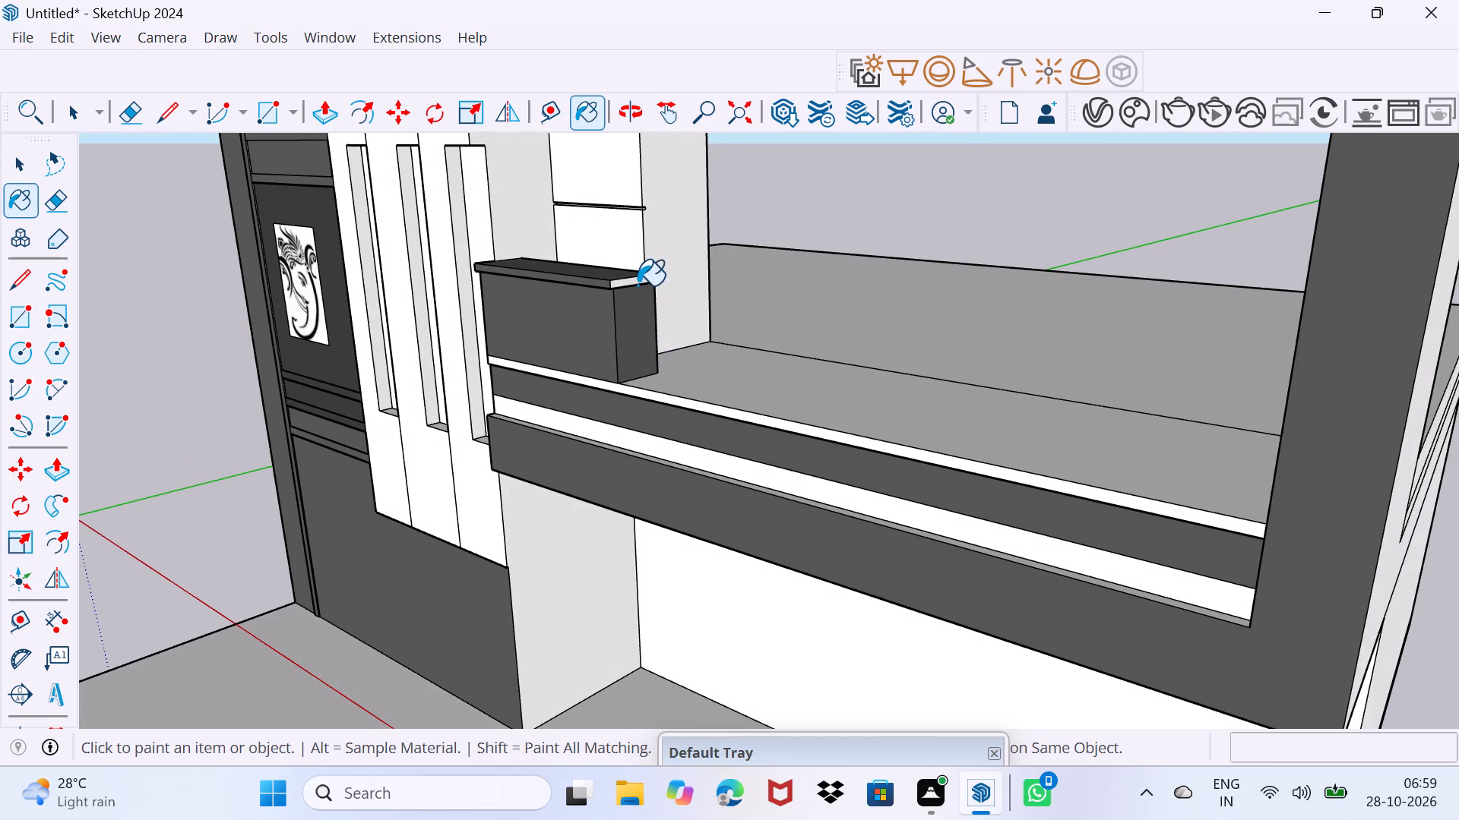
click(638, 285)
scroll(579, 229, up, 4)
scroll(628, 319, up, 5)
click(689, 320)
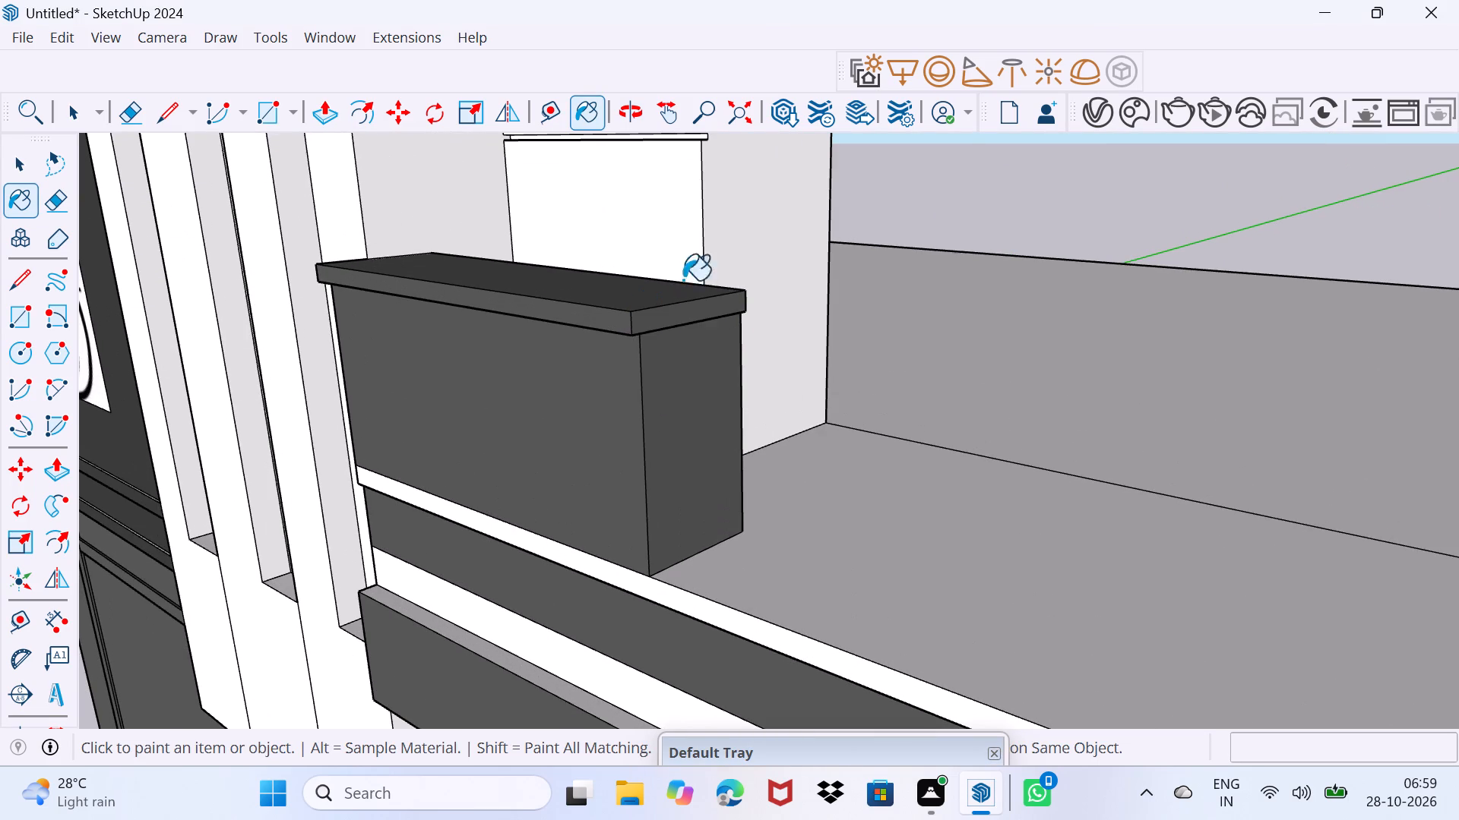
Paint the inner faces of the first horizontal groove above the balcony box, in the white wall behind it, lighter dark grey.
scroll(701, 170, up, 3)
shift+middle_drag(697, 175, 722, 572)
shift+scroll(722, 568, down, 1)
scroll(723, 512, up, 4)
middle_drag(713, 554, 718, 453)
scroll(716, 500, up, 10)
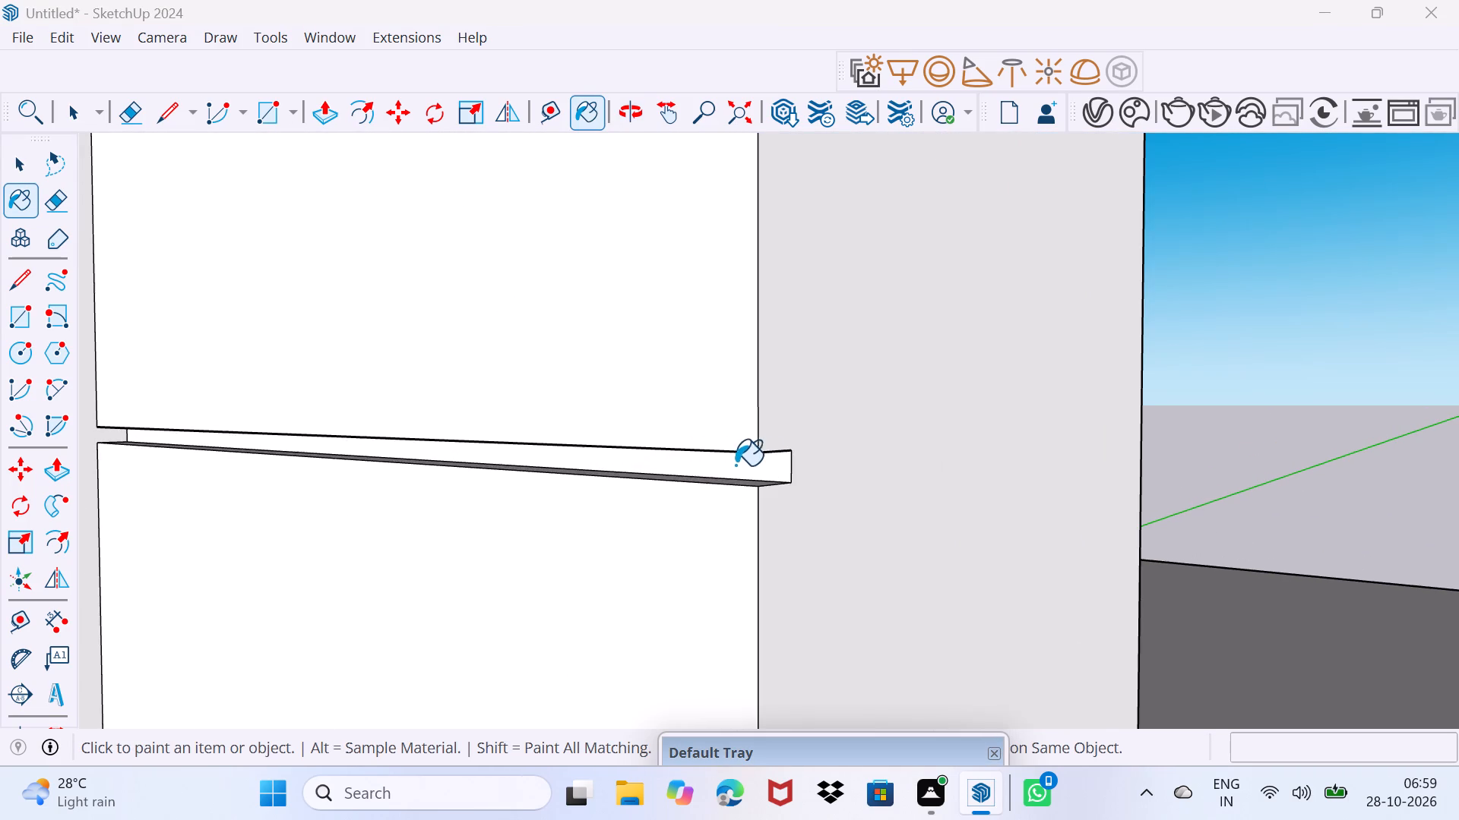
click(755, 471)
click(754, 482)
middle_drag(755, 487, 802, 372)
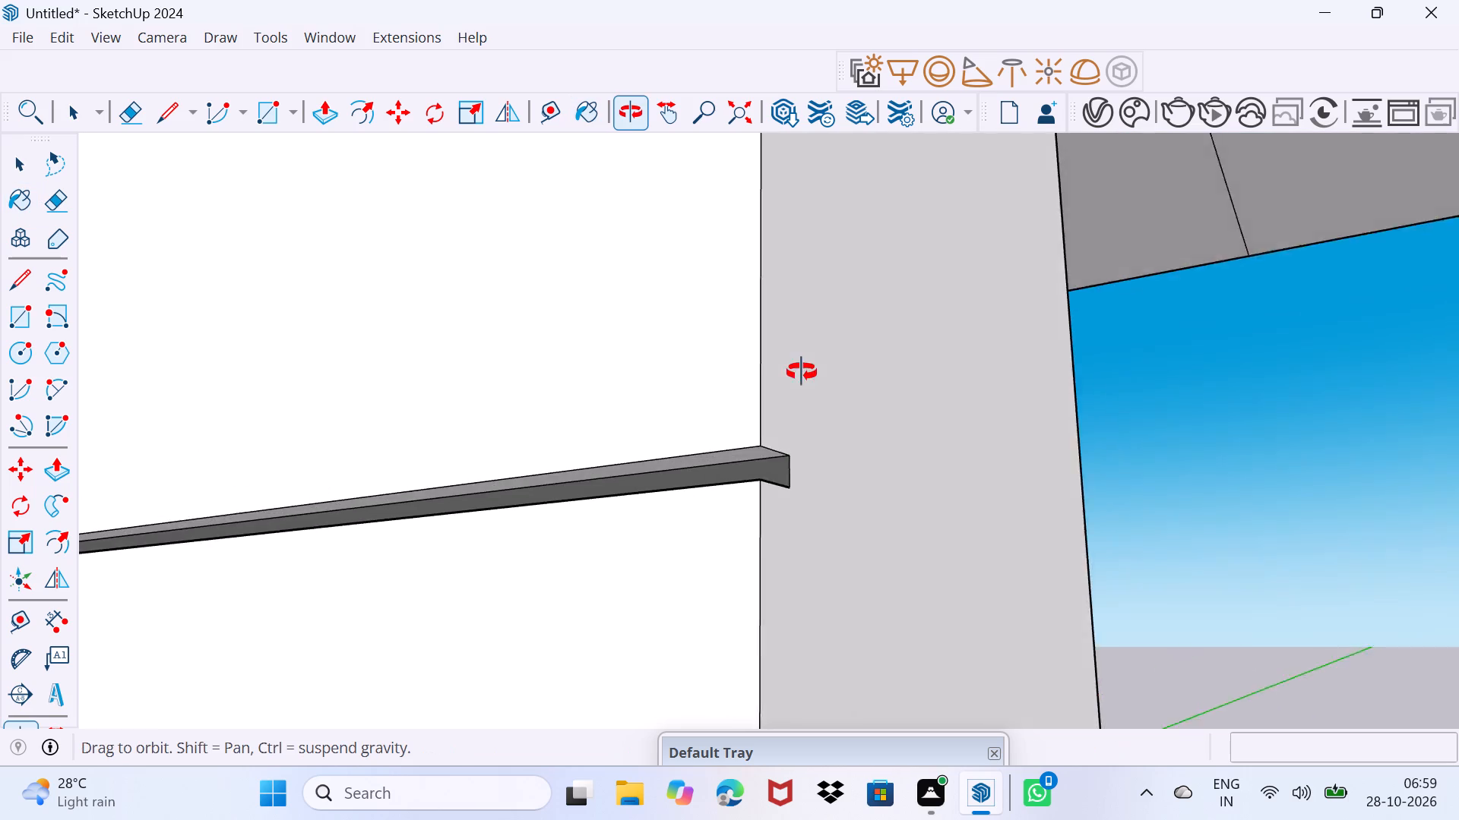
middle_drag(802, 372, 811, 350)
click(769, 452)
scroll(766, 453, down, 14)
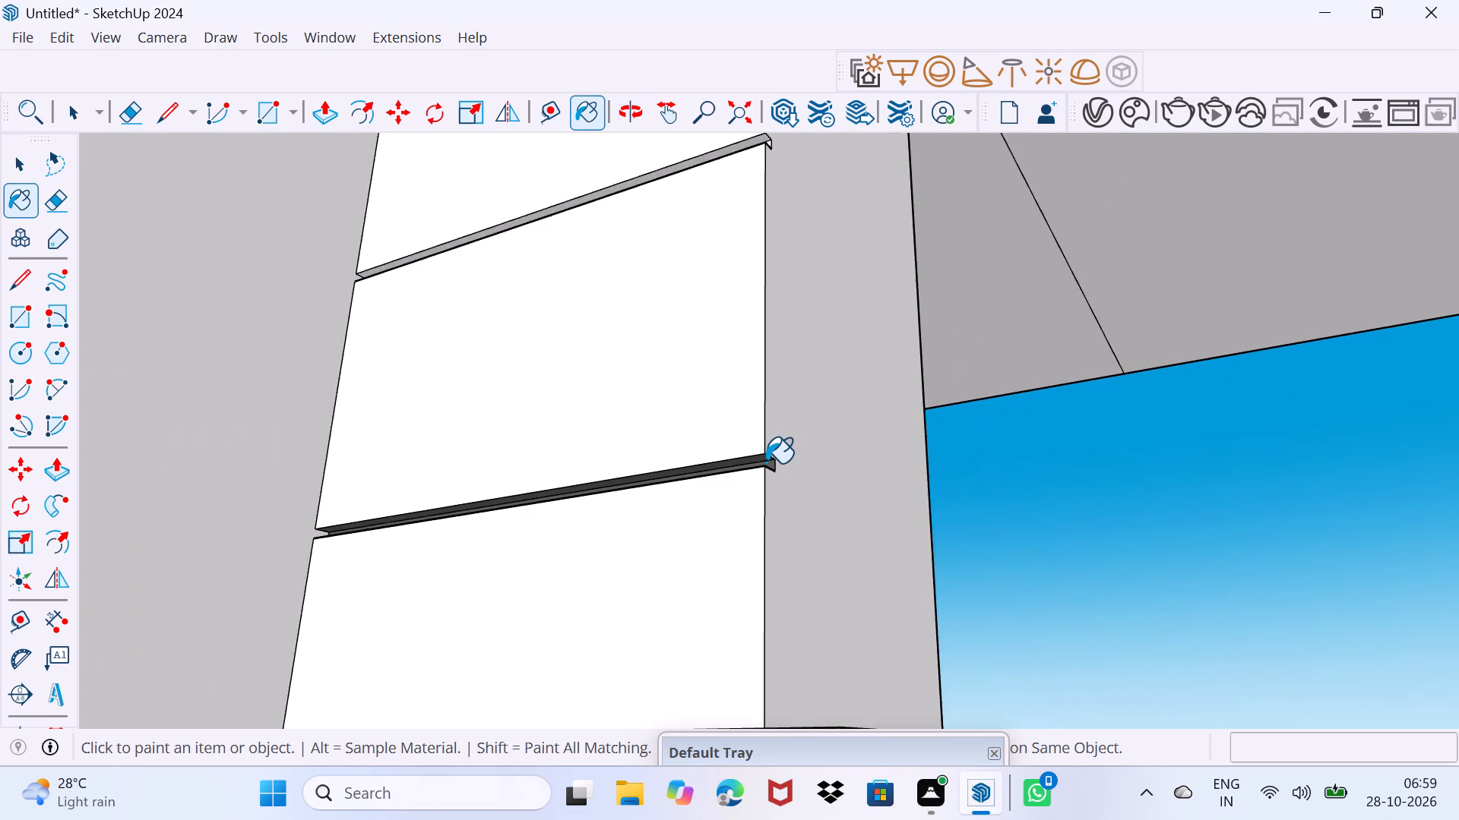
scroll(766, 463, down, 1)
Paint the underside of the balcony box's overhanging cap with the lighter dark grey.
middle_drag(765, 480, 738, 296)
middle_drag(736, 304, 734, 333)
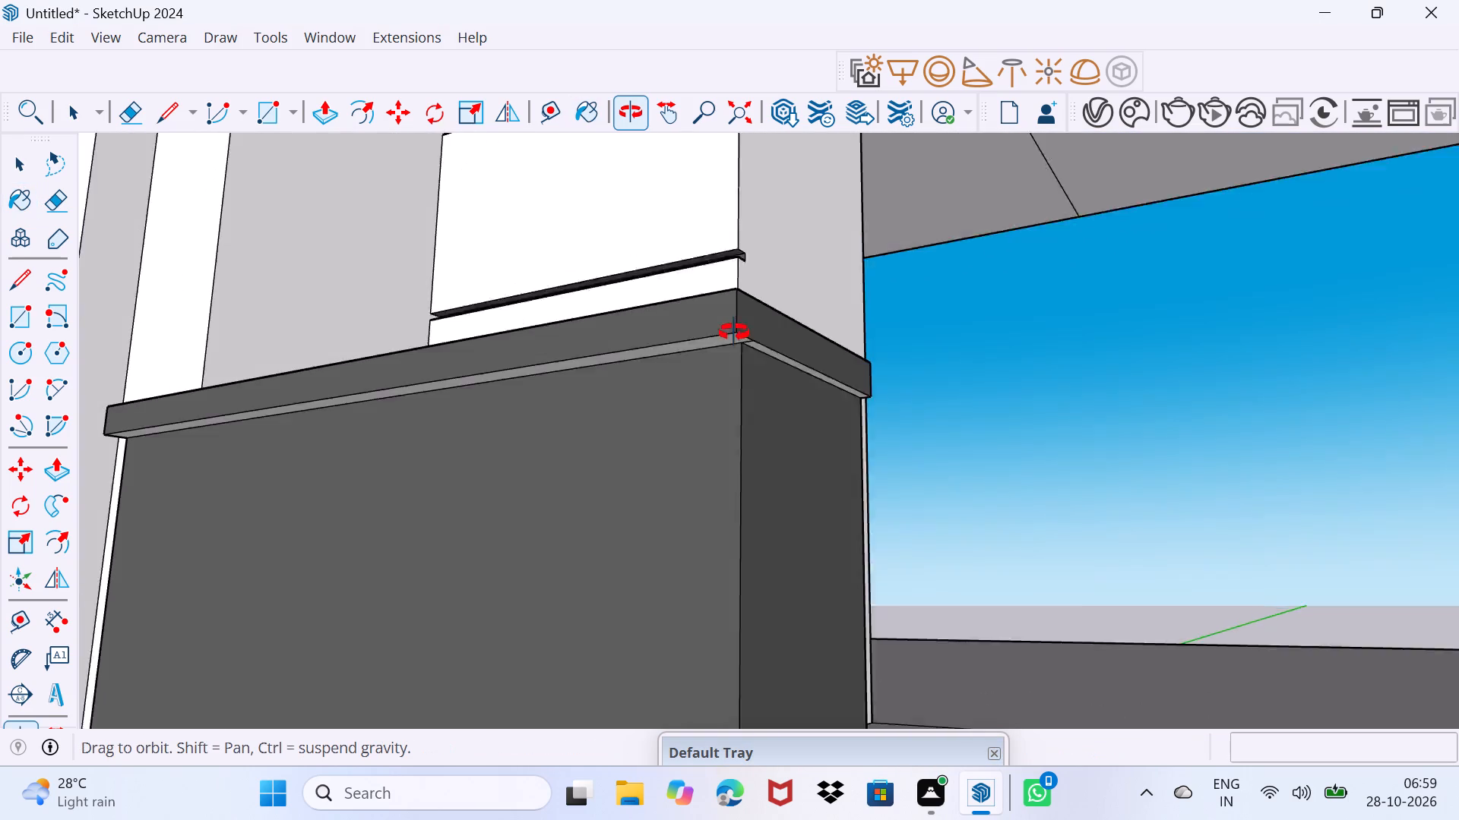
middle_drag(734, 333, 735, 326)
click(719, 303)
click(767, 308)
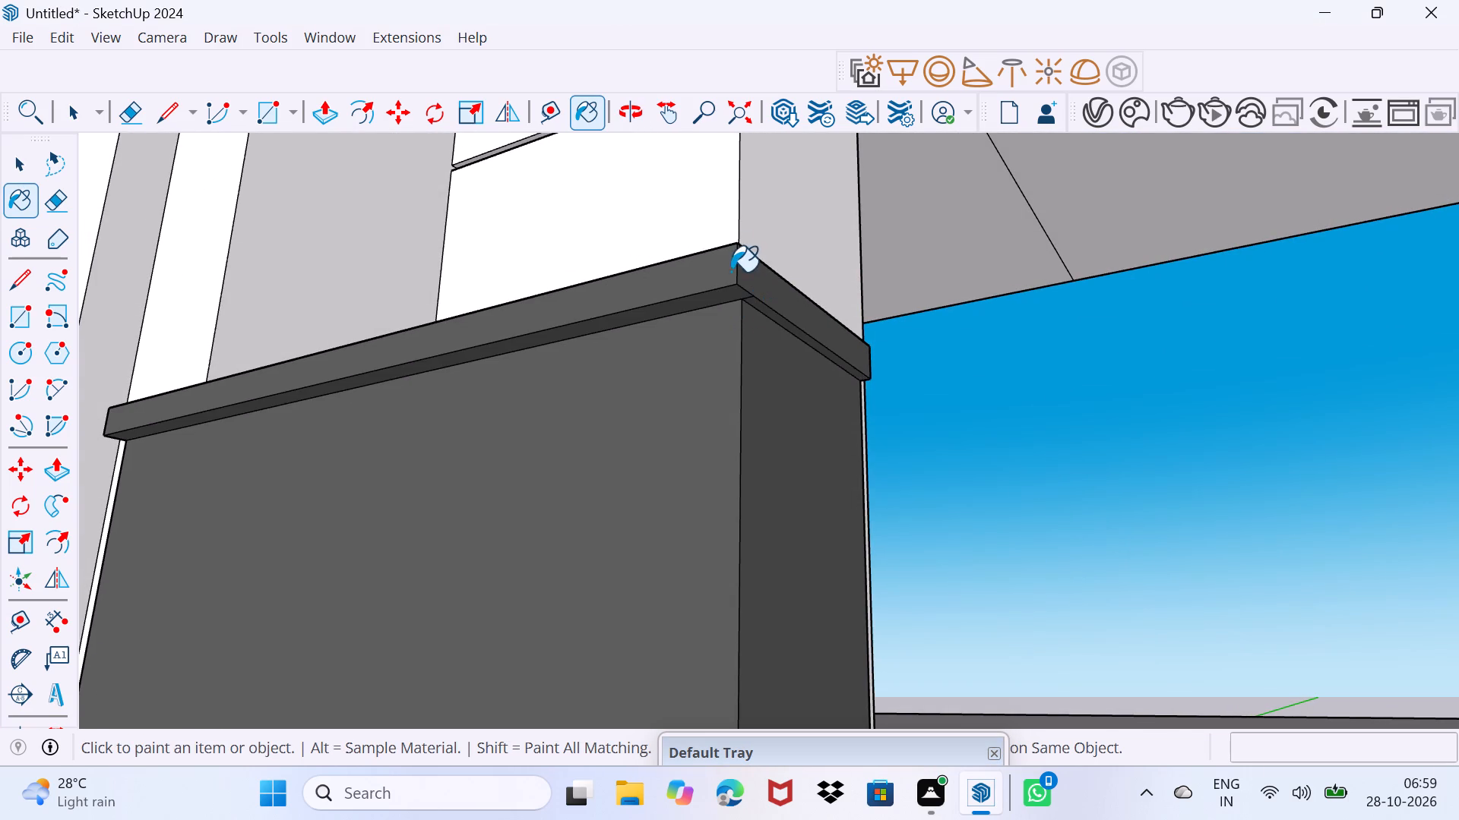
Paint the back, upper and lower faces of the lowest wall groove, behind the balcony box, with the lighter dark grey.
scroll(701, 237, up, 2)
middle_drag(703, 235, 736, 414)
middle_drag(733, 386, 732, 392)
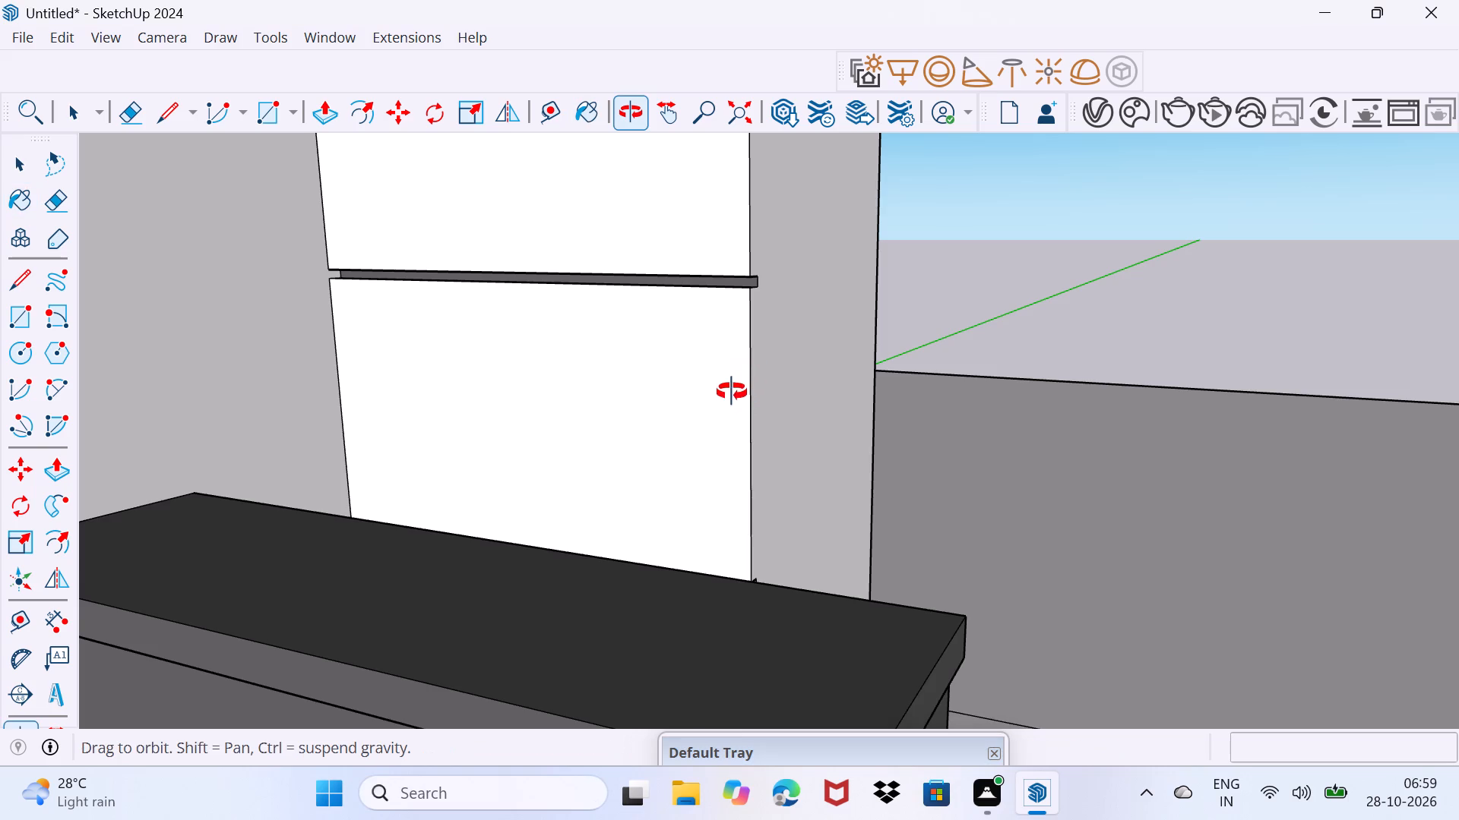
middle_drag(732, 392, 481, 373)
scroll(649, 593, up, 14)
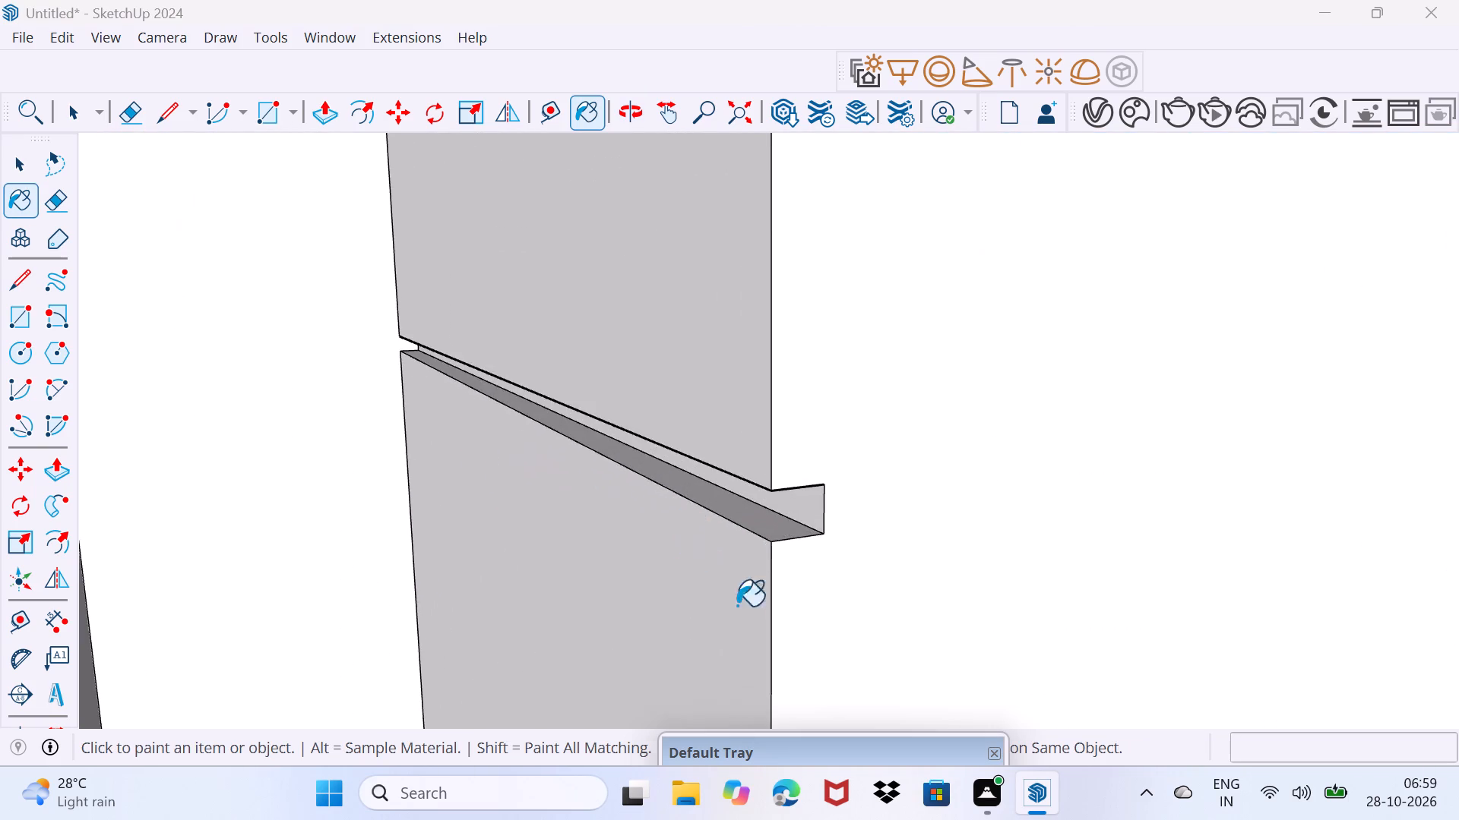
middle_drag(747, 606, 810, 503)
click(800, 504)
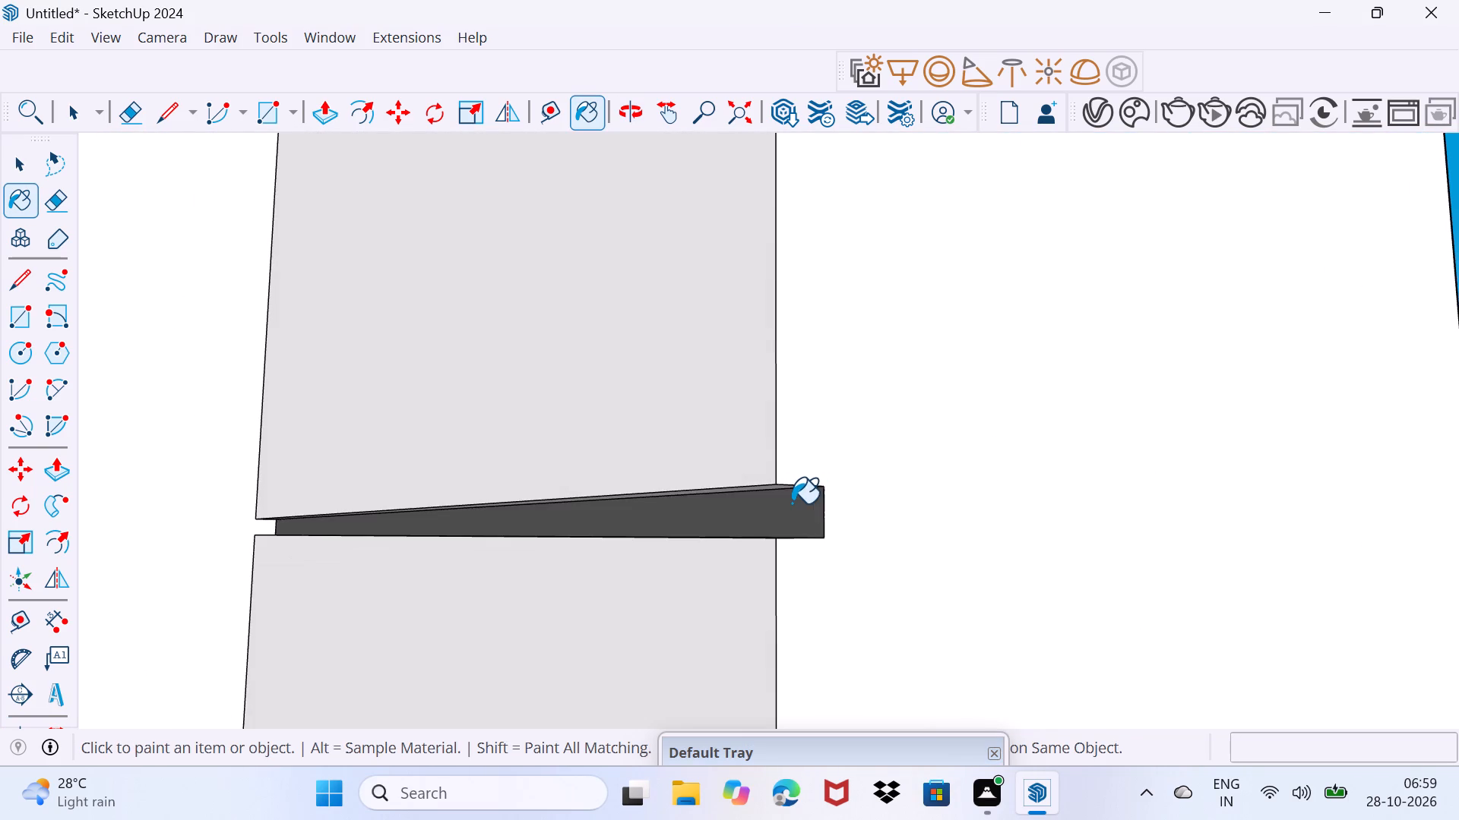
click(777, 484)
scroll(697, 522, up, 9)
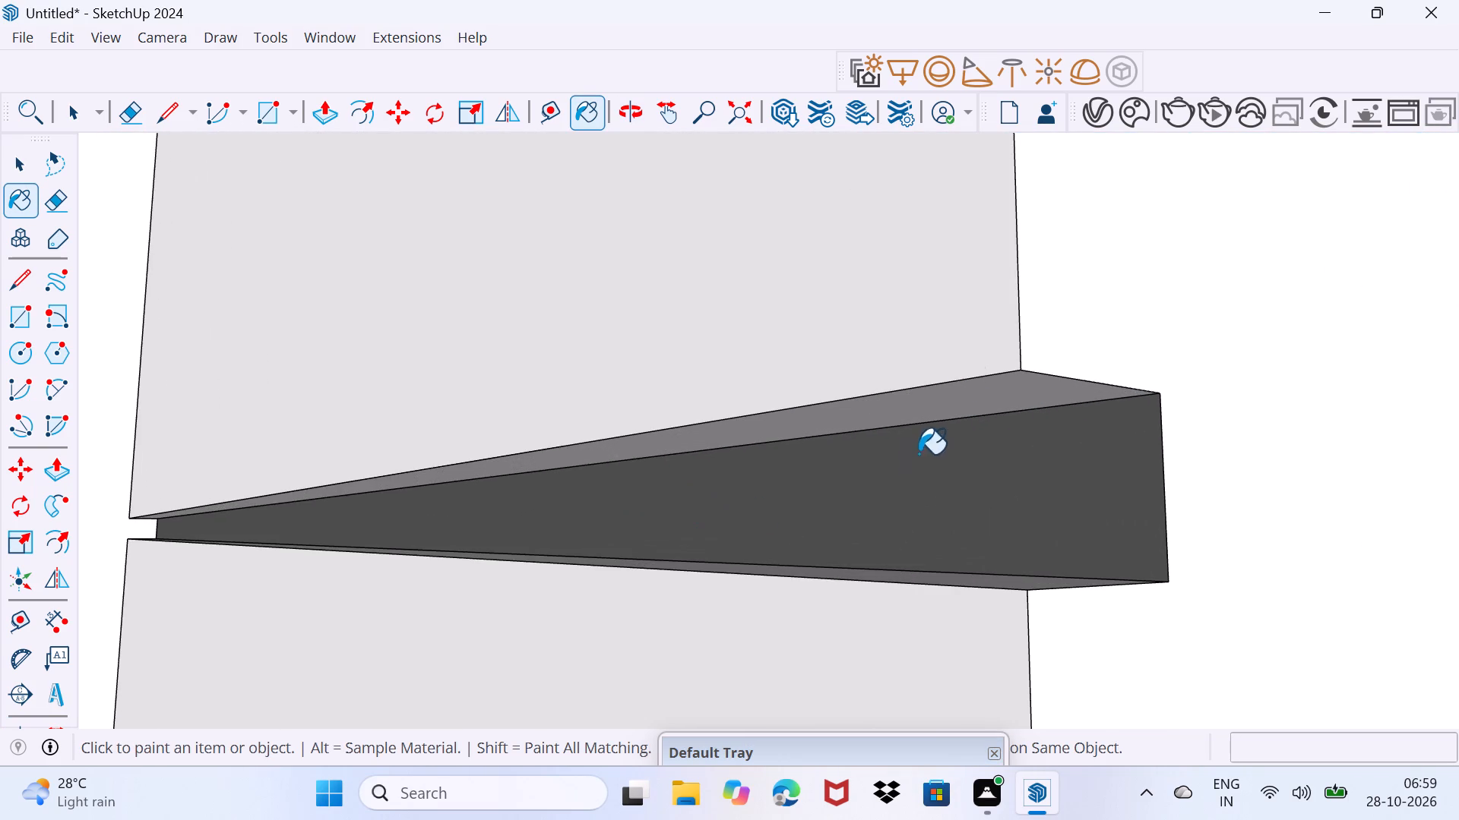
click(959, 388)
click(886, 576)
scroll(828, 561, down, 3)
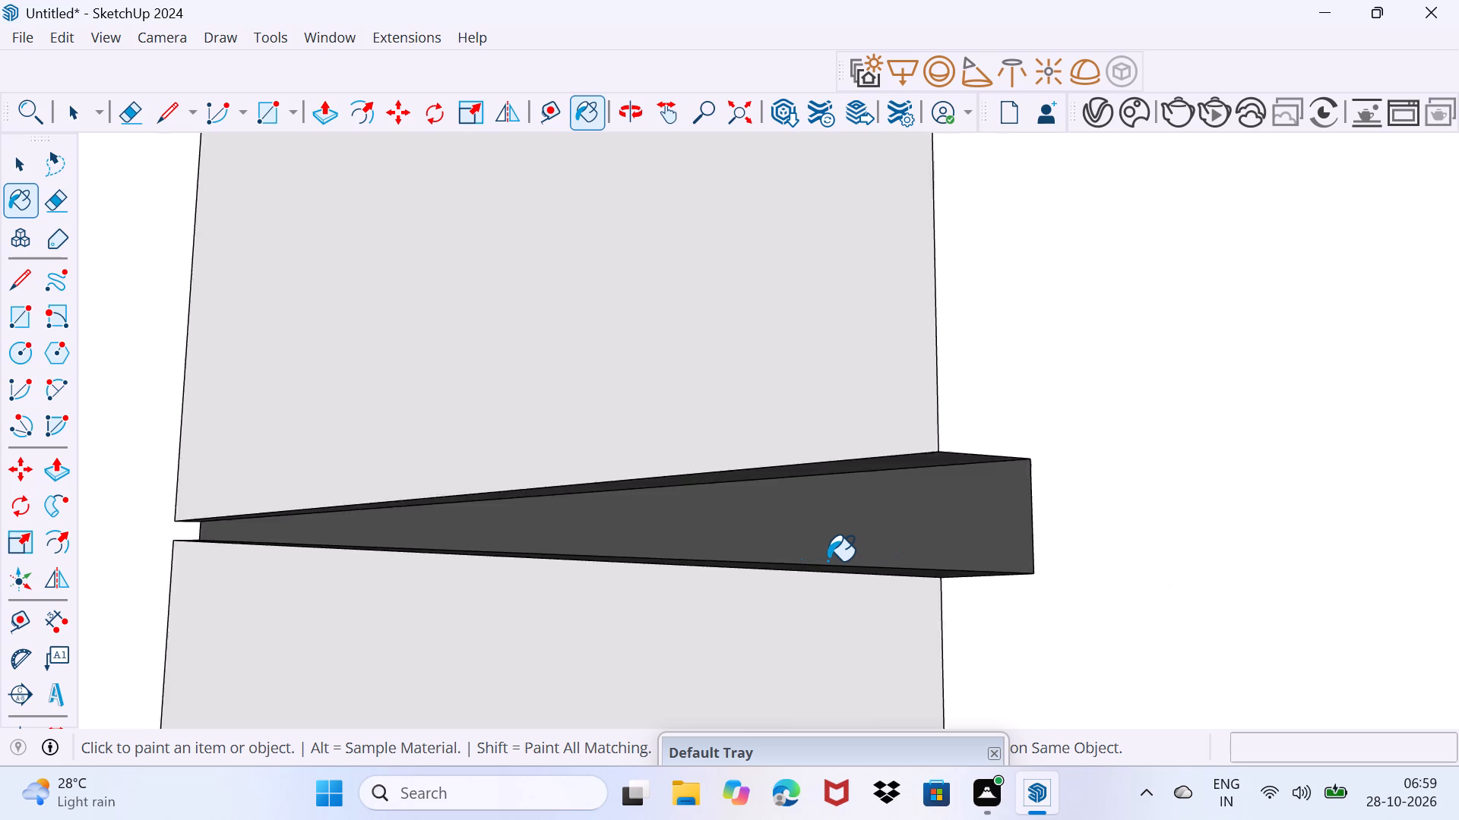
scroll(828, 561, down, 20)
scroll(828, 561, down, 3)
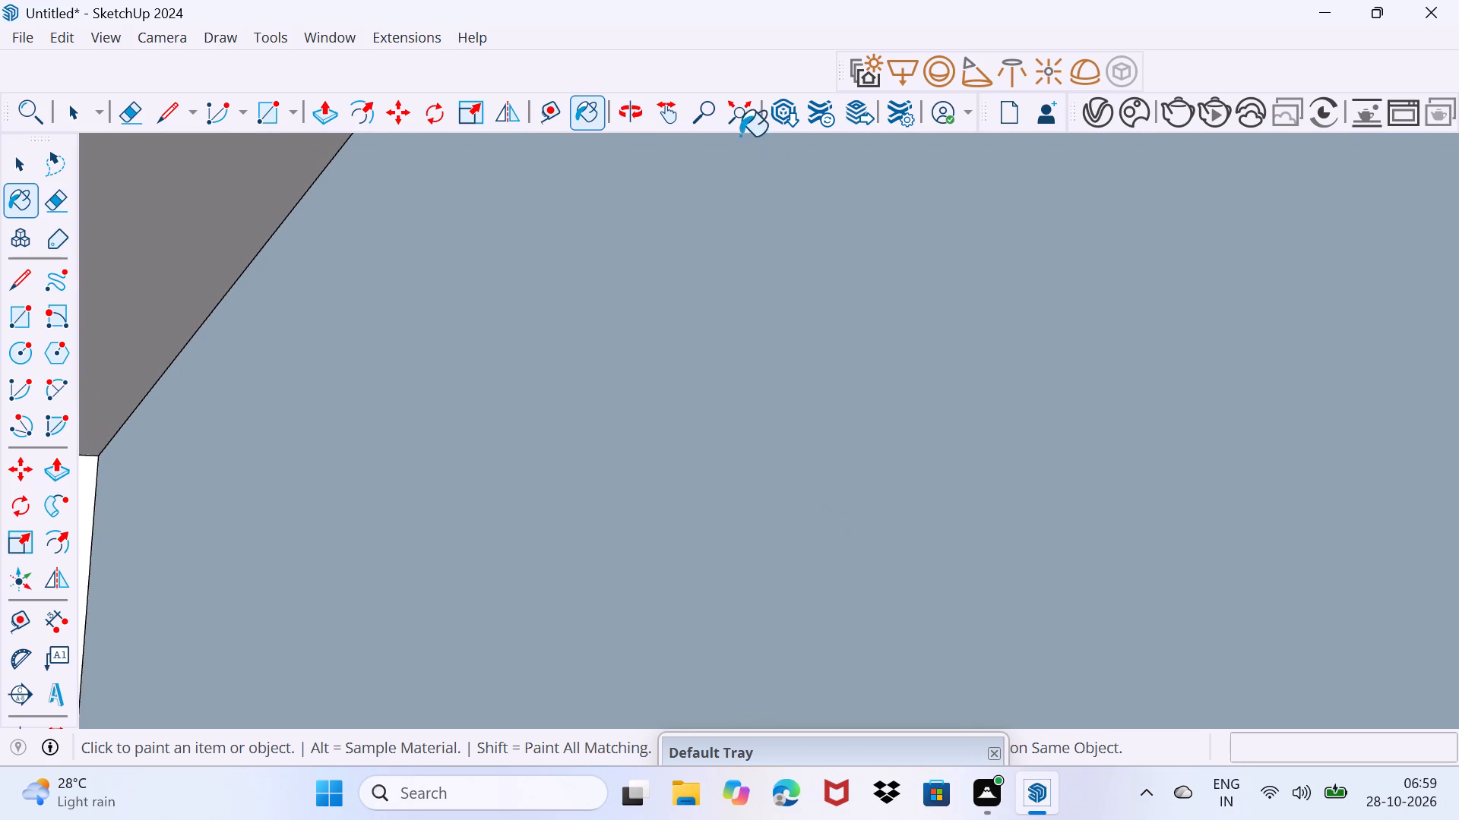
Paint the back, upper and lower faces of the second groove from the top of the white wall lighter dark grey.
click(732, 118)
scroll(646, 469, up, 3)
scroll(654, 361, up, 3)
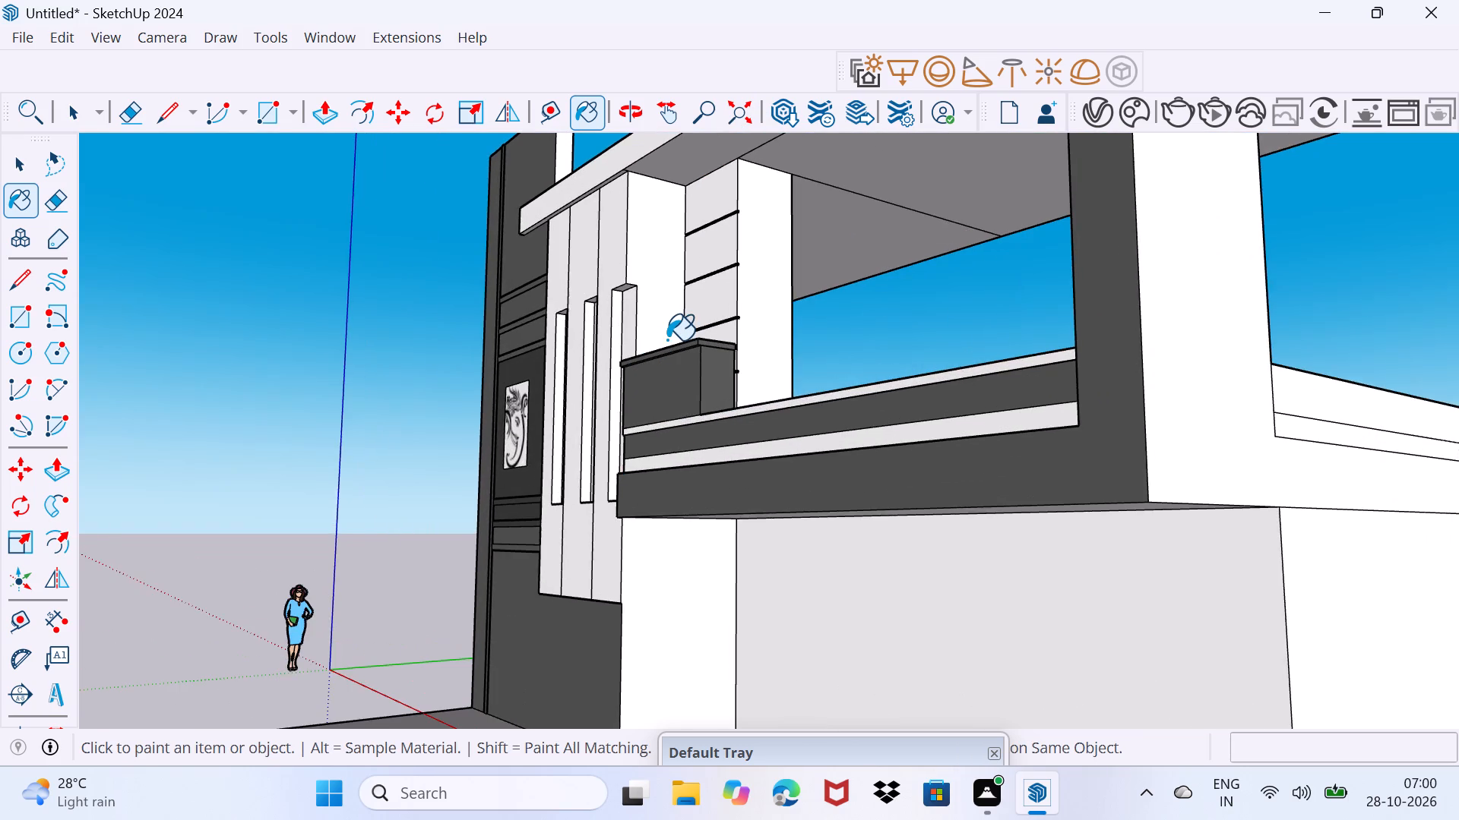
scroll(667, 340, up, 2)
shift+middle_drag(667, 340, 666, 591)
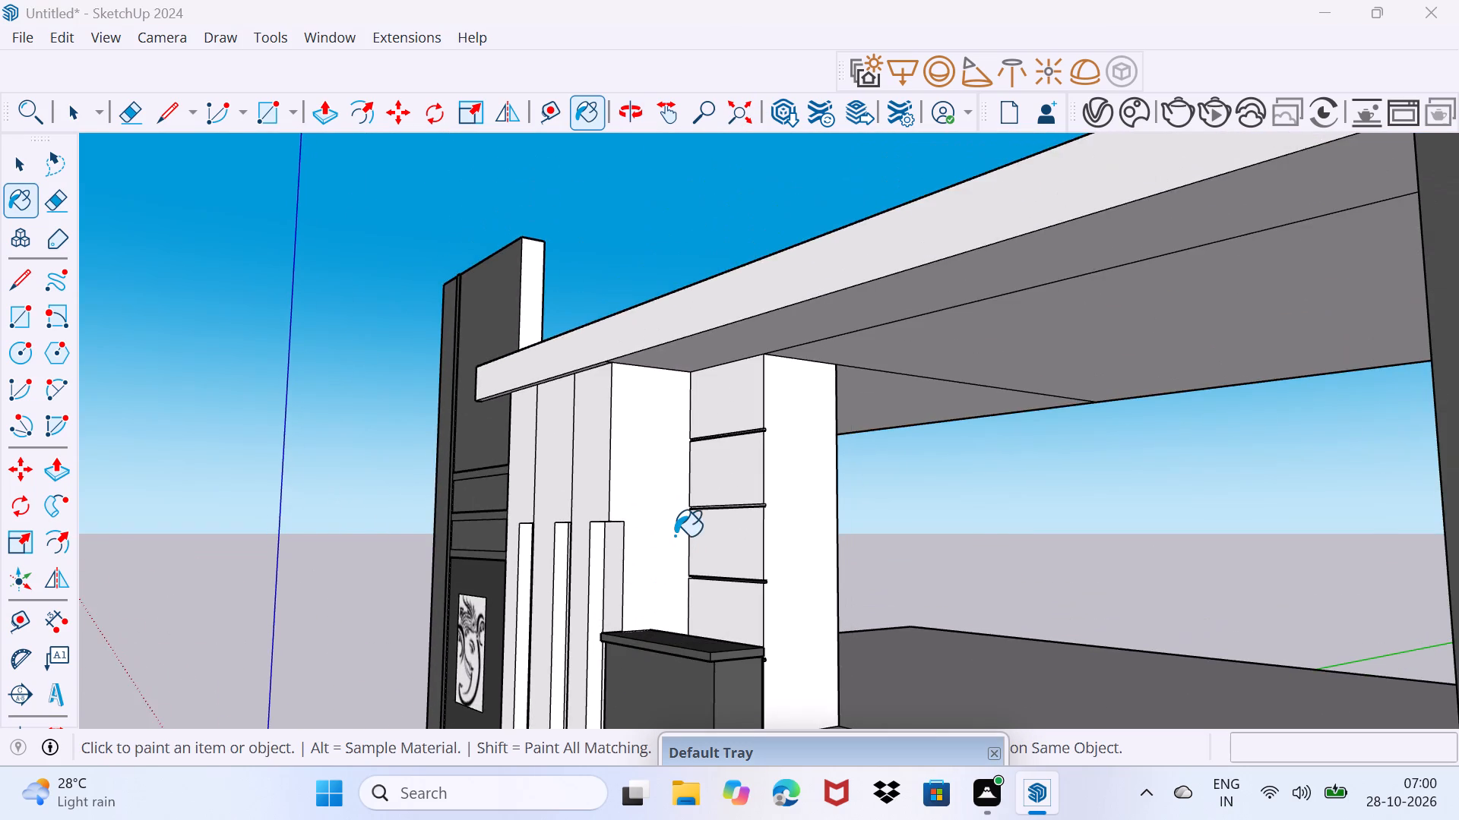
scroll(677, 528, up, 4)
middle_drag(508, 609, 827, 553)
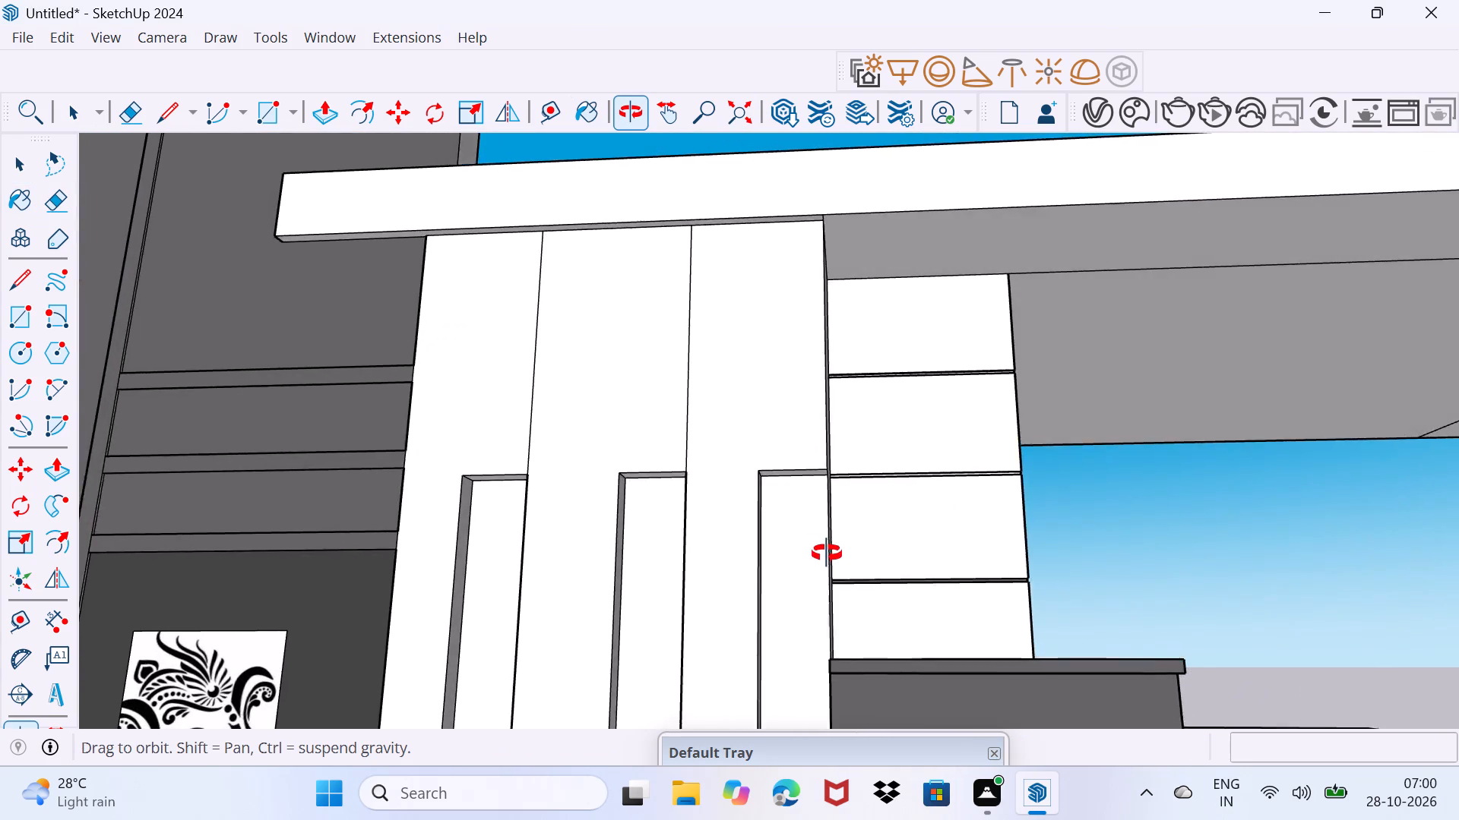
middle_drag(827, 553, 739, 554)
scroll(956, 524, up, 2)
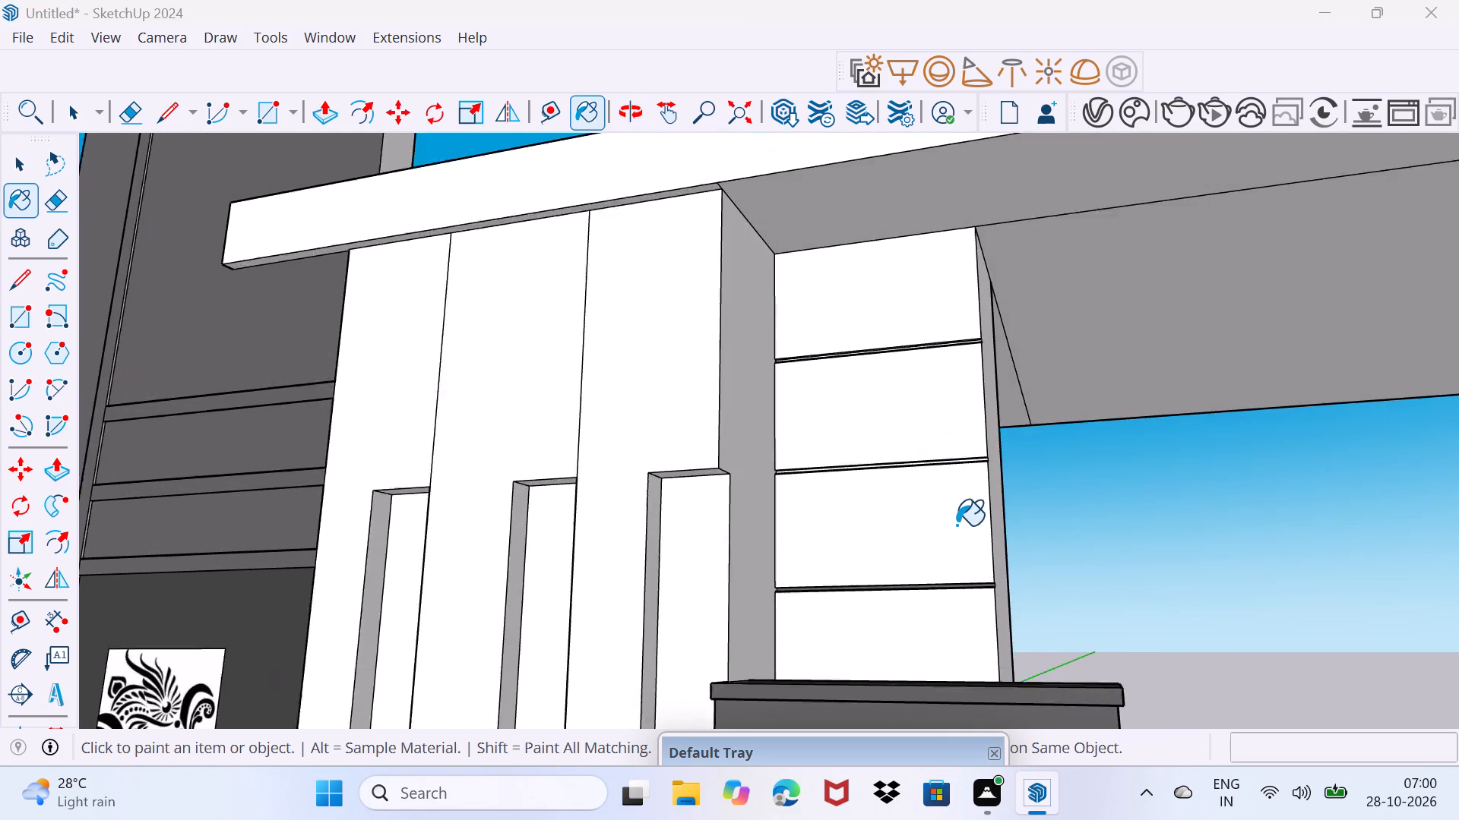
scroll(957, 525, up, 2)
scroll(985, 456, up, 17)
middle_drag(1018, 314, 759, 341)
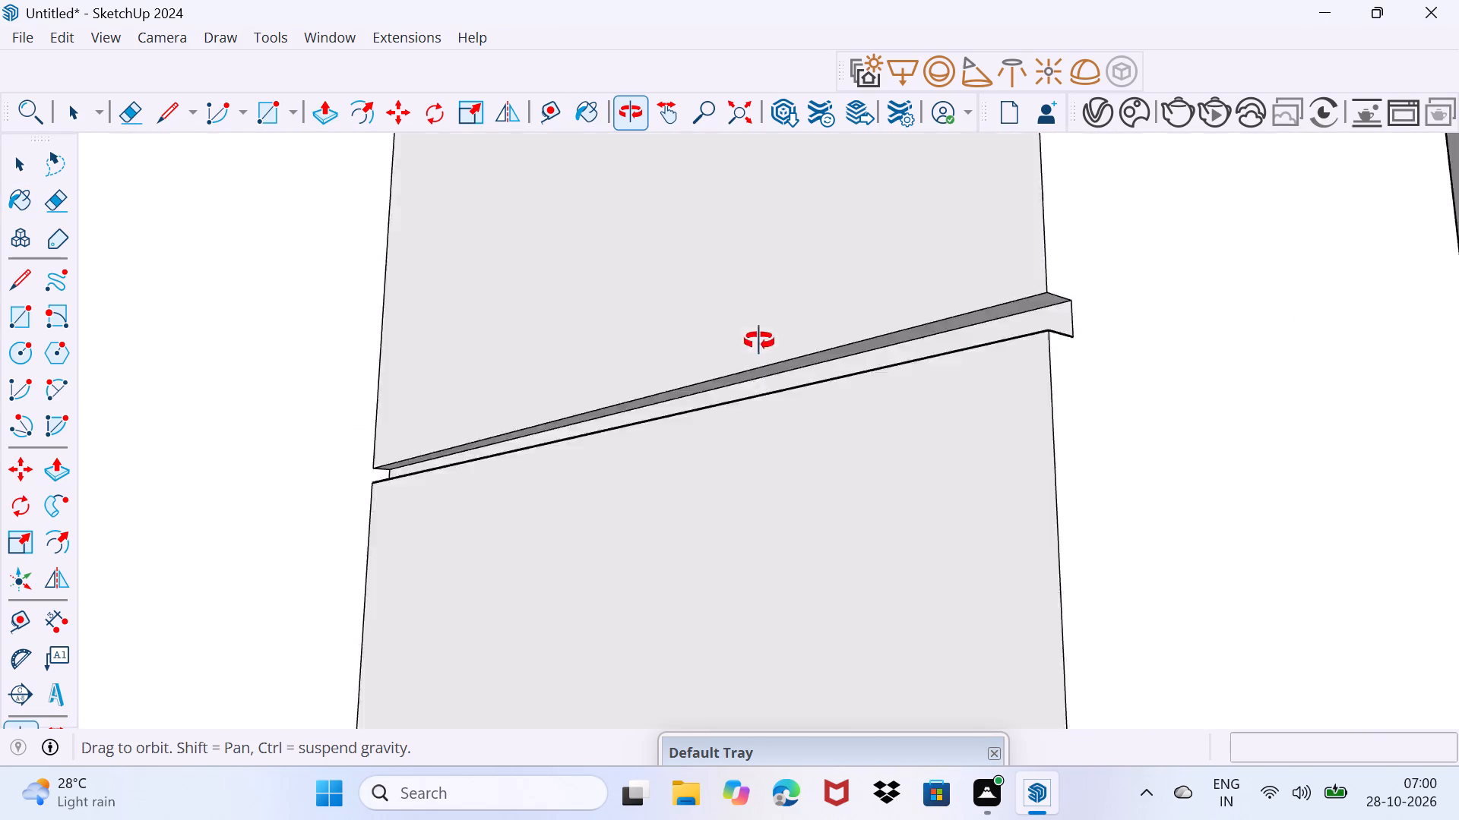
middle_drag(759, 341, 701, 399)
scroll(1018, 352, up, 11)
click(1015, 344)
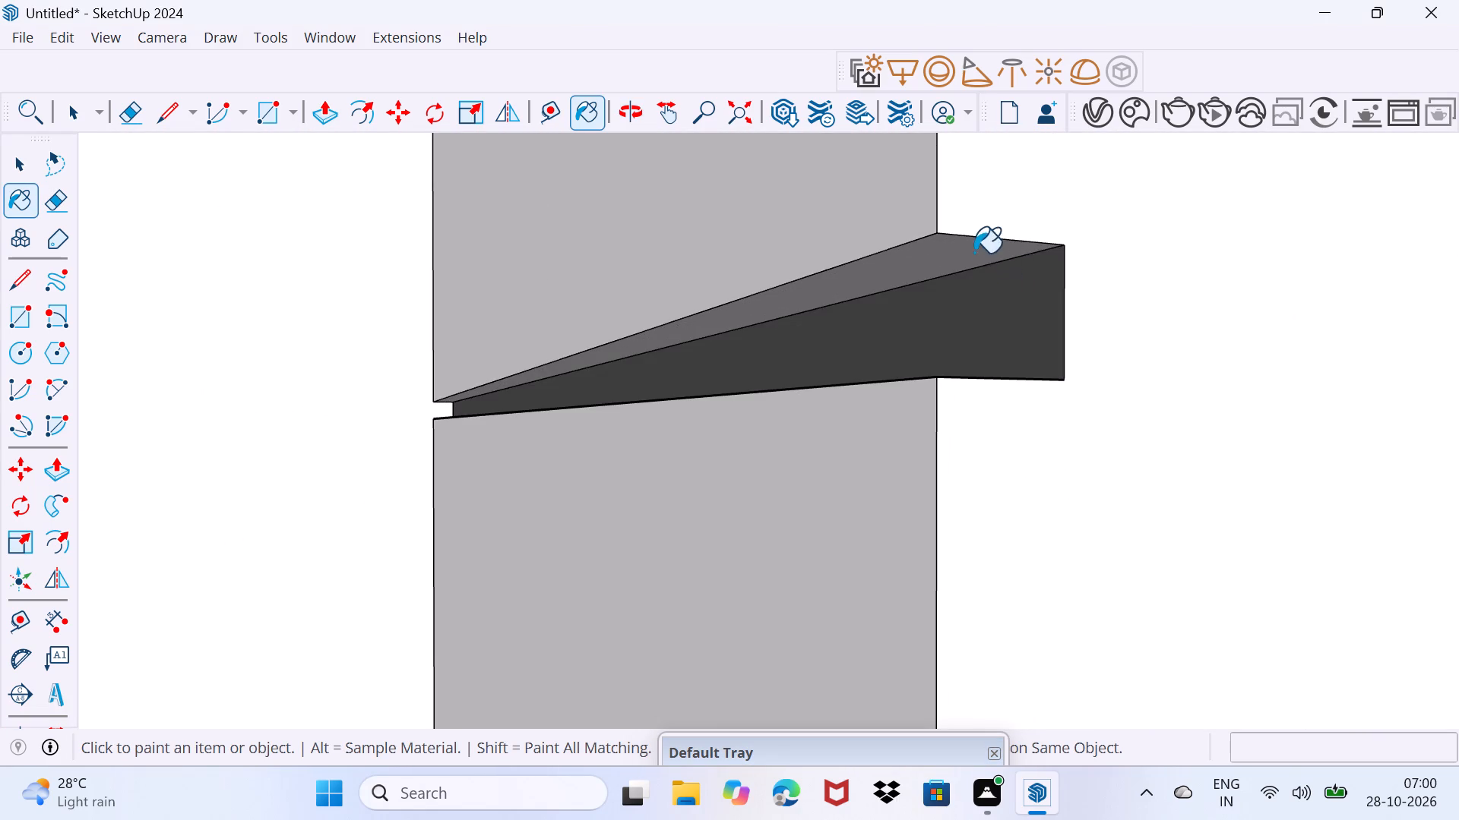
click(974, 252)
scroll(911, 340, up, 3)
middle_drag(923, 415, 940, 535)
middle_click(957, 380)
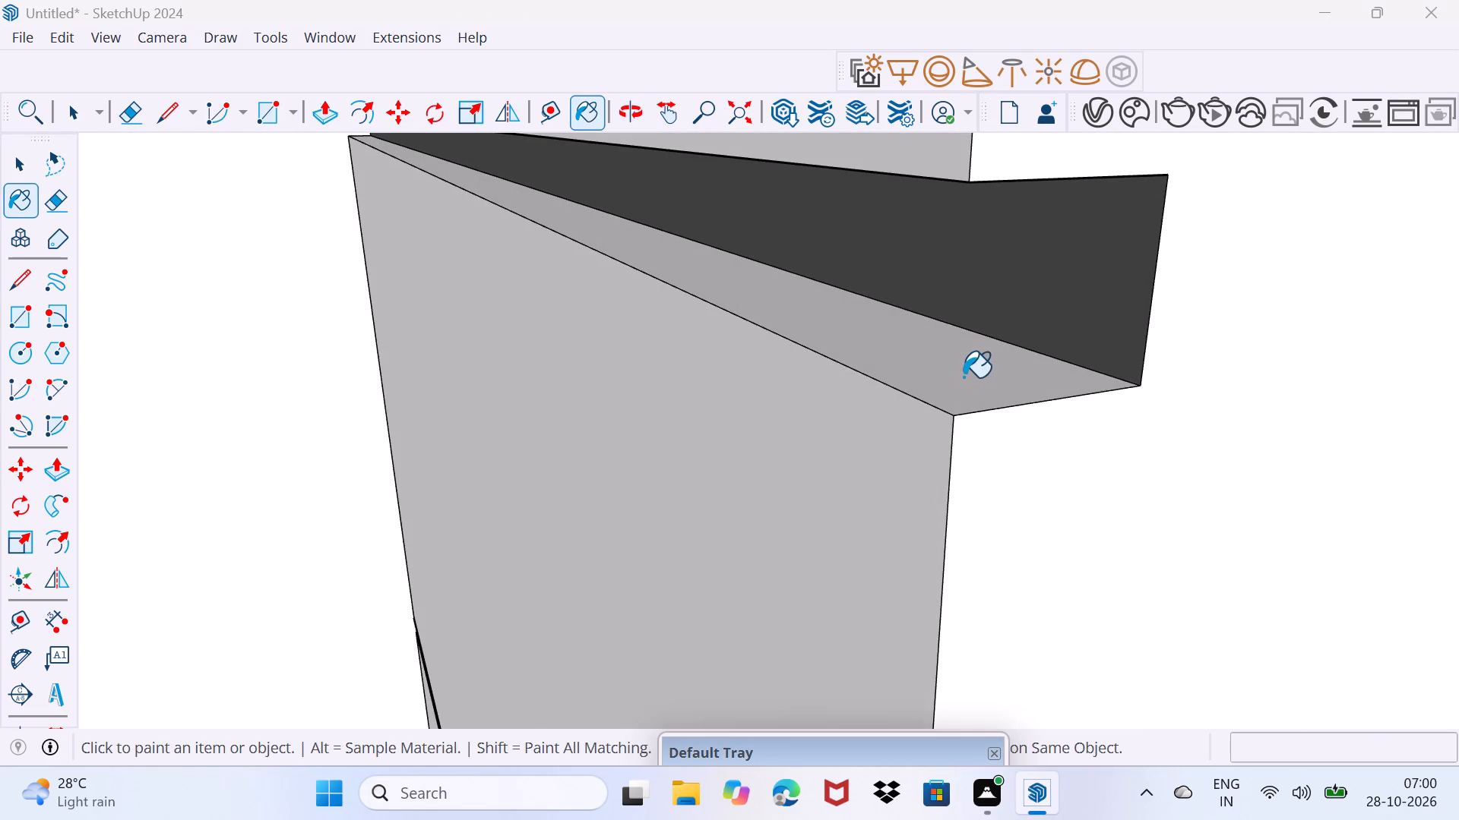
click(964, 377)
scroll(943, 365, down, 20)
scroll(943, 365, down, 9)
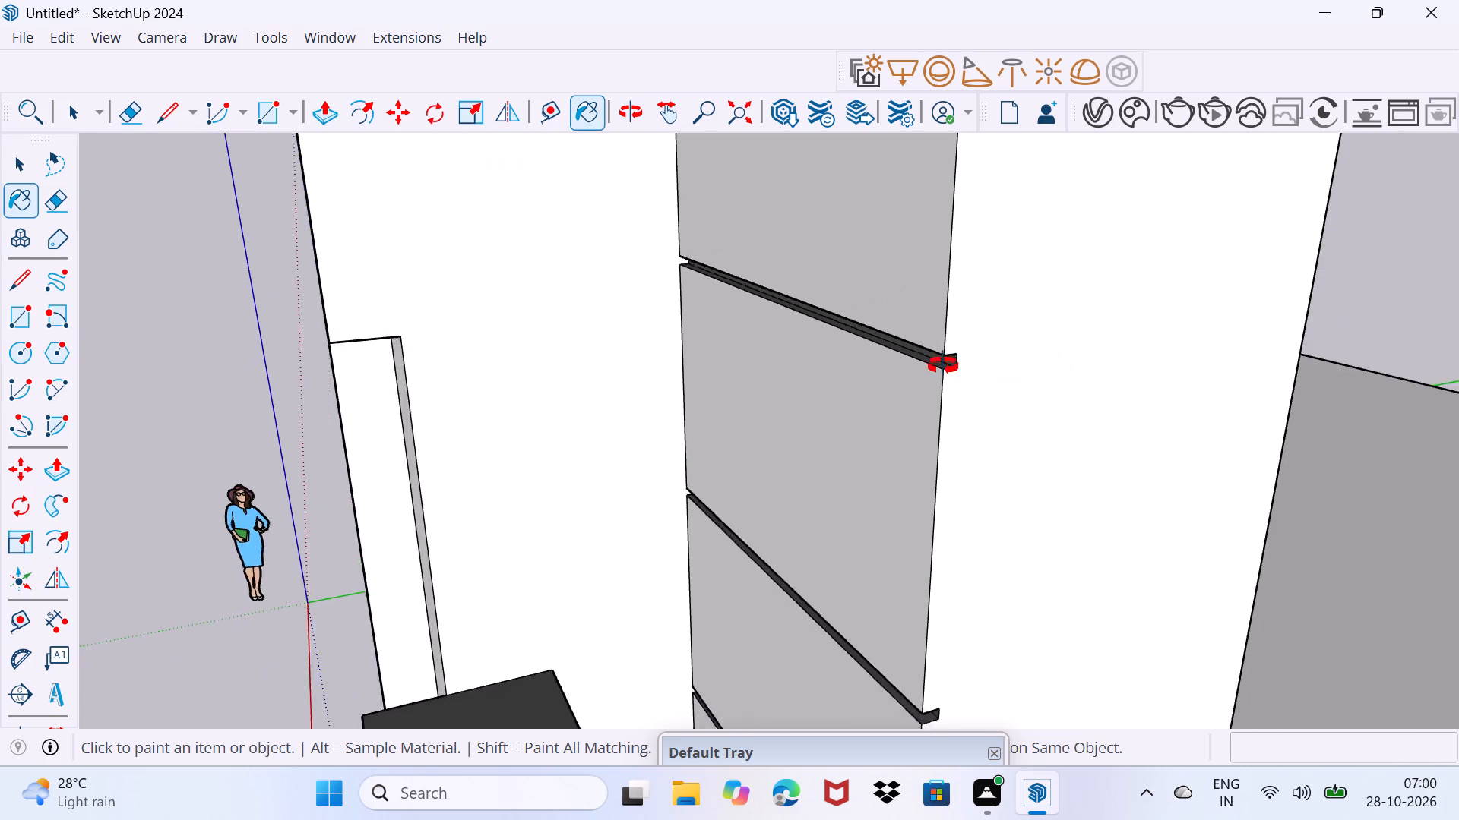
Paint the back, upper and lower faces of the topmost groove in the white wall with the lighter dark grey.
middle_click(943, 365)
scroll(943, 366, down, 14)
middle_drag(944, 363, 961, 617)
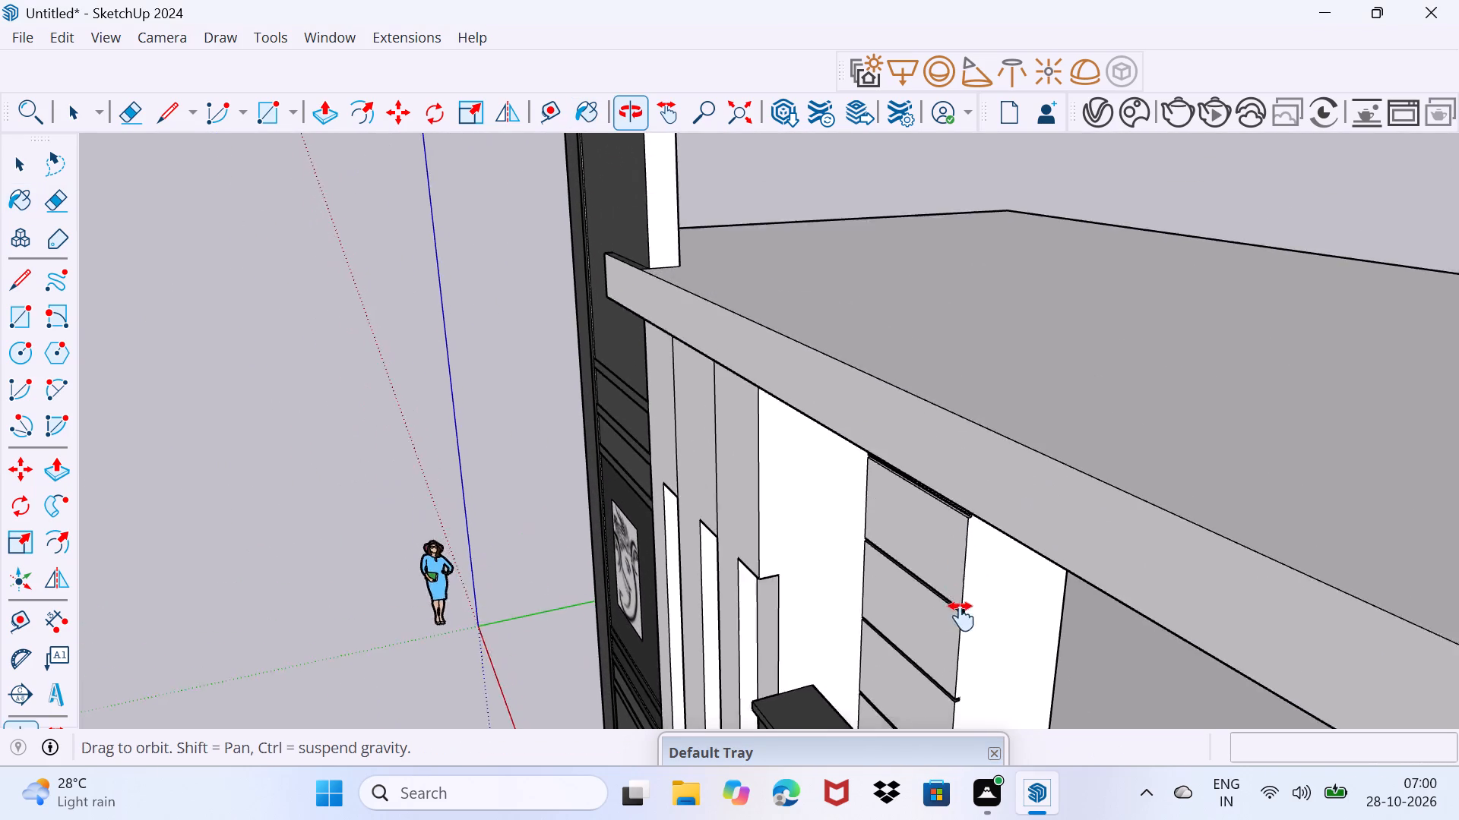
middle_drag(961, 617, 959, 607)
shift+scroll(959, 607, down, 1)
scroll(903, 522, up, 10)
middle_drag(992, 528, 1023, 484)
scroll(1144, 464, up, 7)
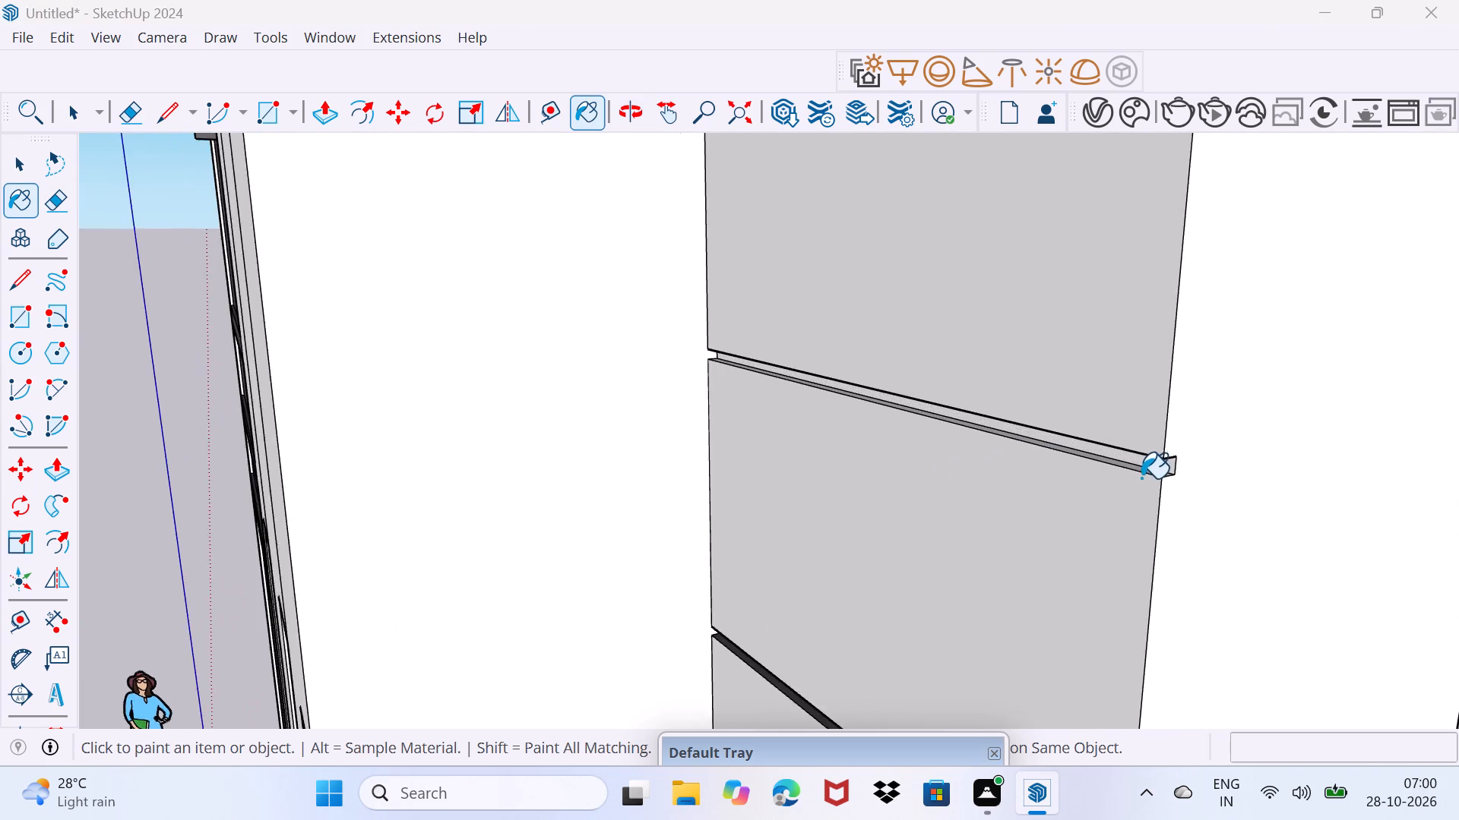
scroll(1141, 478, up, 19)
middle_drag(1239, 462, 1265, 360)
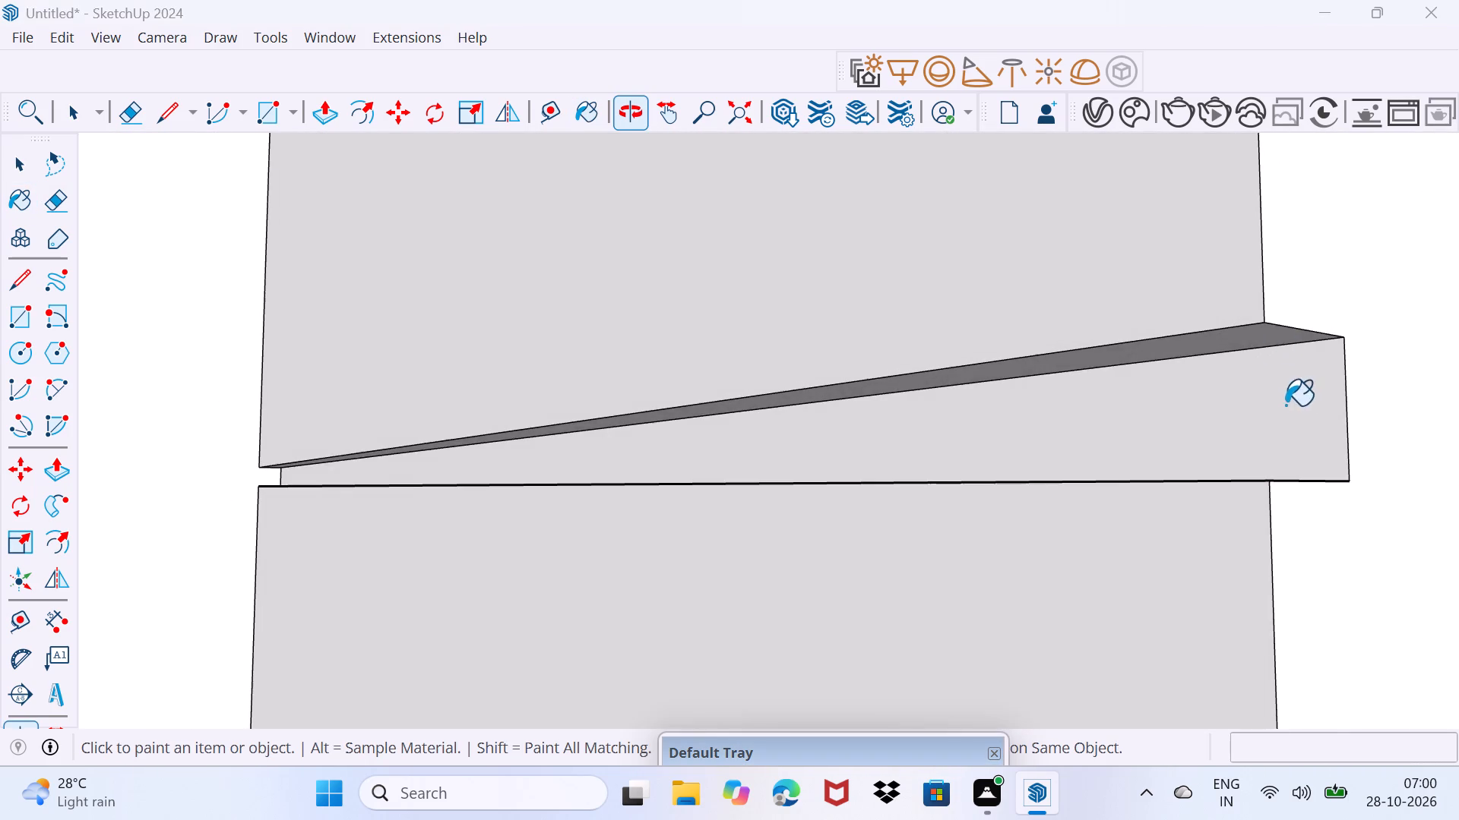
click(1291, 408)
click(1271, 335)
middle_drag(1241, 418, 1221, 540)
click(1224, 462)
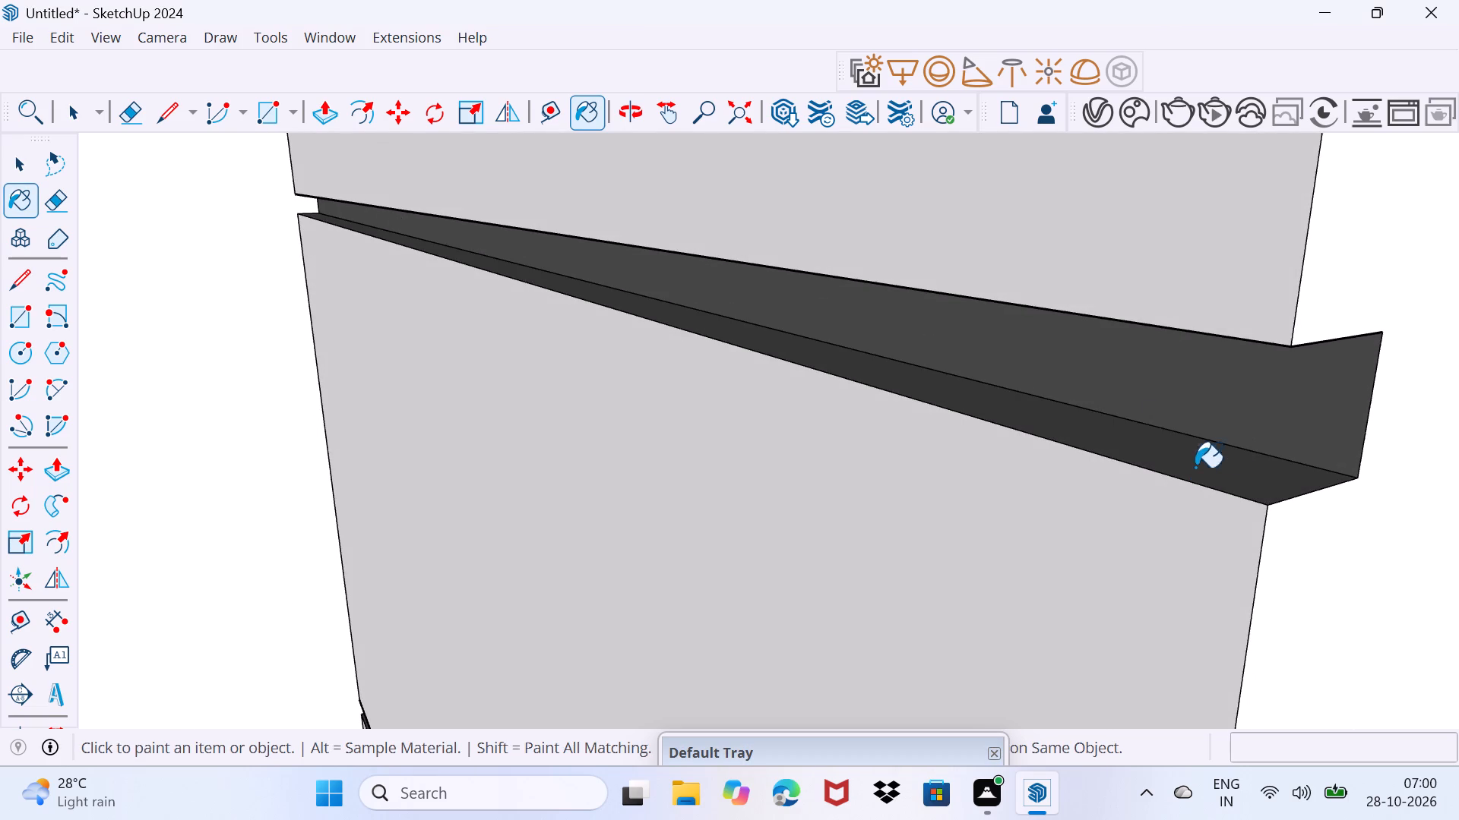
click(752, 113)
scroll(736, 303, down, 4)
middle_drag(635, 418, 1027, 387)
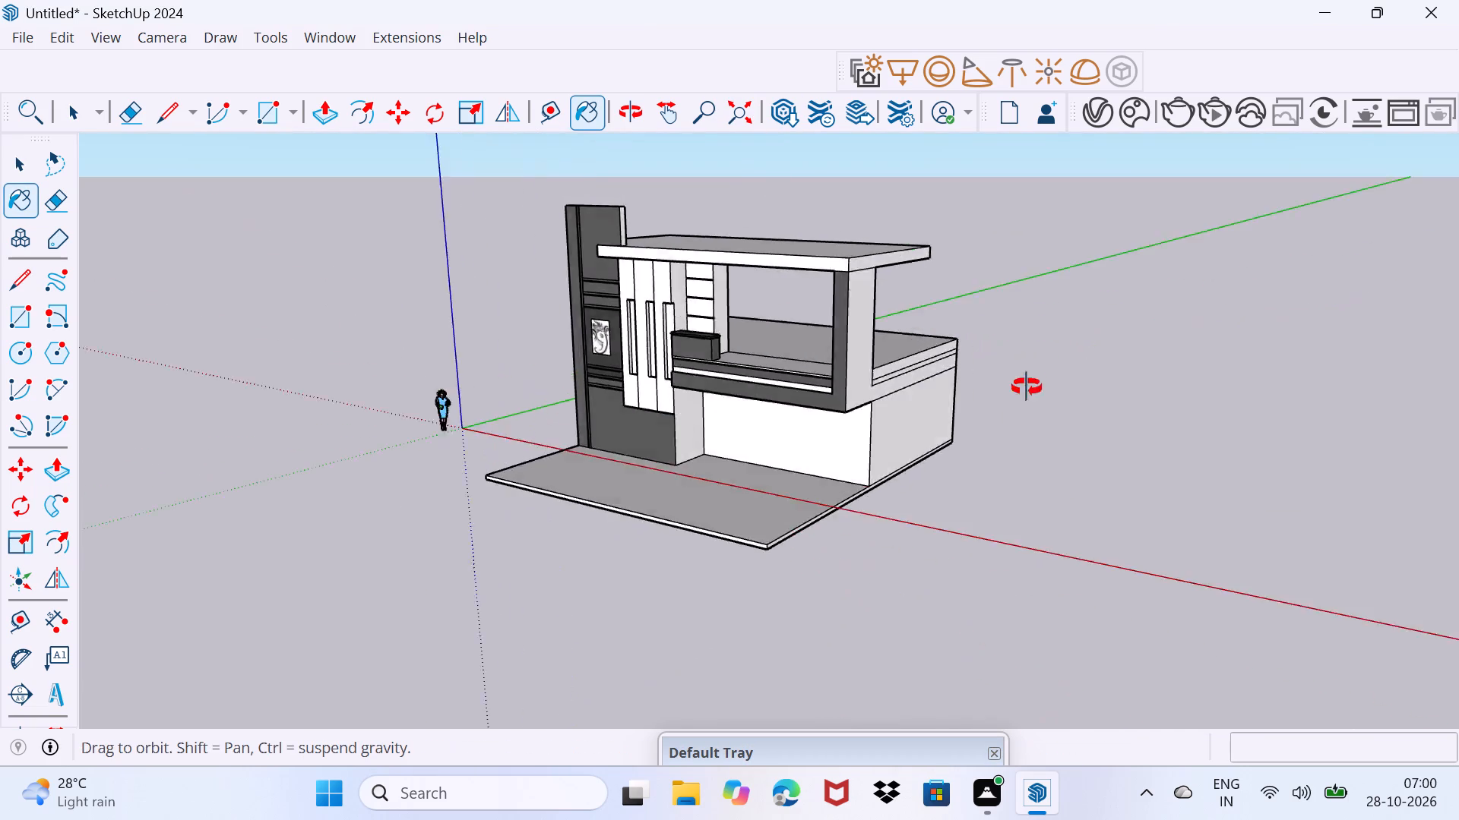
Paint the front faces of the three tall vertical facade panels beside the balcony with the light grey marble stone.
middle_drag(1027, 387, 1142, 365)
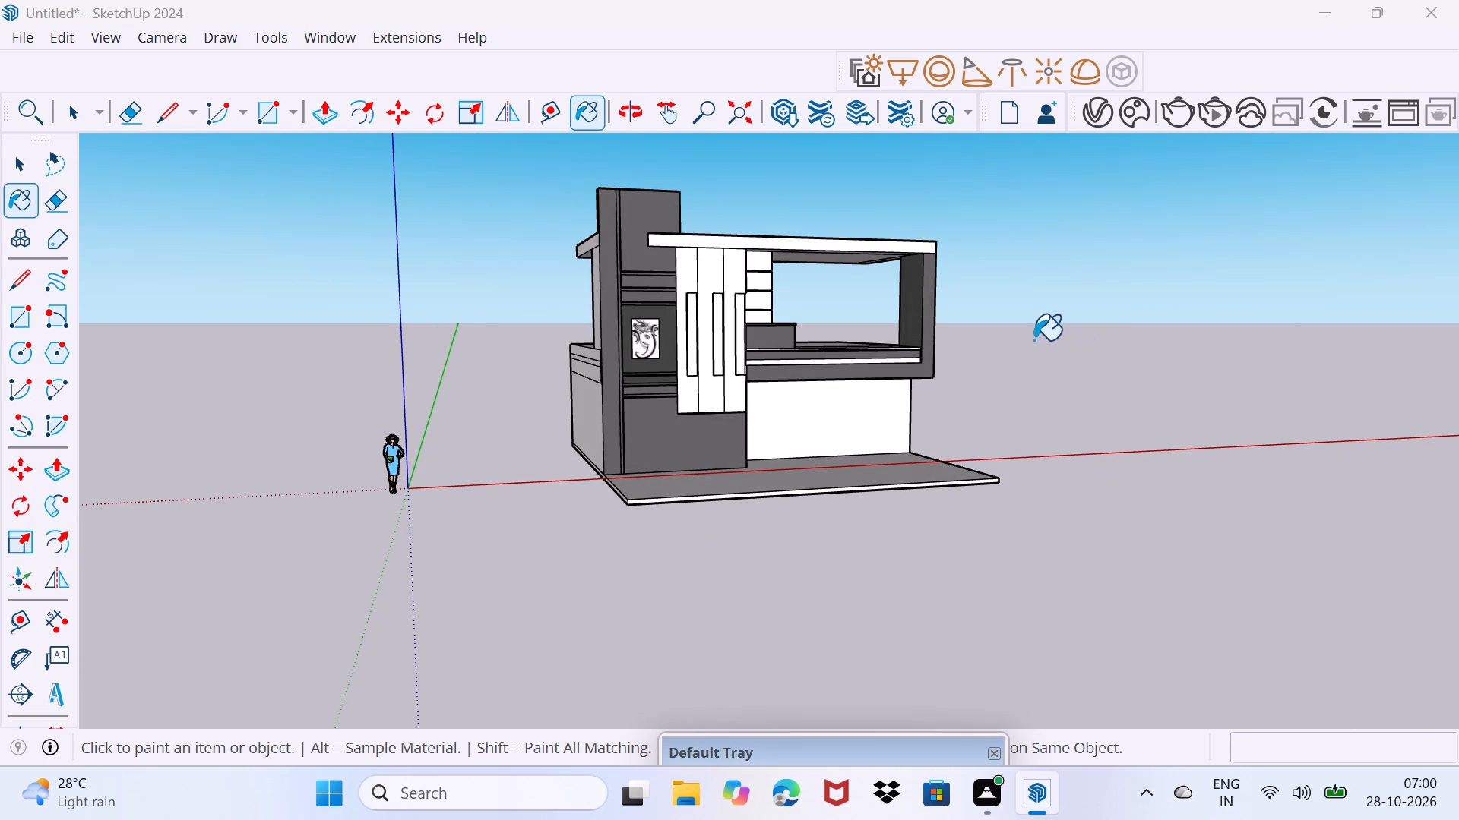
scroll(665, 412, up, 3)
scroll(781, 348, up, 4)
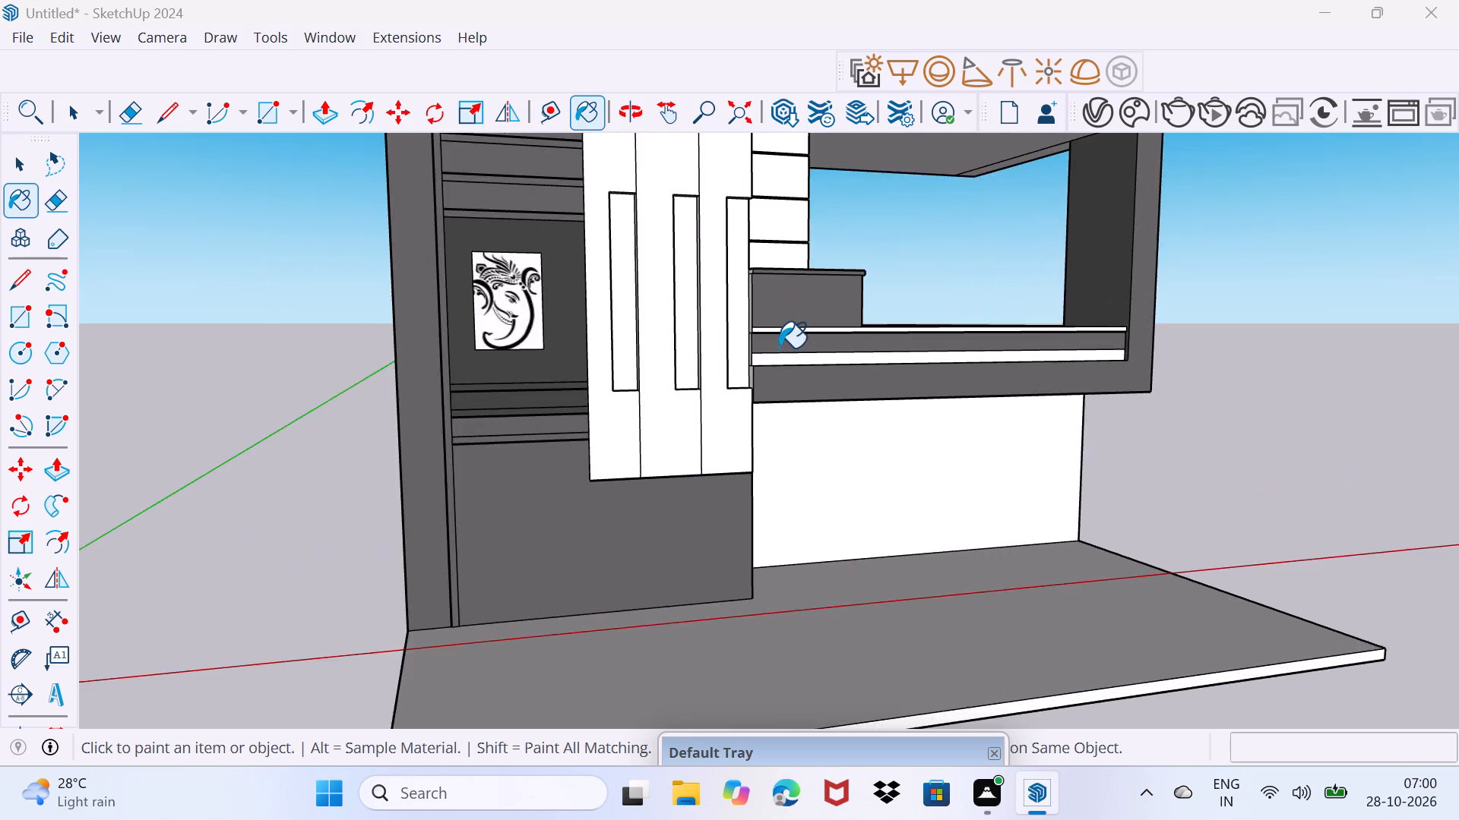
scroll(779, 348, up, 10)
middle_drag(728, 396, 686, 424)
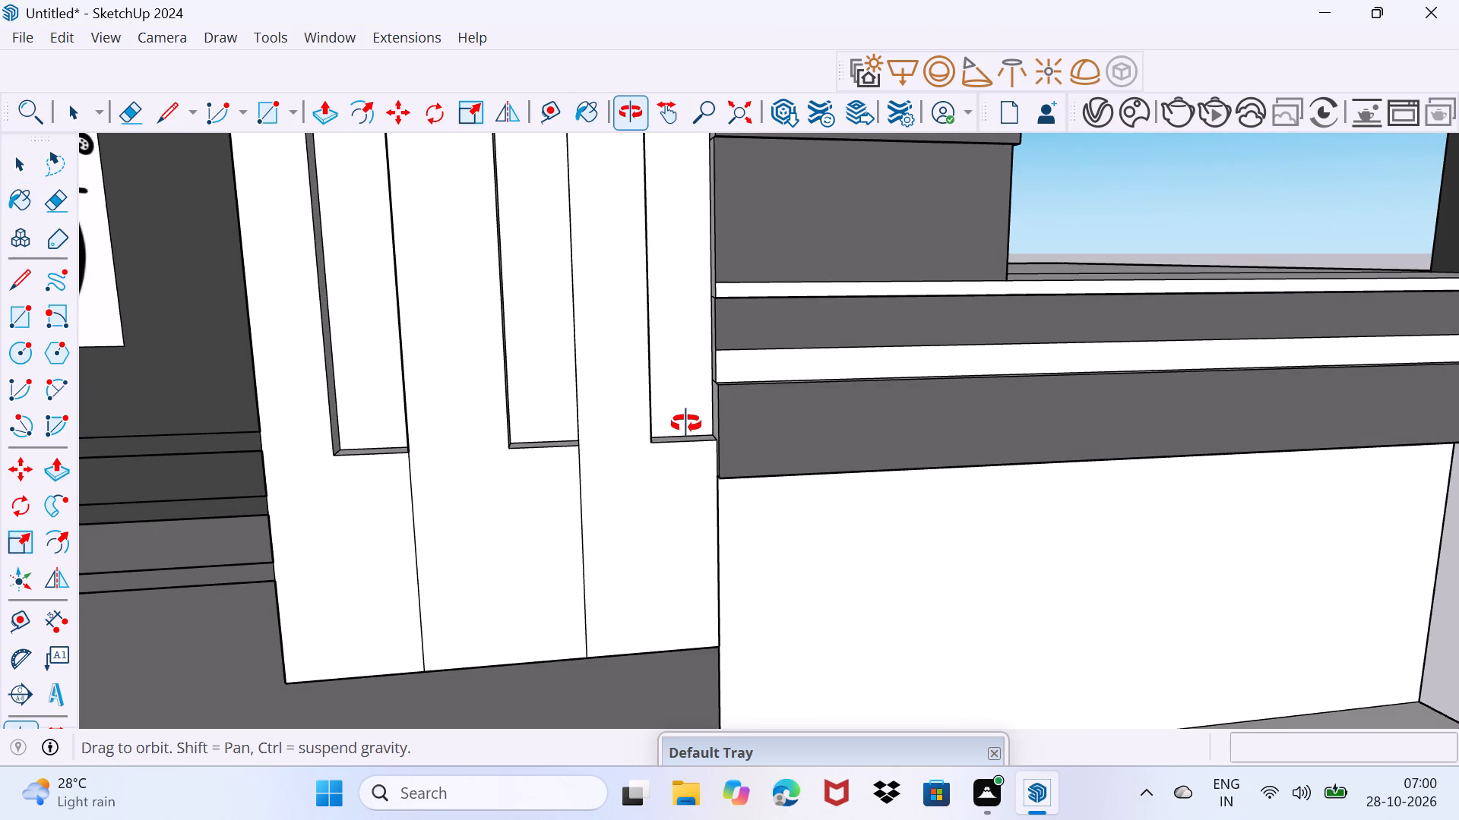
middle_drag(686, 424, 712, 415)
scroll(646, 462, down, 3)
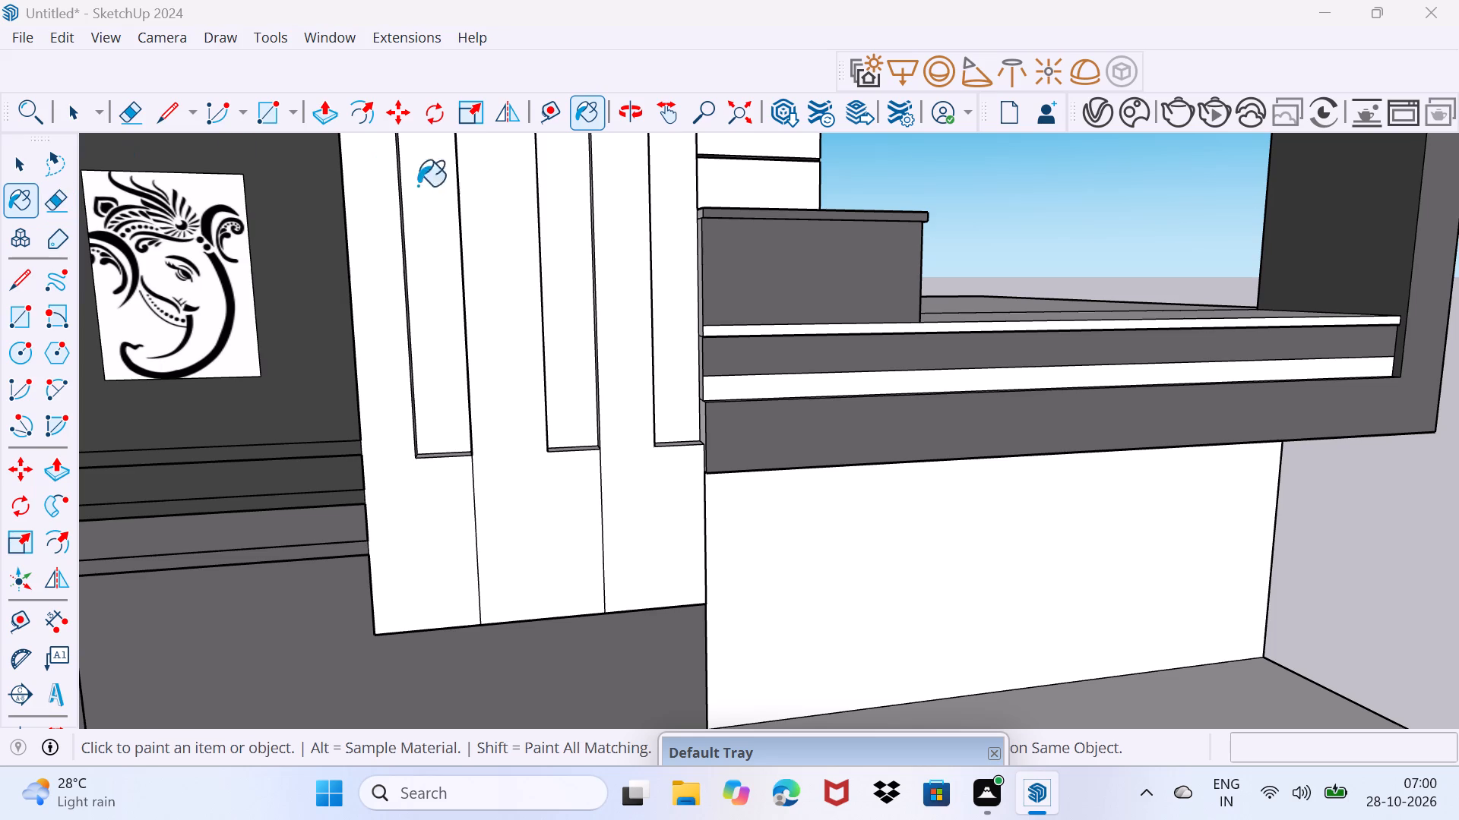
drag(700, 749, 947, 229)
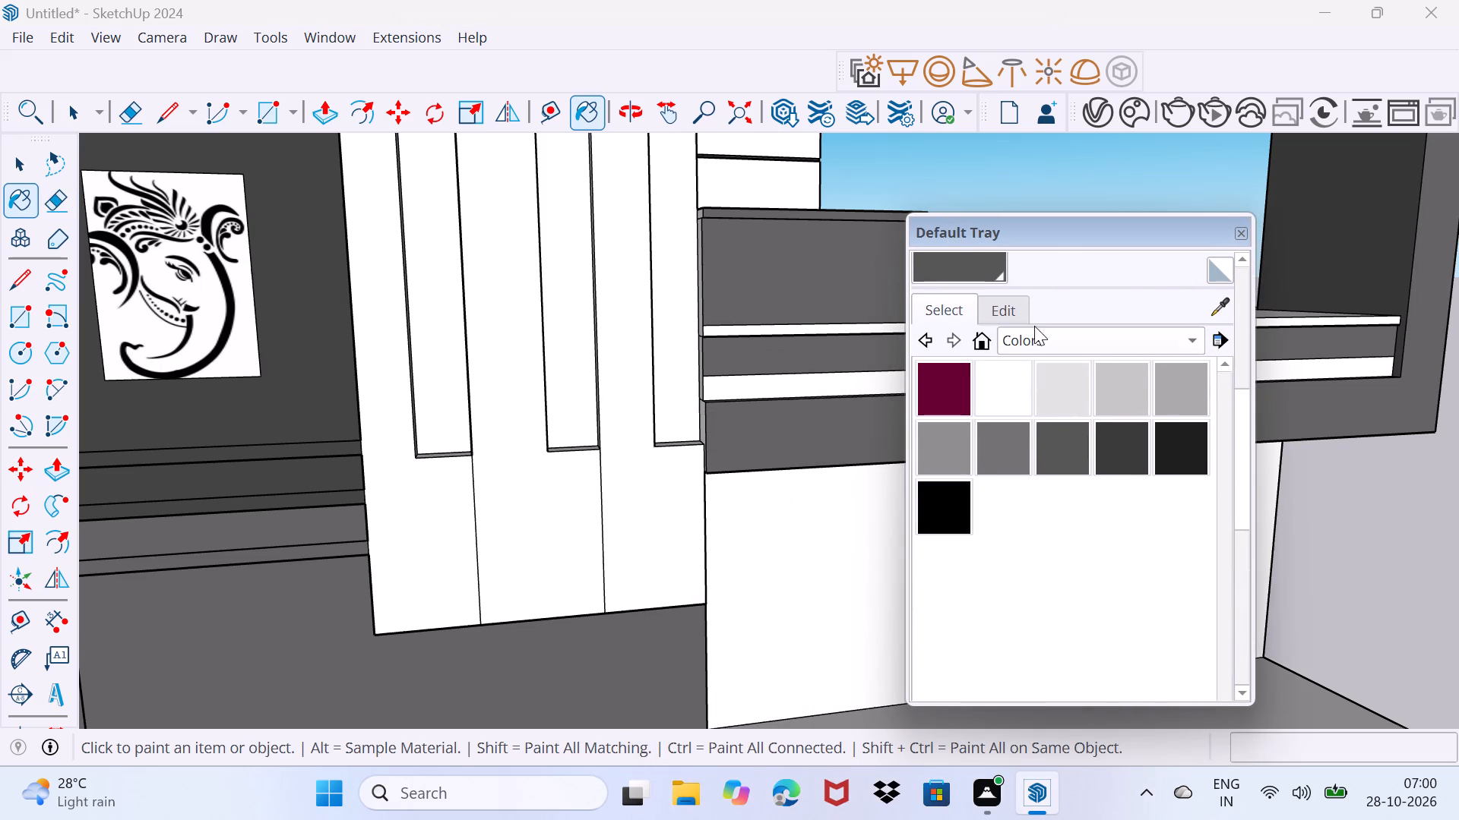
click(1038, 338)
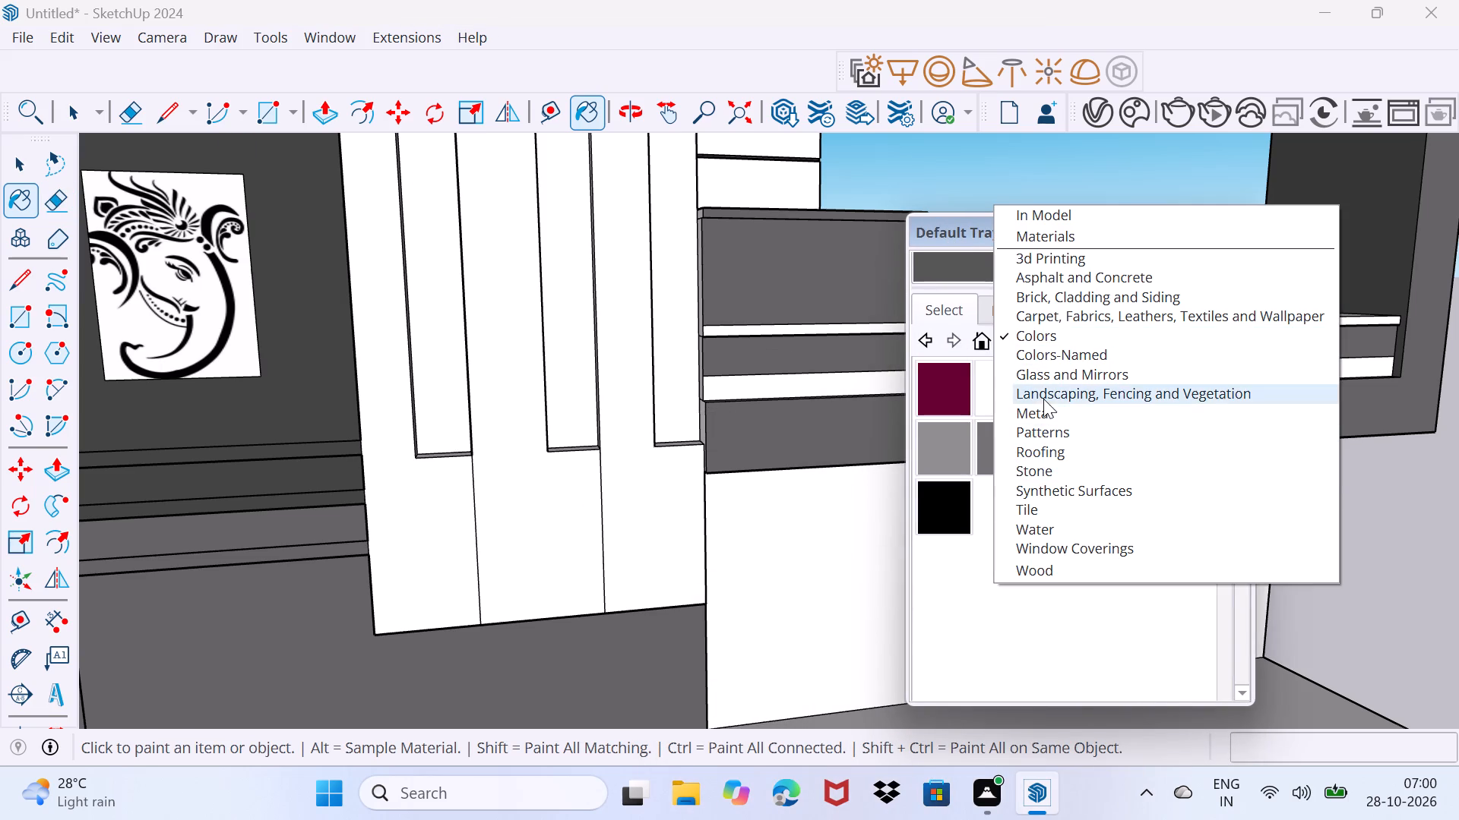
click(1046, 466)
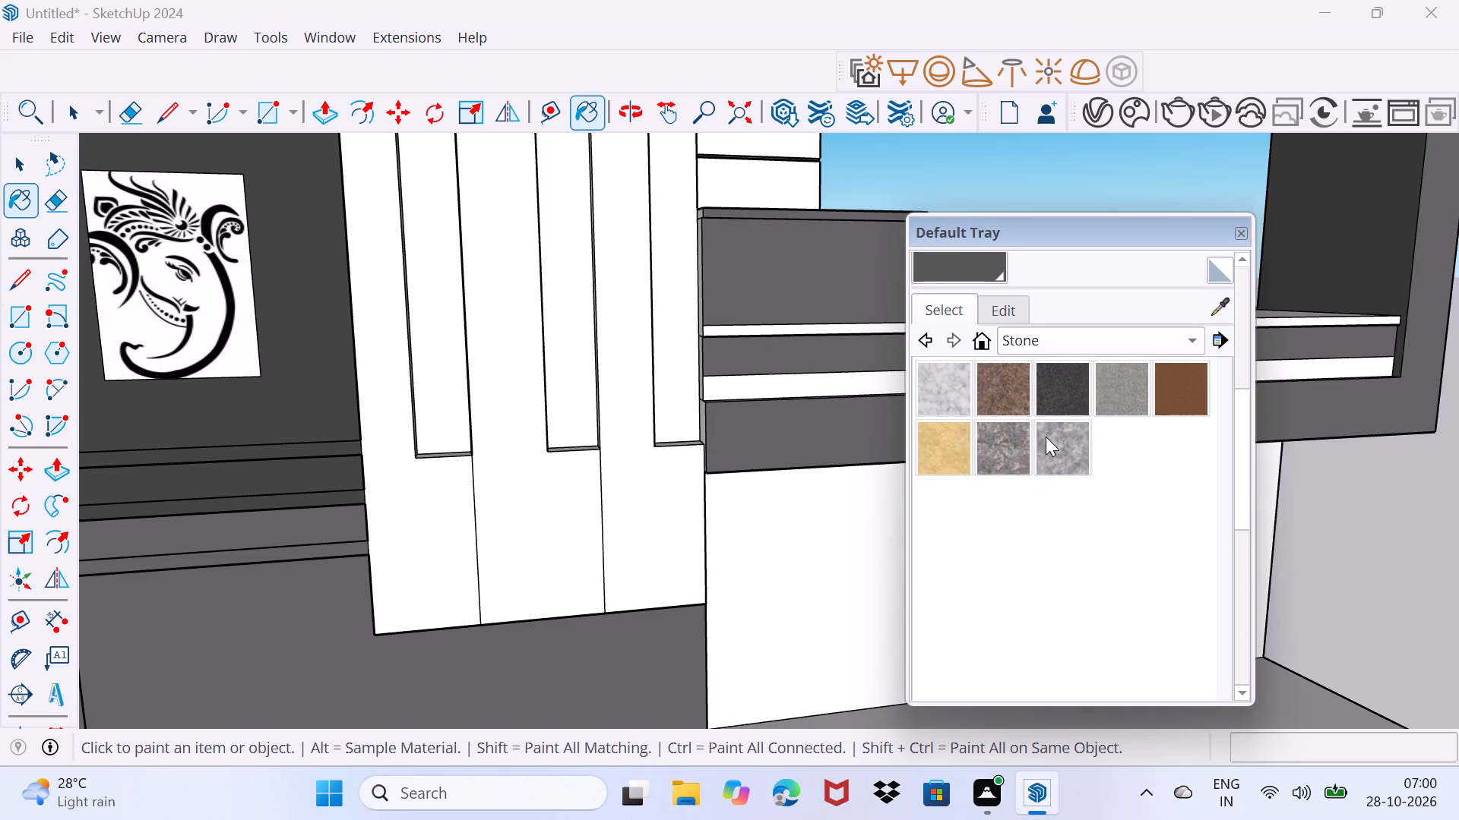
click(951, 374)
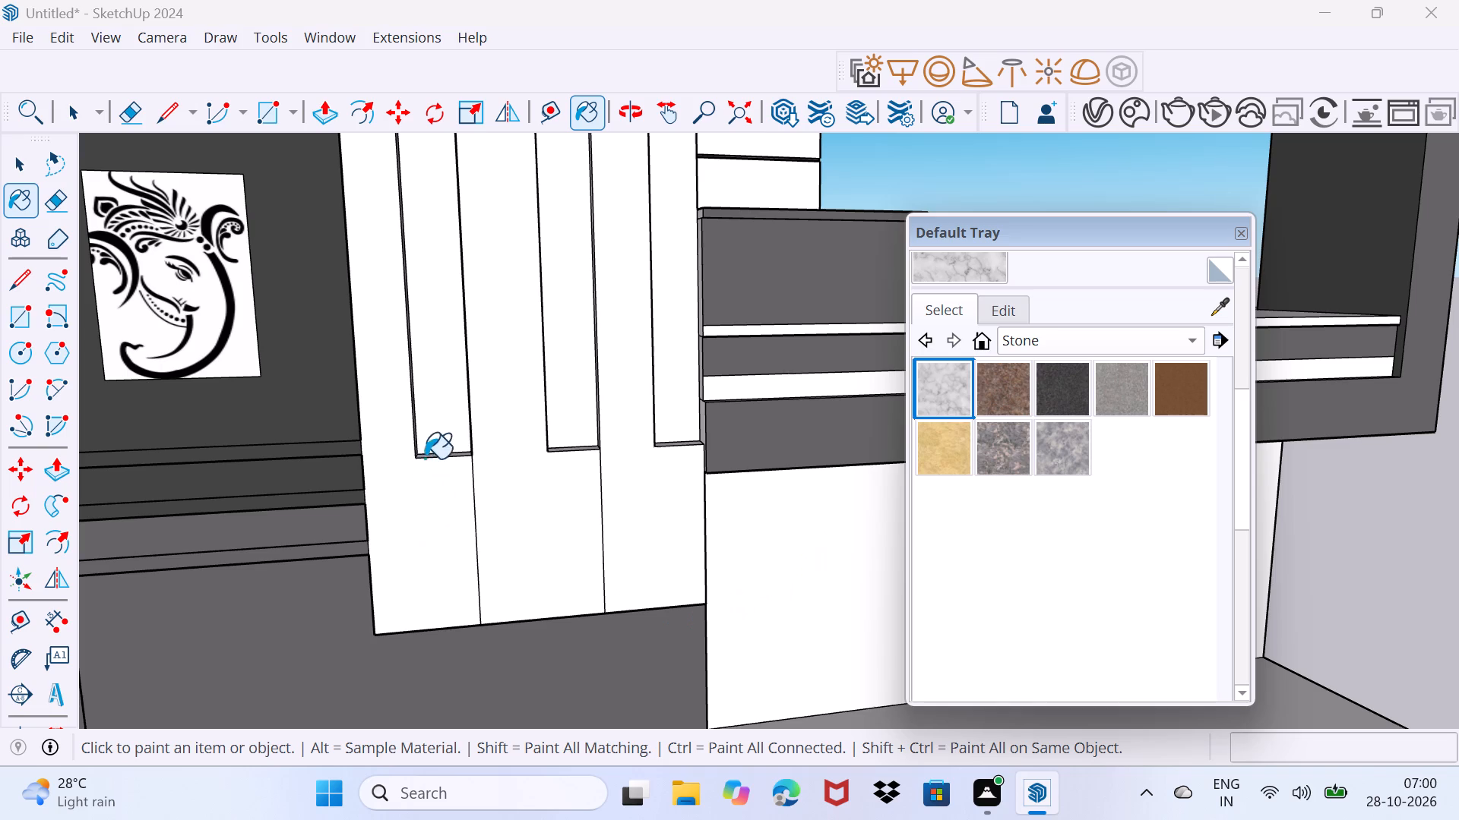
click(416, 503)
click(540, 500)
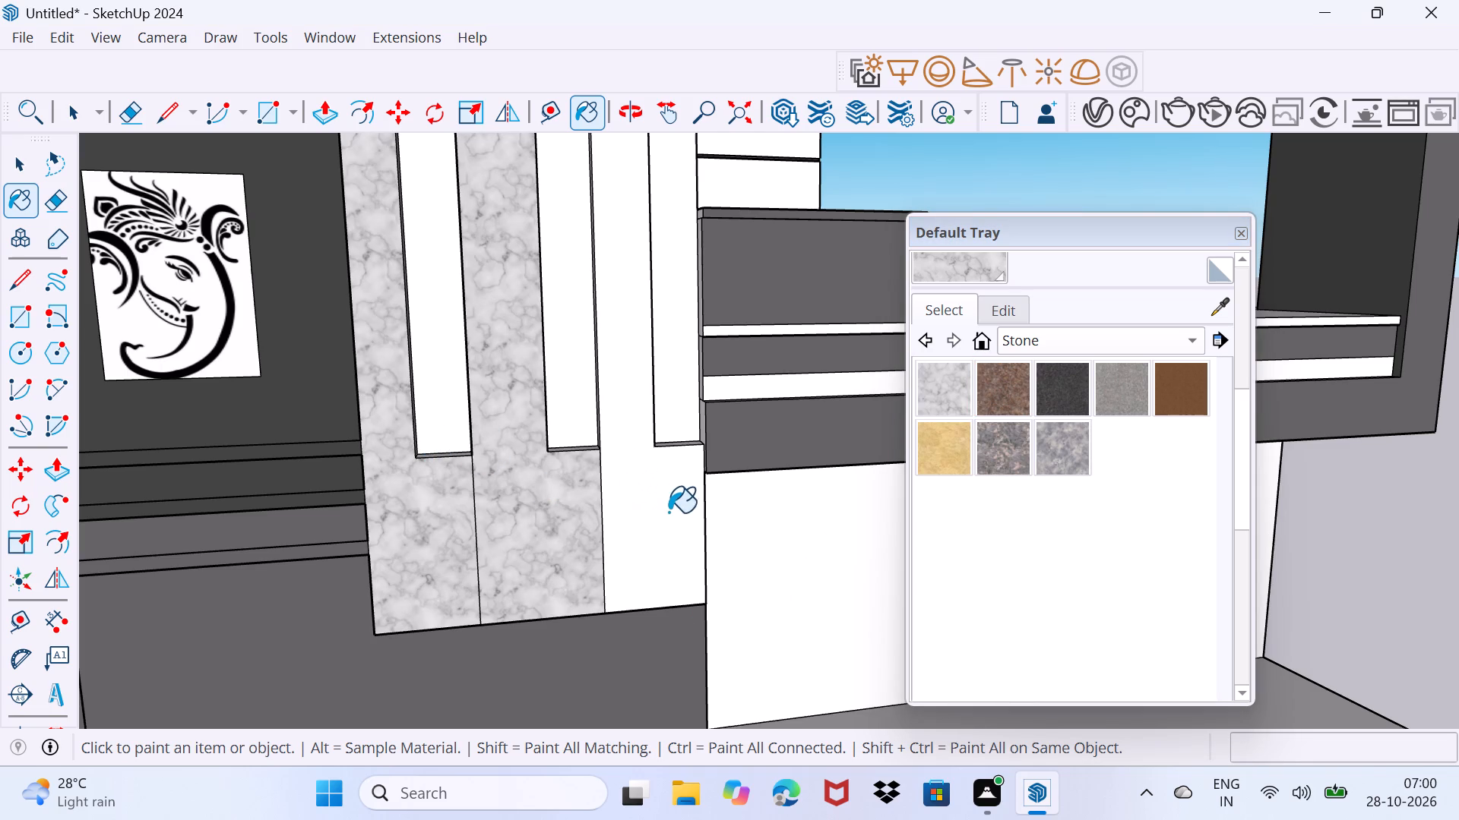
click(622, 519)
Paint the back faces of the three vertical slots in the marble panels with the brown stone material.
scroll(601, 468, down, 6)
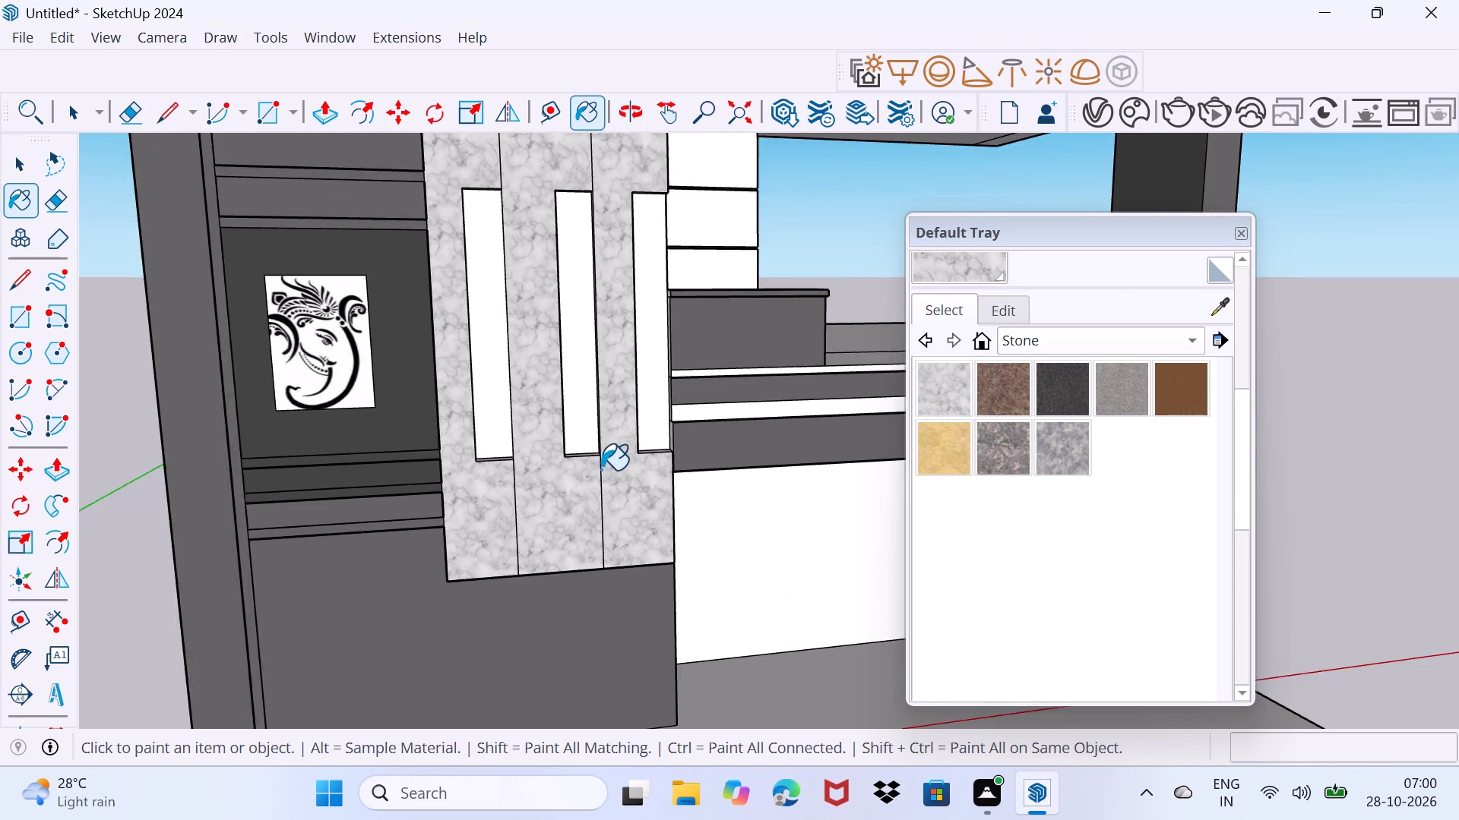
scroll(601, 470, down, 1)
scroll(600, 323, up, 2)
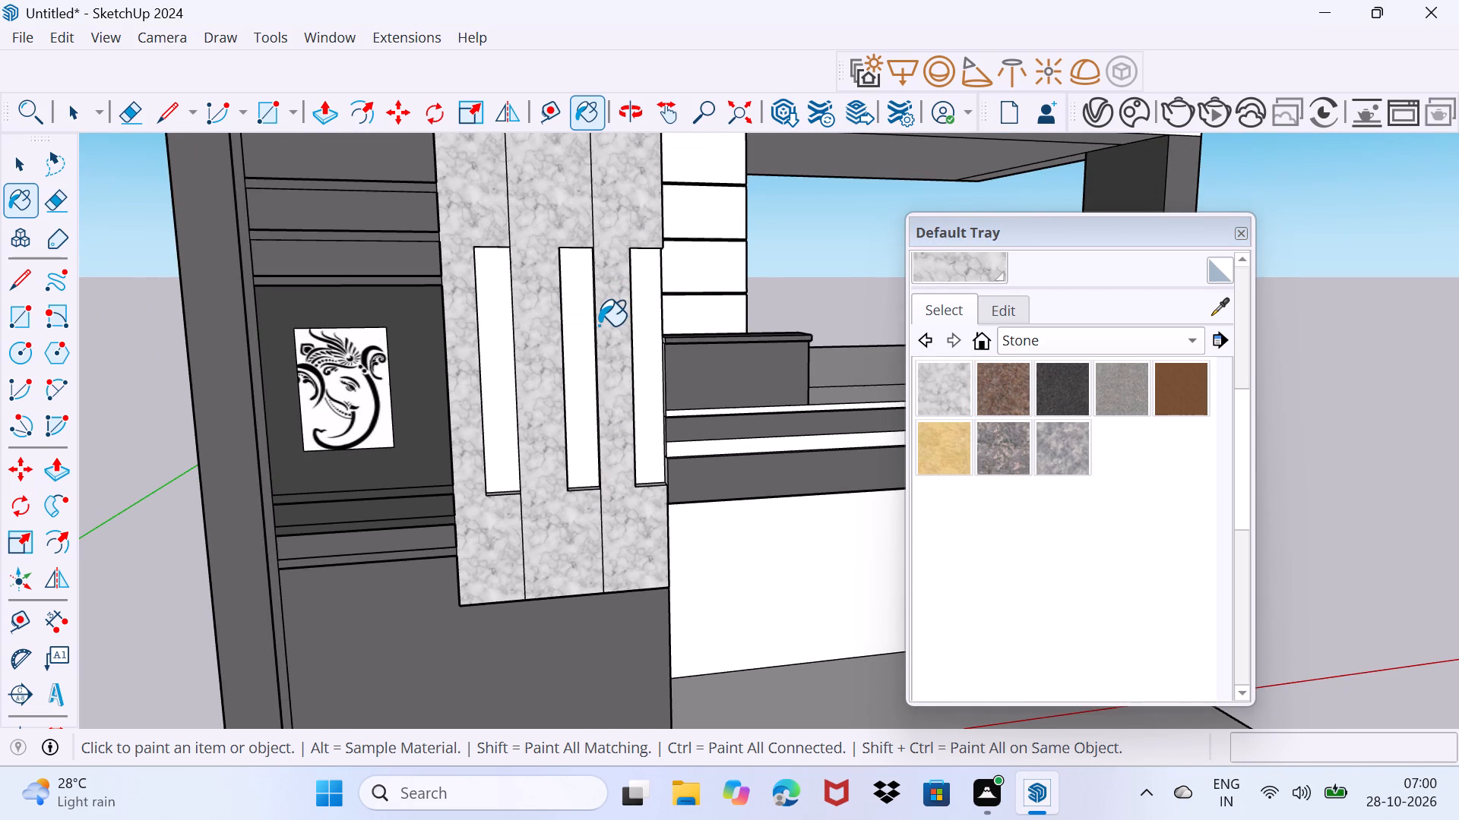
scroll(961, 461, up, 2)
click(1191, 395)
scroll(493, 416, up, 4)
click(495, 409)
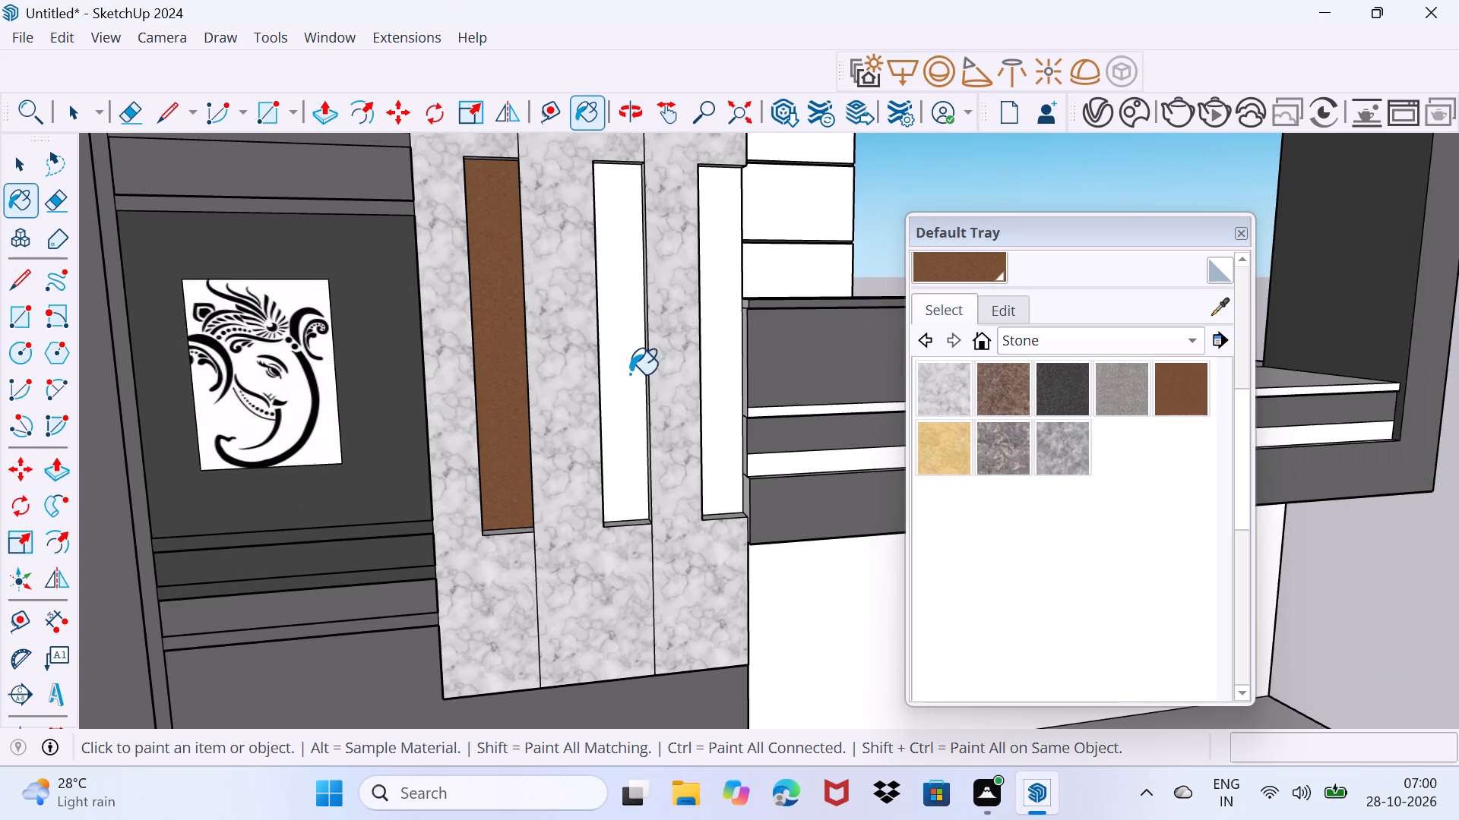
click(624, 380)
click(729, 388)
Paint the balcony-end faces lining the slot nearest the balcony and that slot's bottom face with the brown stone.
scroll(711, 415, up, 5)
middle_drag(711, 447, 768, 447)
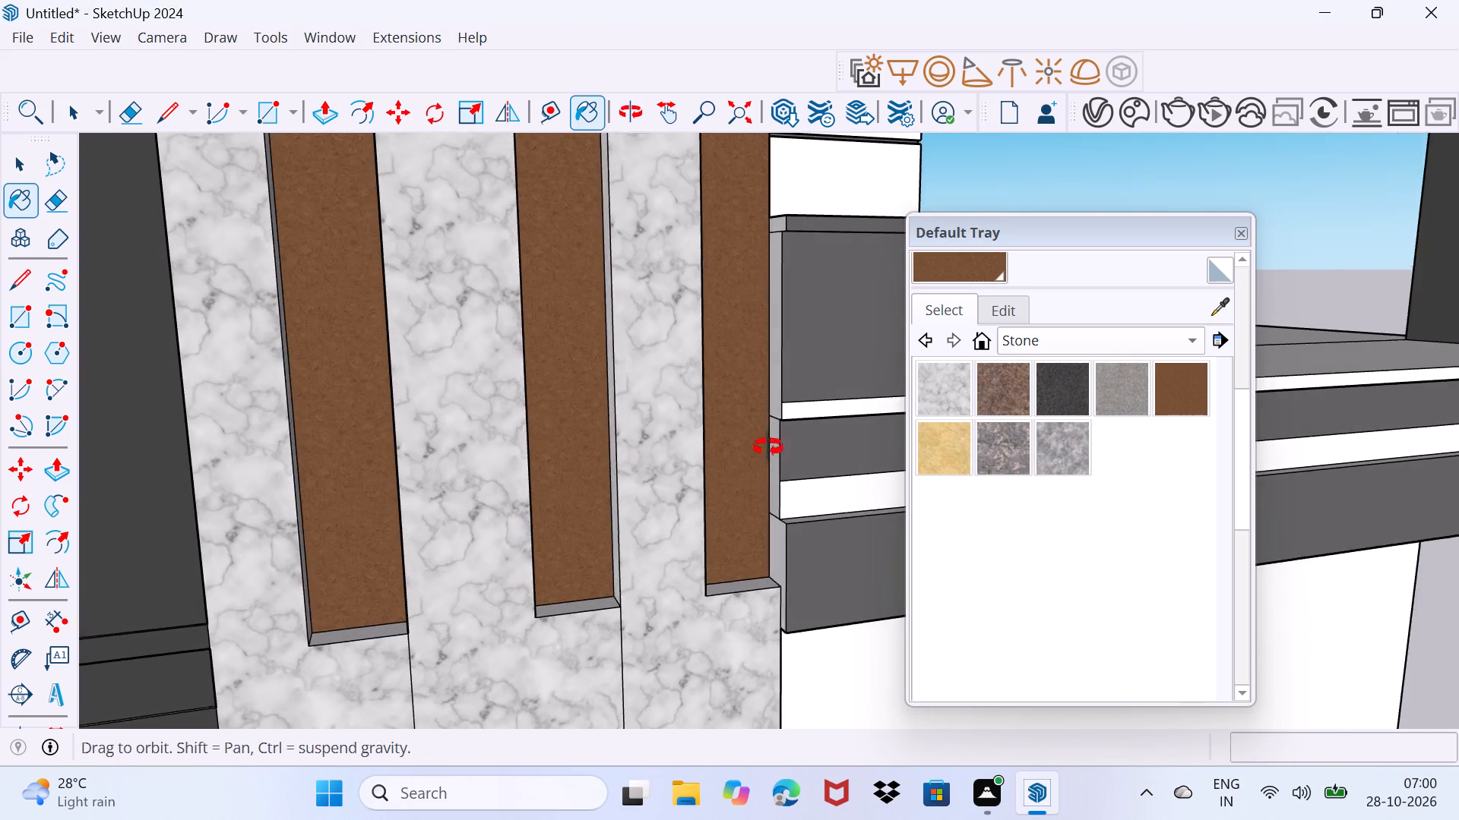
middle_drag(768, 447, 792, 438)
click(774, 369)
click(785, 307)
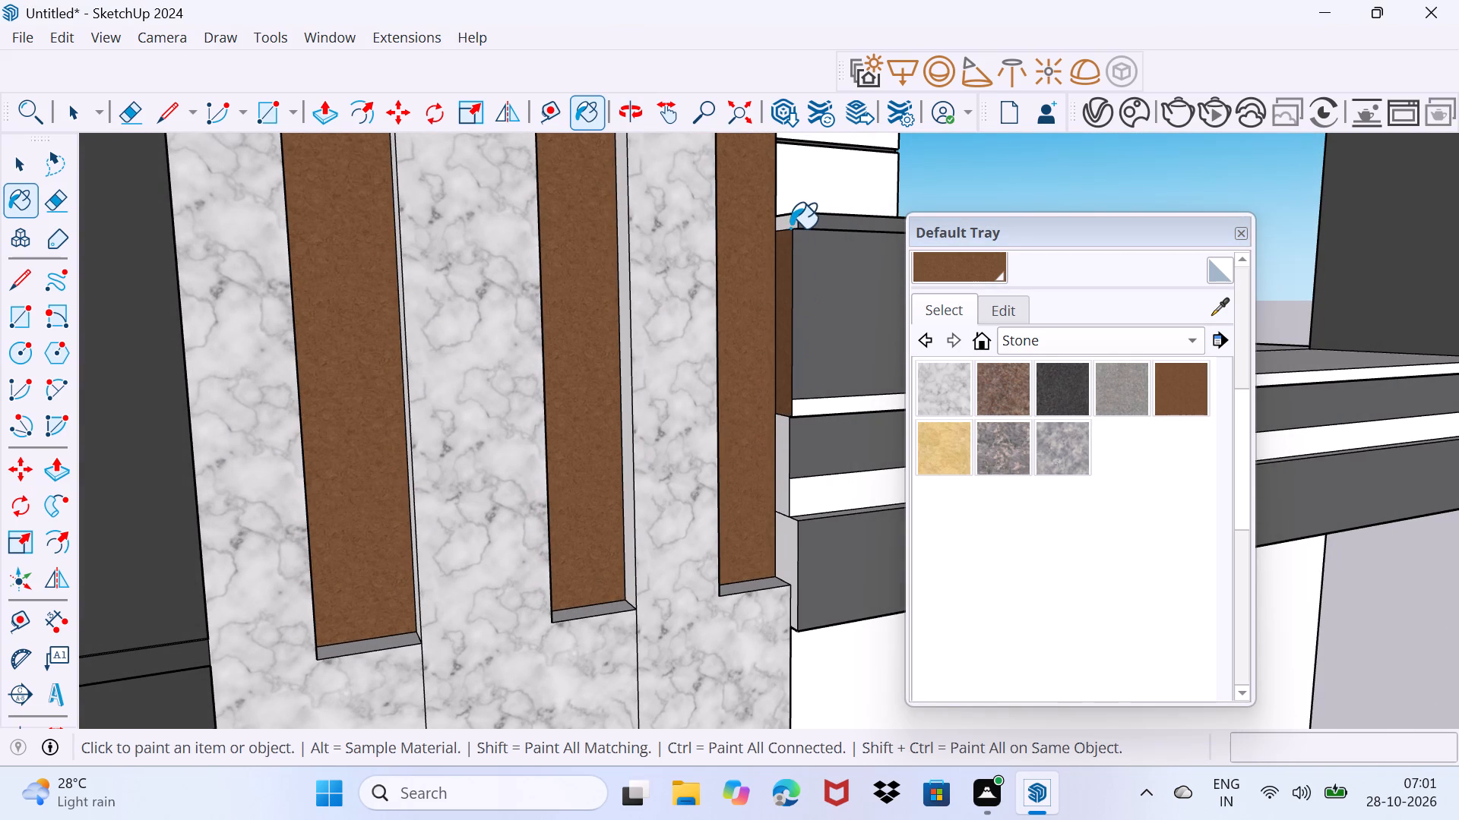
click(790, 229)
click(780, 456)
click(784, 548)
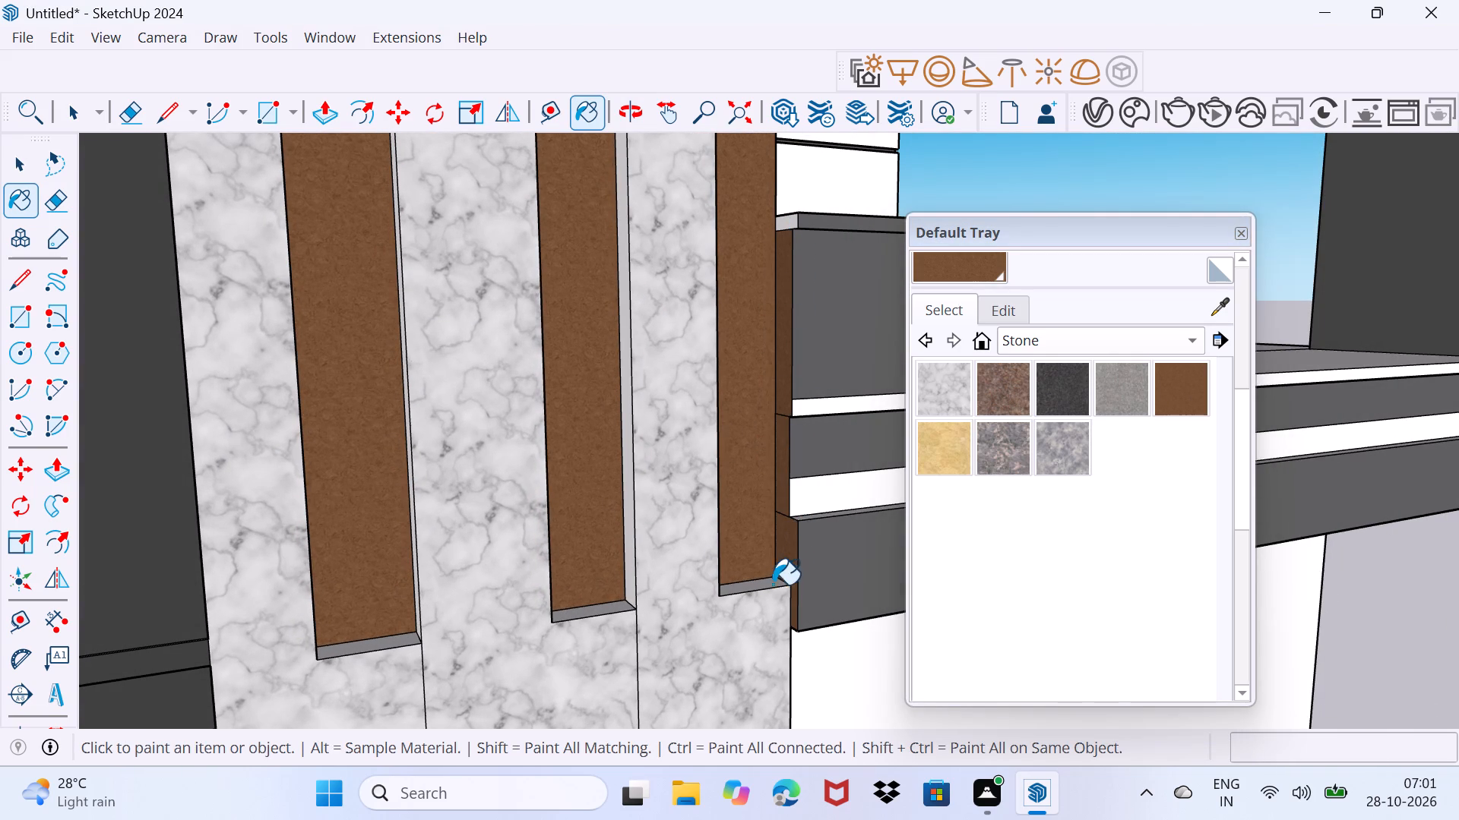
click(765, 589)
scroll(743, 580, up, 5)
middle_click(743, 580)
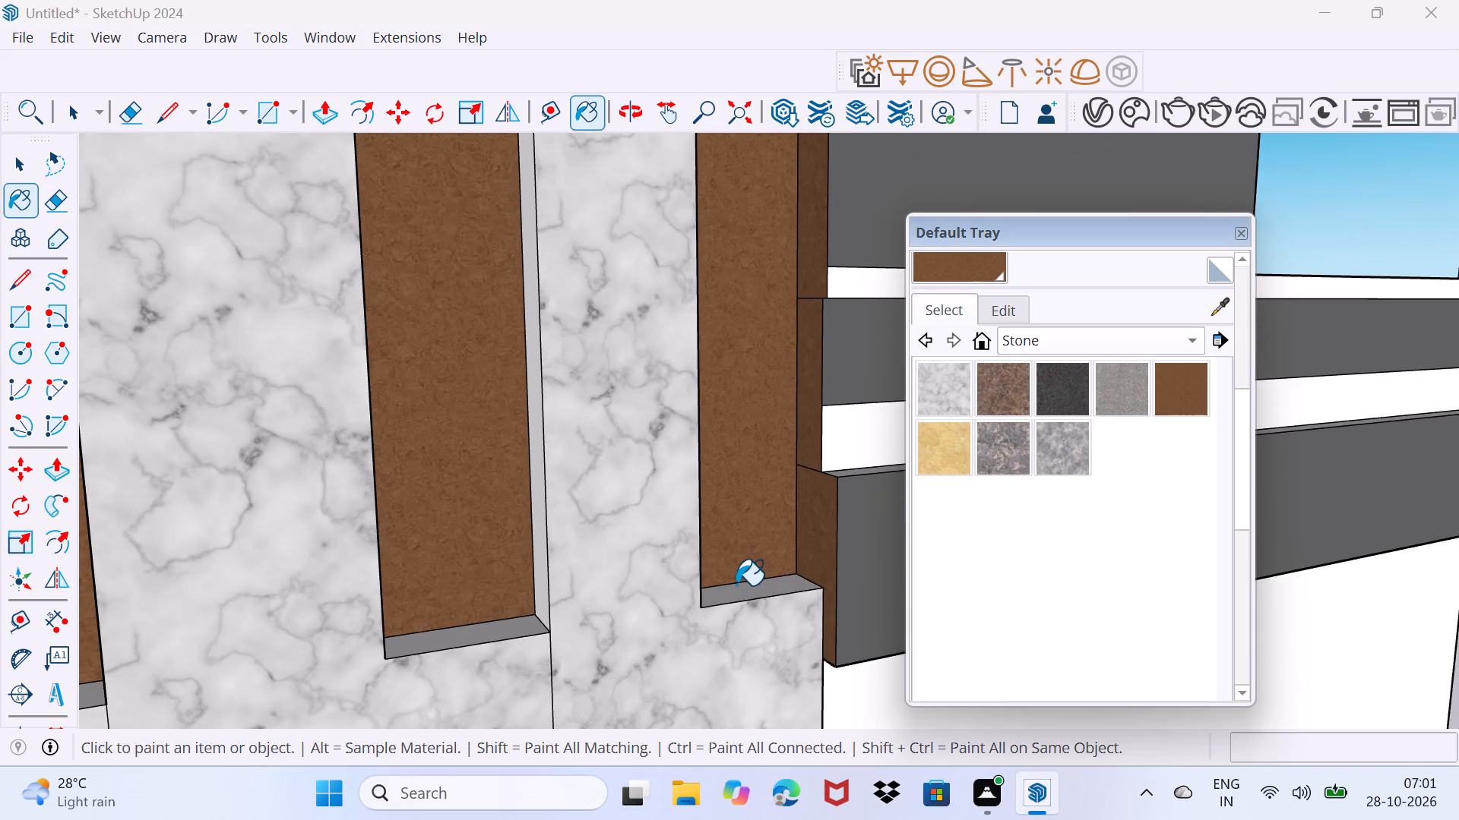
click(729, 593)
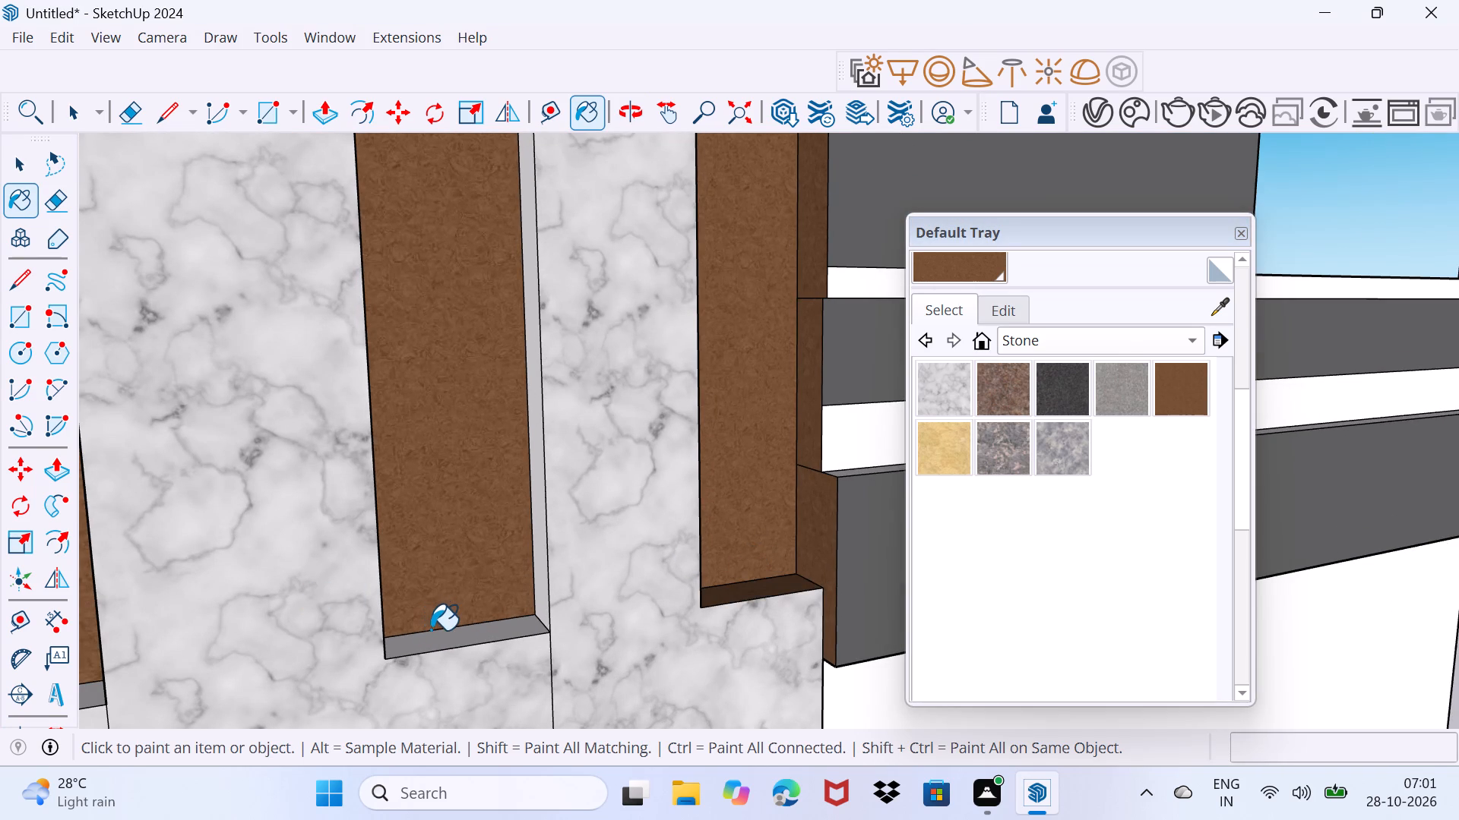
Paint the bottom face and both side faces of the middle vertical slot with the brown stone.
click(432, 631)
scroll(421, 642, up, 8)
middle_drag(418, 640, 284, 661)
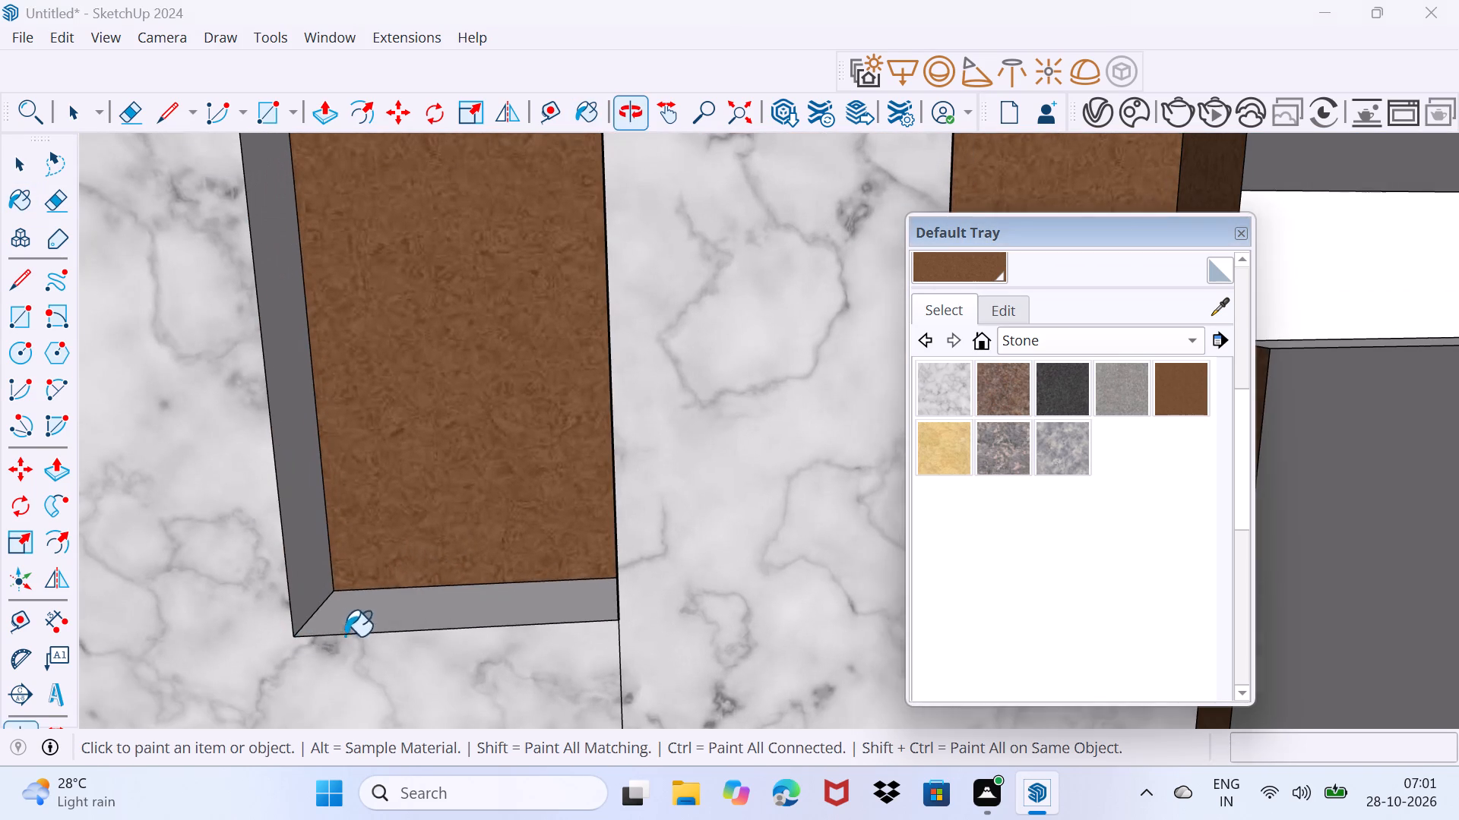
click(362, 624)
click(304, 542)
middle_drag(372, 543, 676, 561)
click(714, 531)
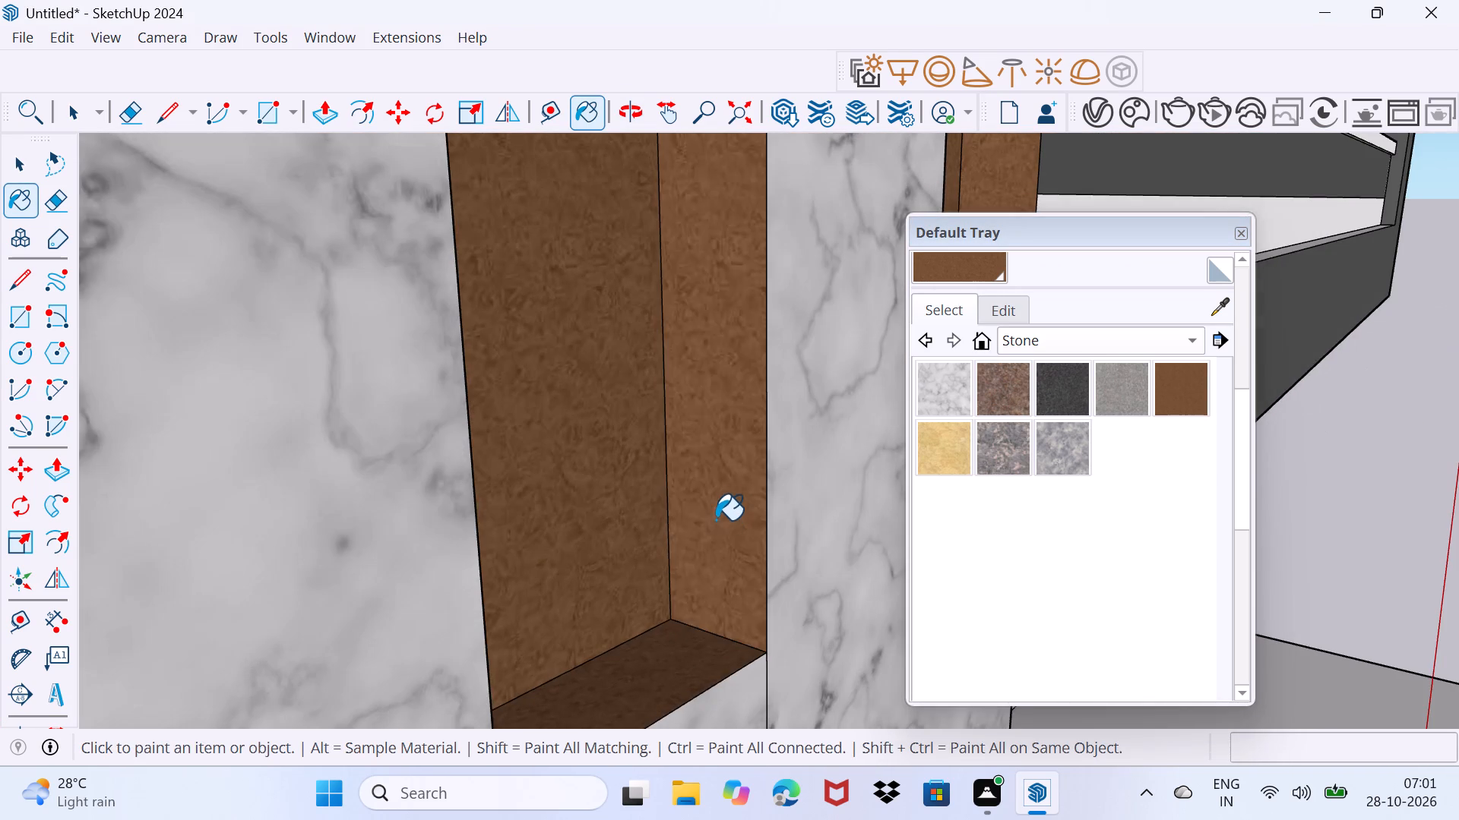
Paint both side faces and the bottom face of the slot nearest the Ganesha panel with the brown stone.
scroll(716, 516, down, 13)
scroll(331, 636, up, 4)
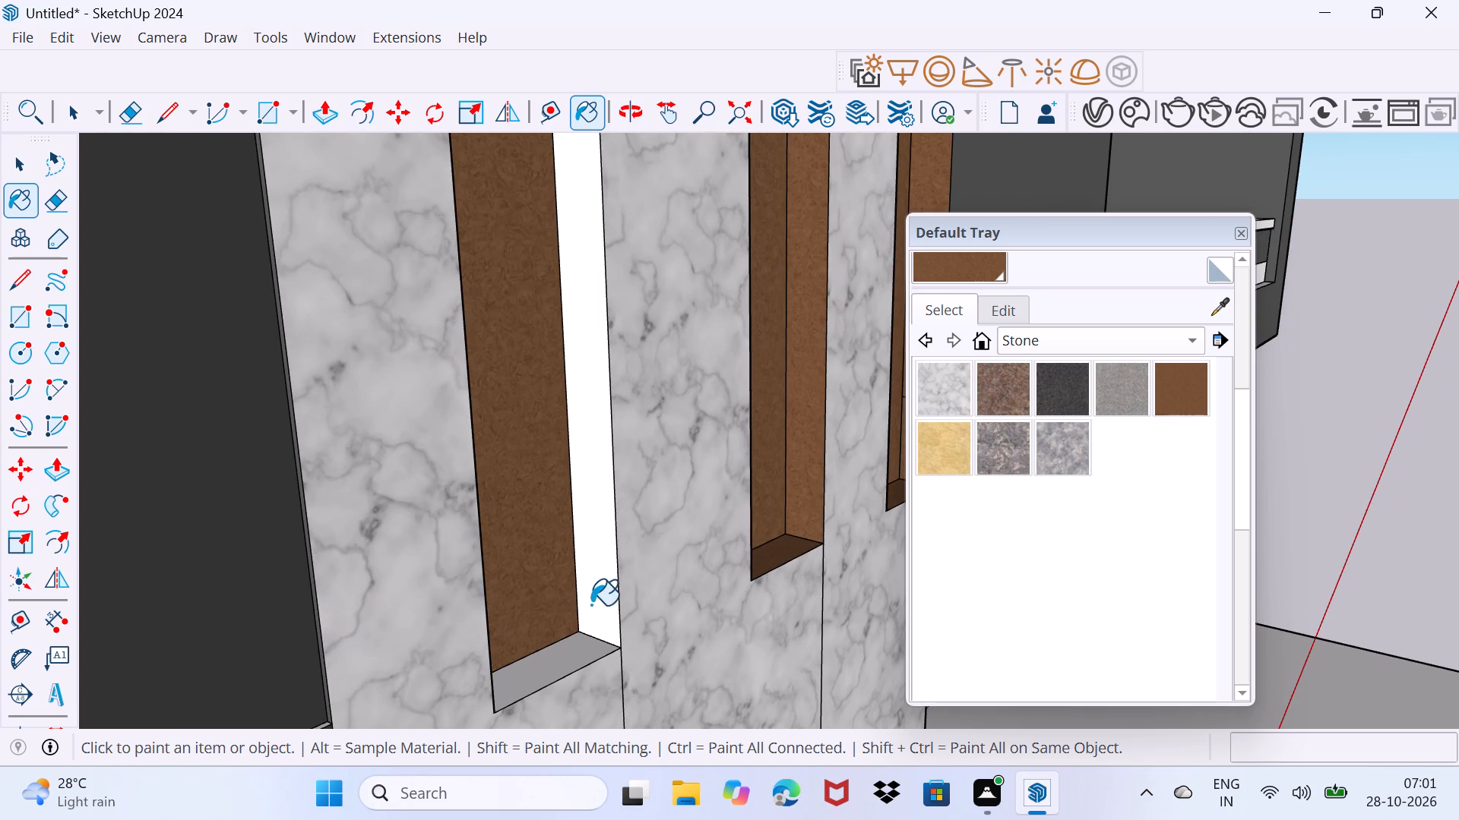
click(597, 601)
click(566, 661)
middle_drag(542, 648, 46, 598)
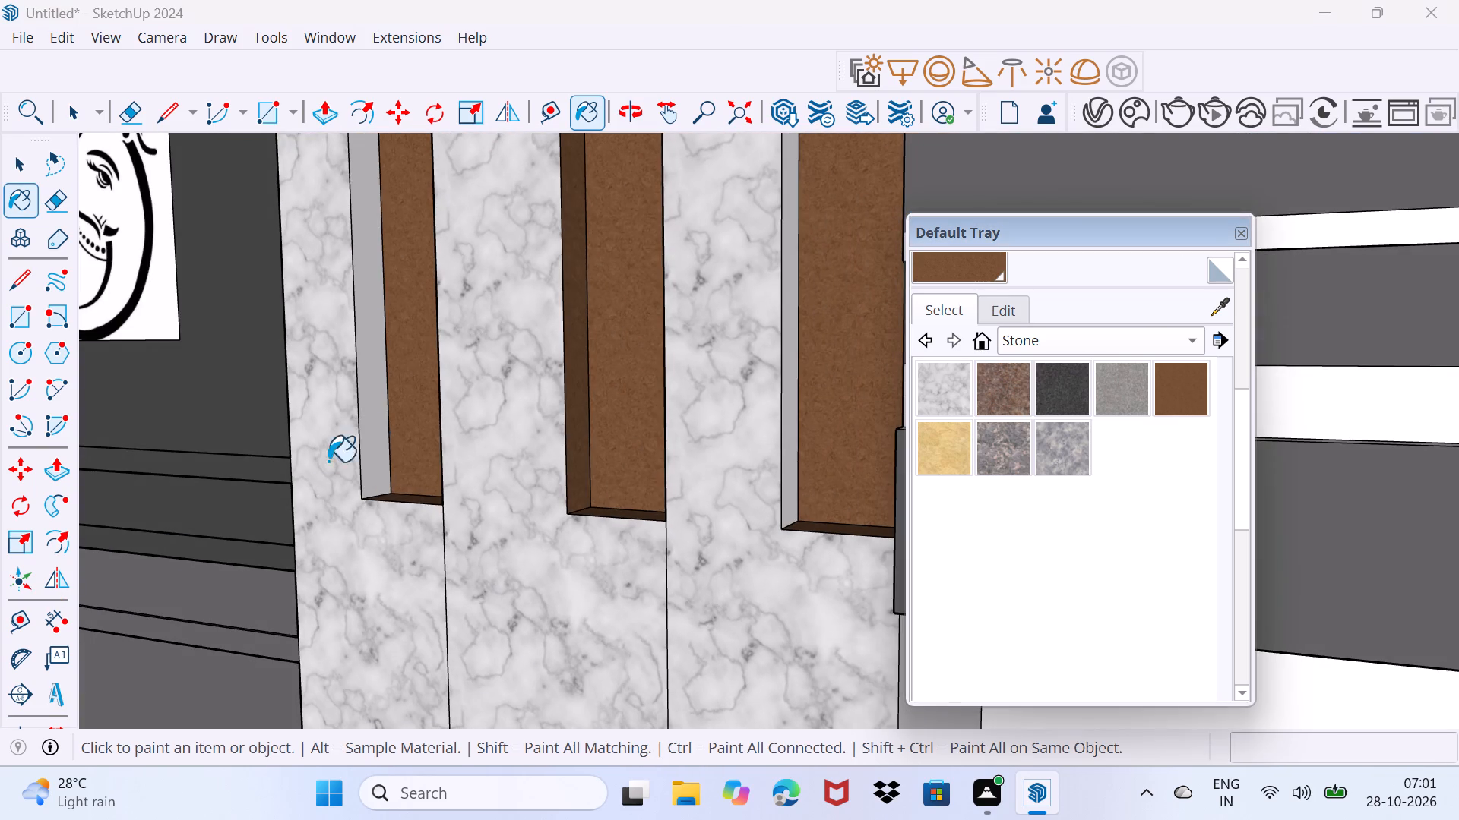
click(362, 443)
Paint the remaining unpainted inner side face of the slot nearest the balcony with the brown stone.
scroll(362, 440, down, 9)
middle_drag(372, 385, 465, 430)
scroll(372, 385, down, 1)
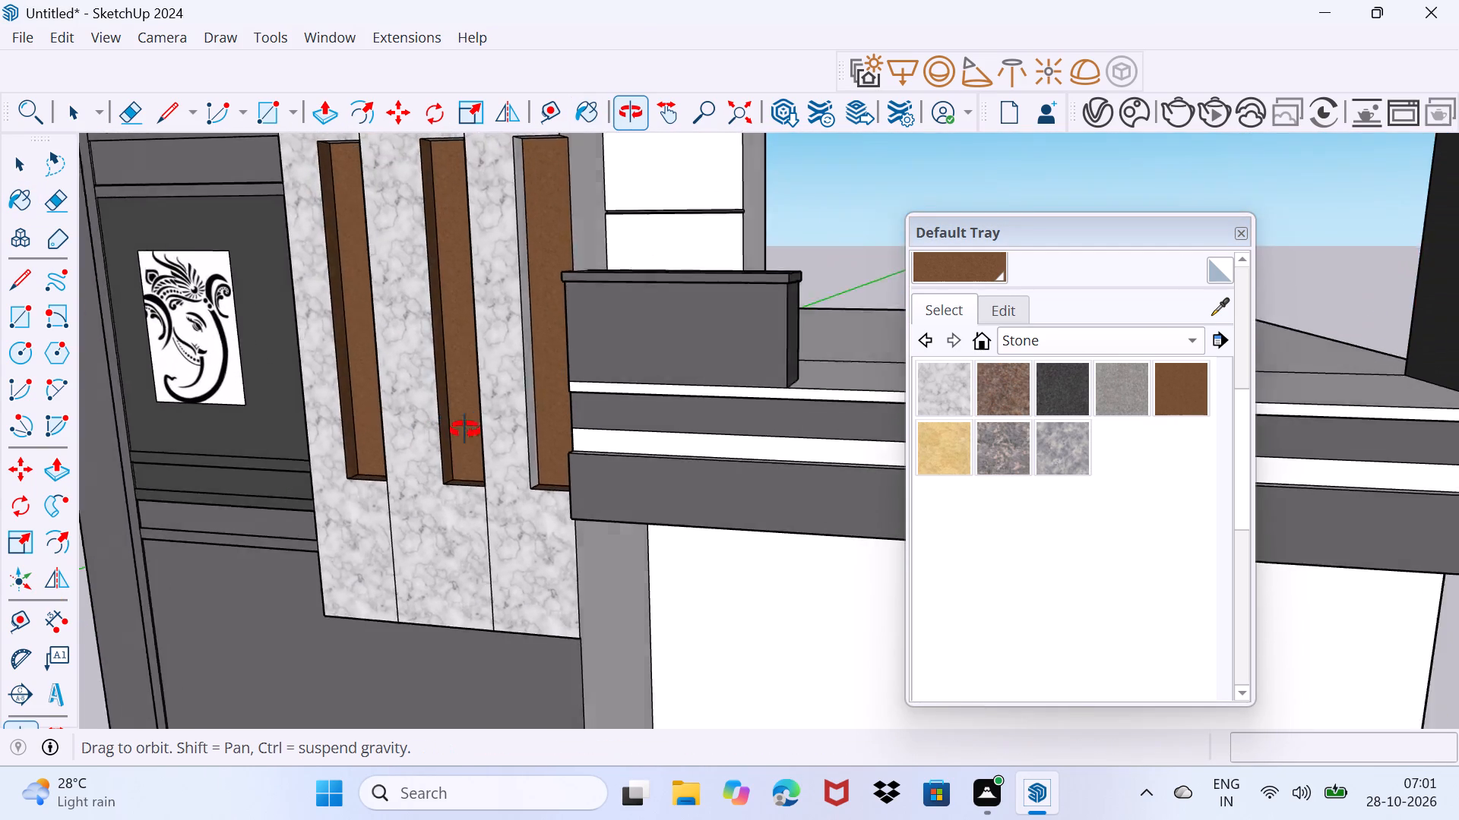
middle_drag(465, 430, 354, 386)
scroll(584, 314, up, 3)
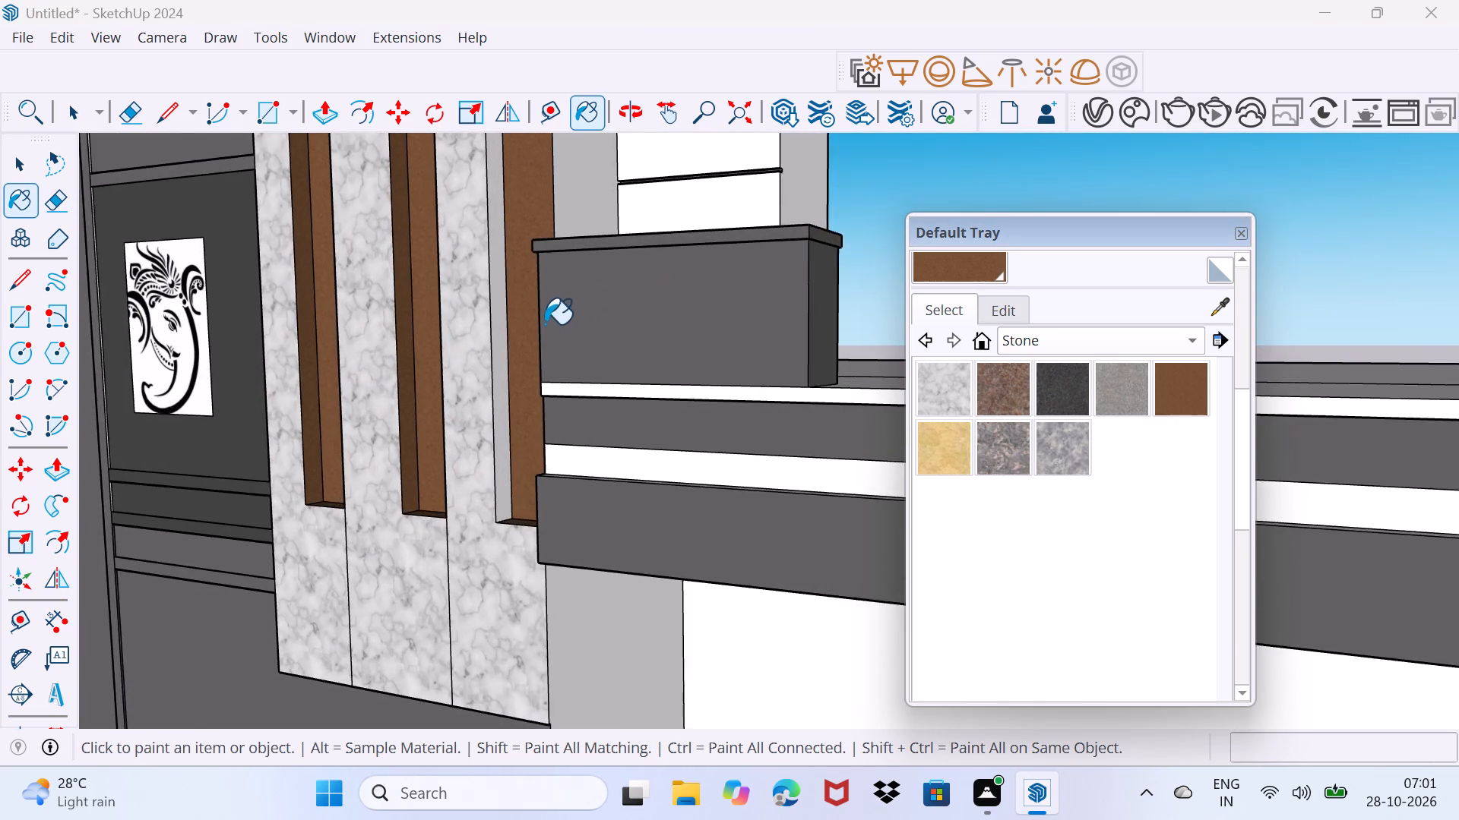
scroll(479, 326, up, 3)
click(498, 317)
Paint the top inner faces of all three vertical slots with the brown stone.
scroll(498, 317, down, 7)
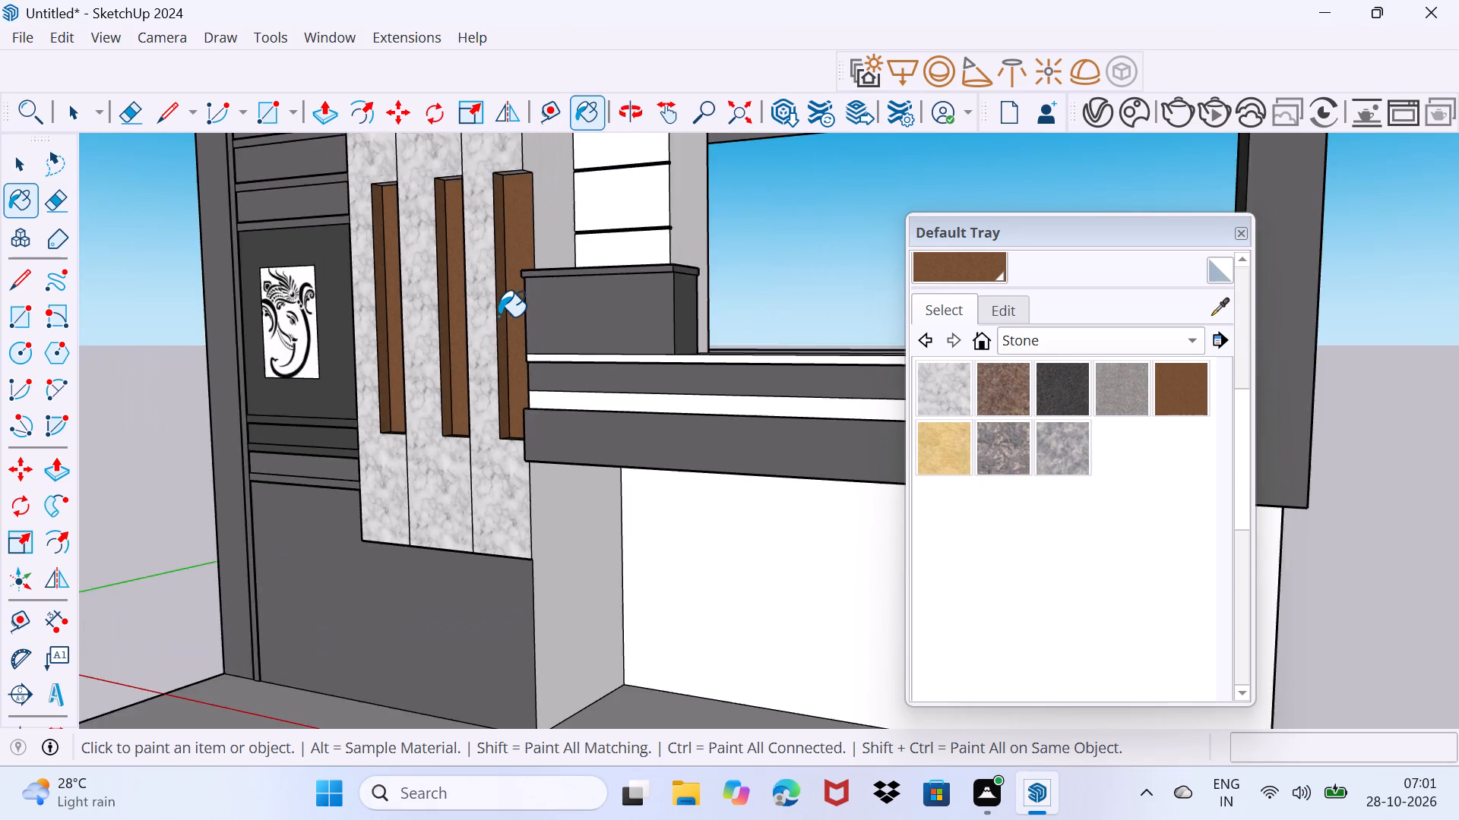
scroll(498, 317, down, 5)
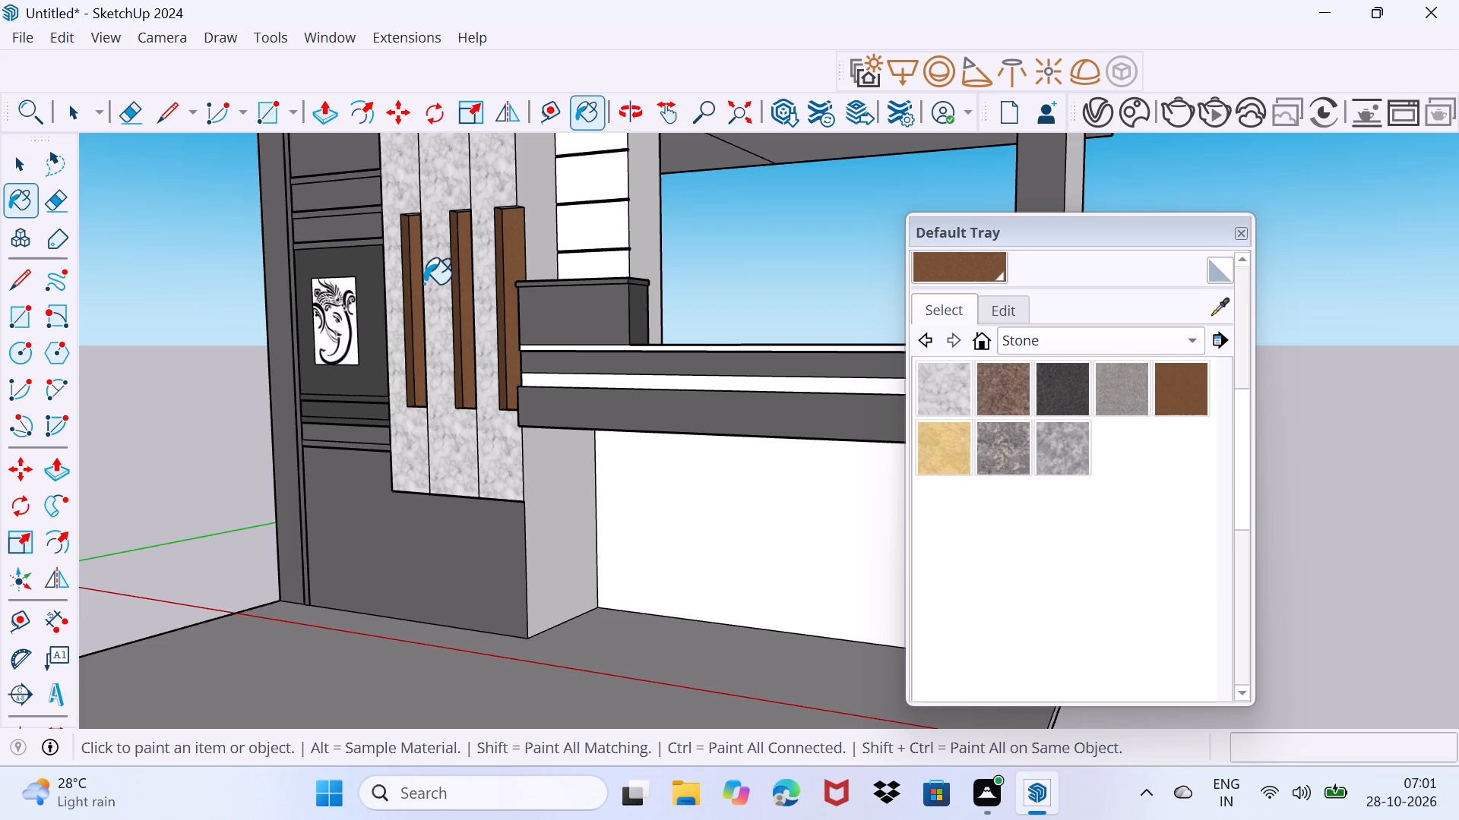
scroll(460, 244, up, 4)
middle_drag(475, 241, 526, 139)
scroll(524, 207, up, 2)
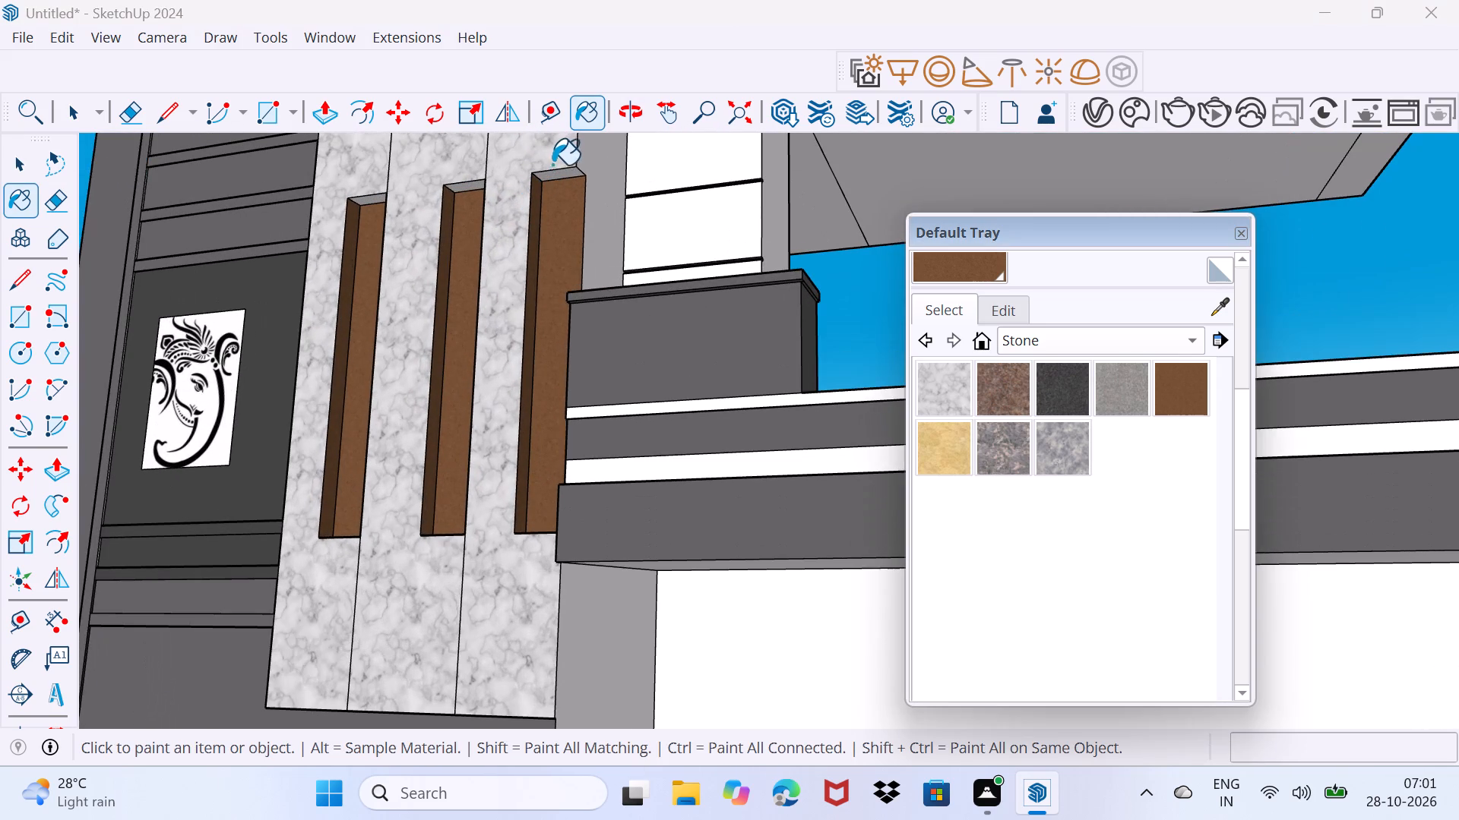
click(556, 172)
click(463, 184)
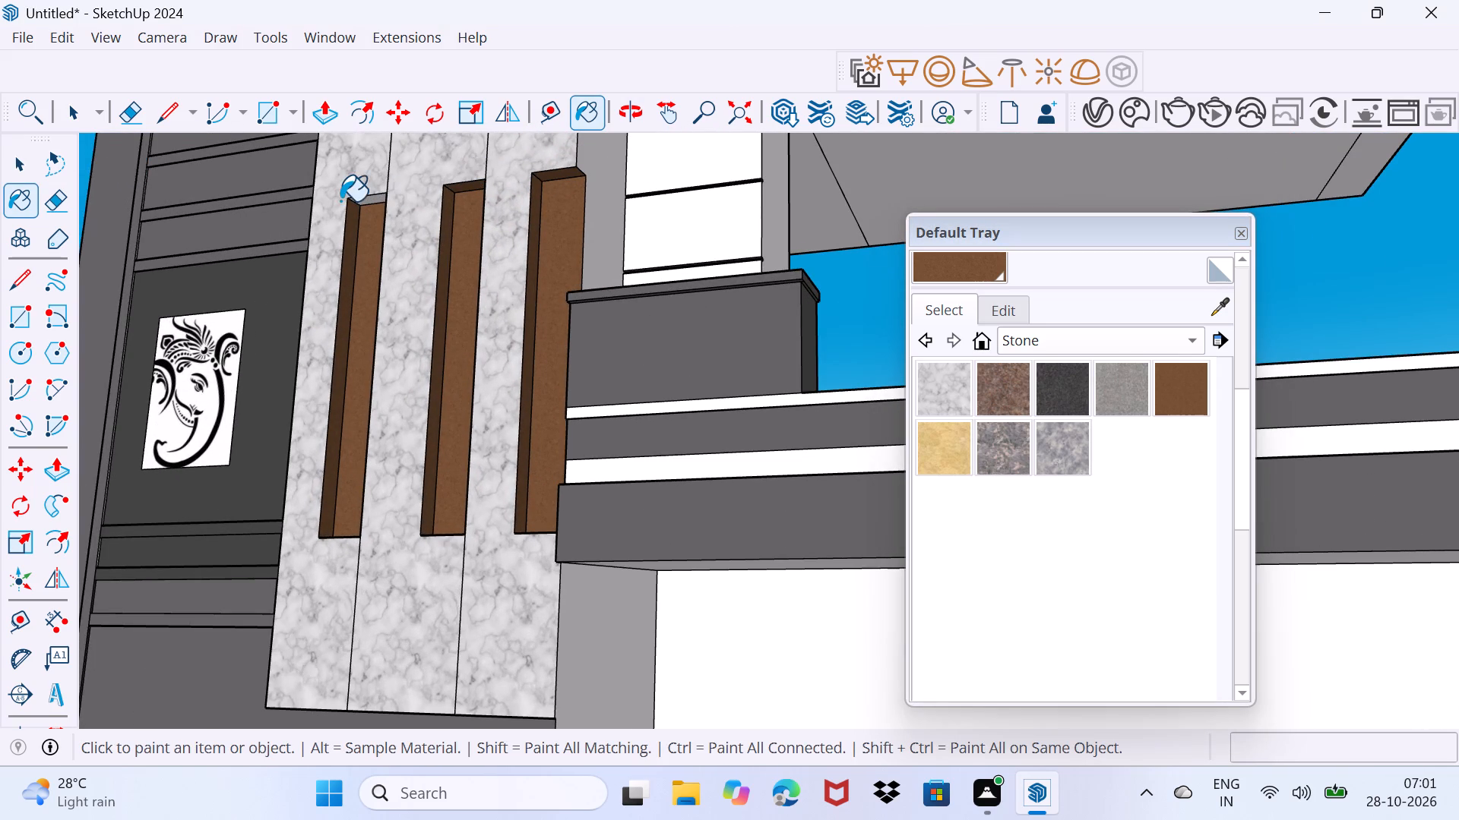
click(370, 200)
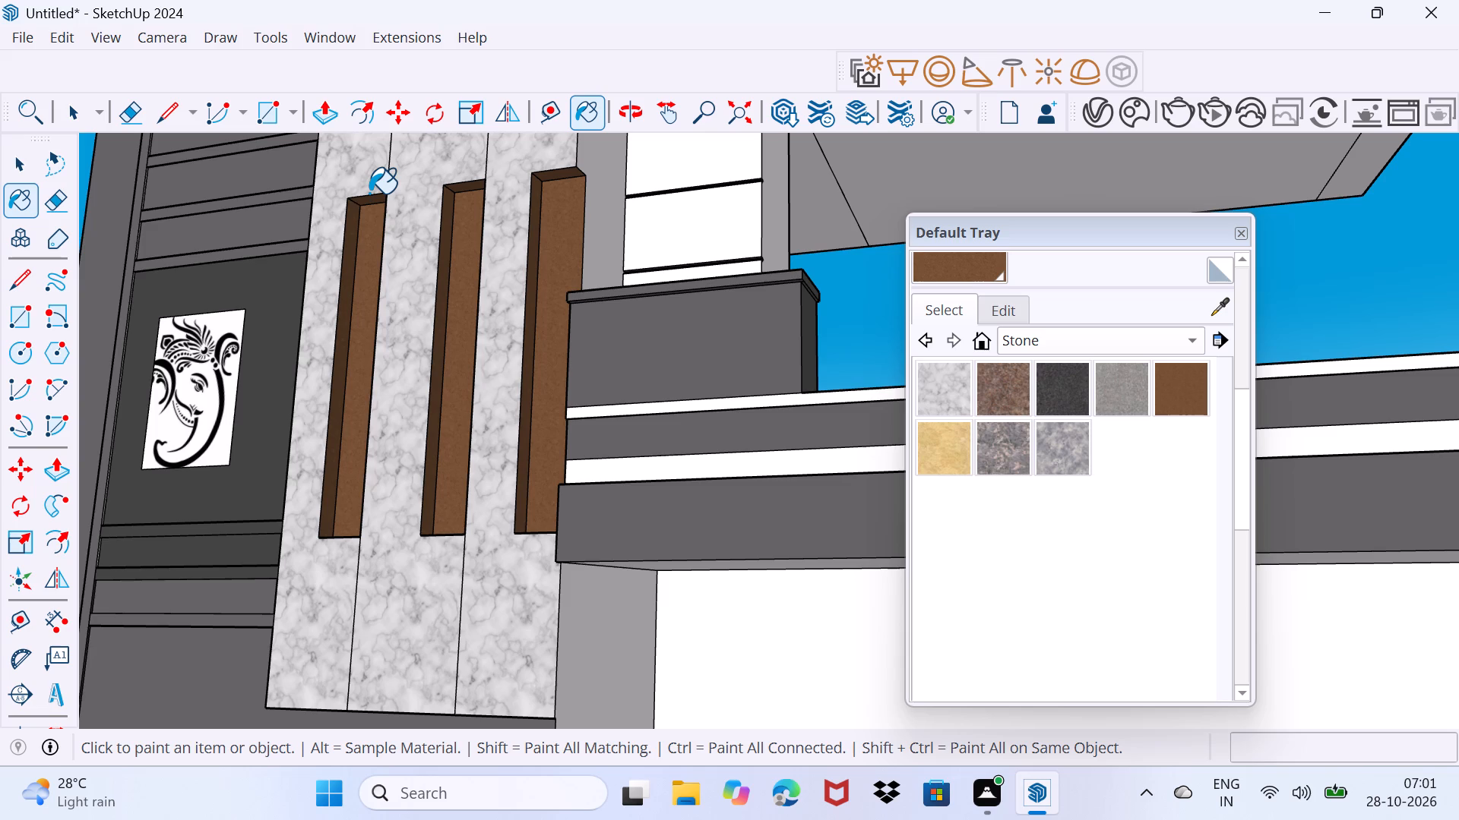
key(space)
Paint the lower white band along the balcony front with a pale cyan from the Colors collection.
scroll(465, 236, down, 6)
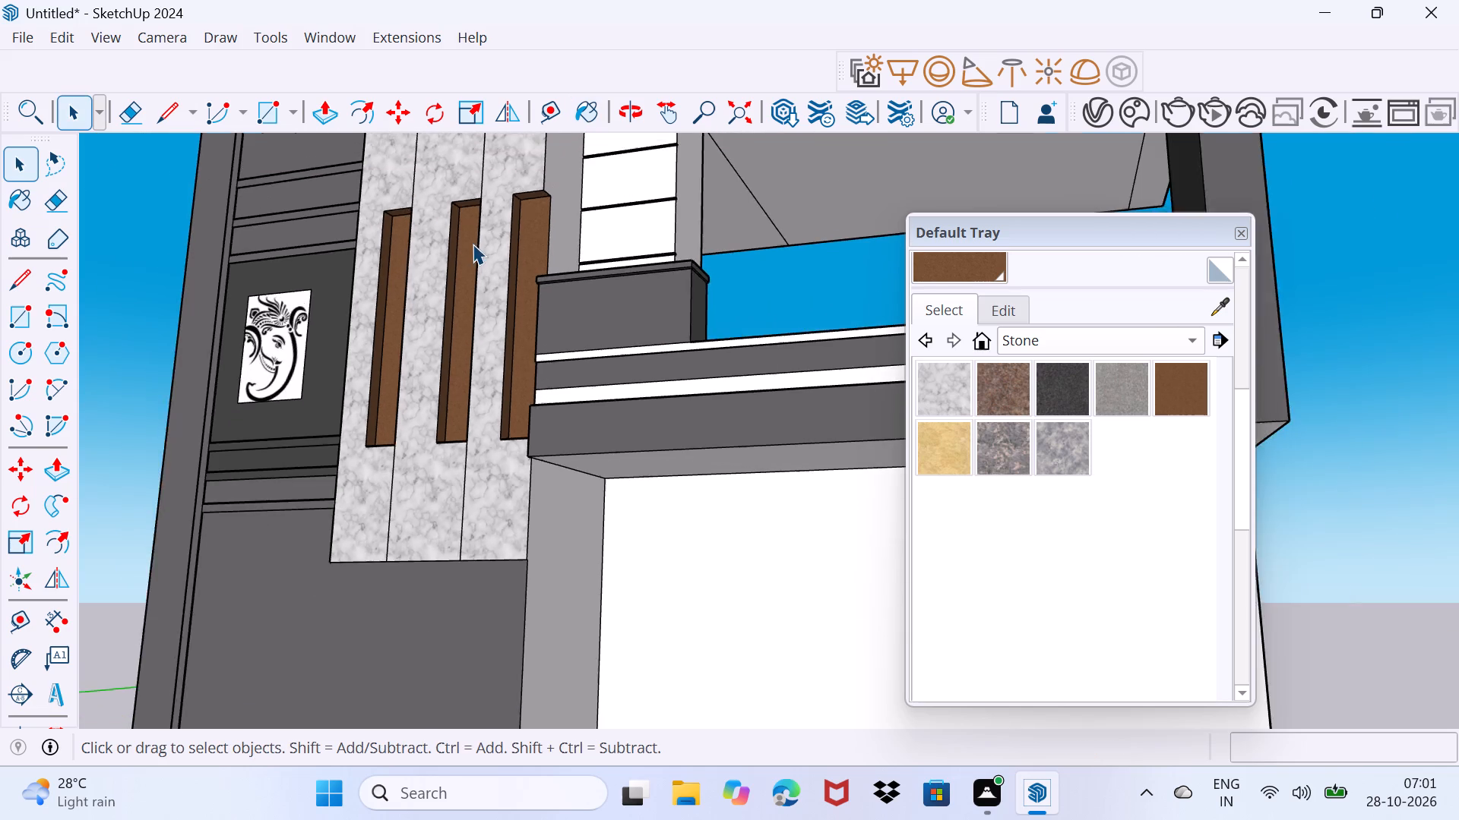
scroll(473, 244, down, 2)
middle_drag(464, 282, 523, 323)
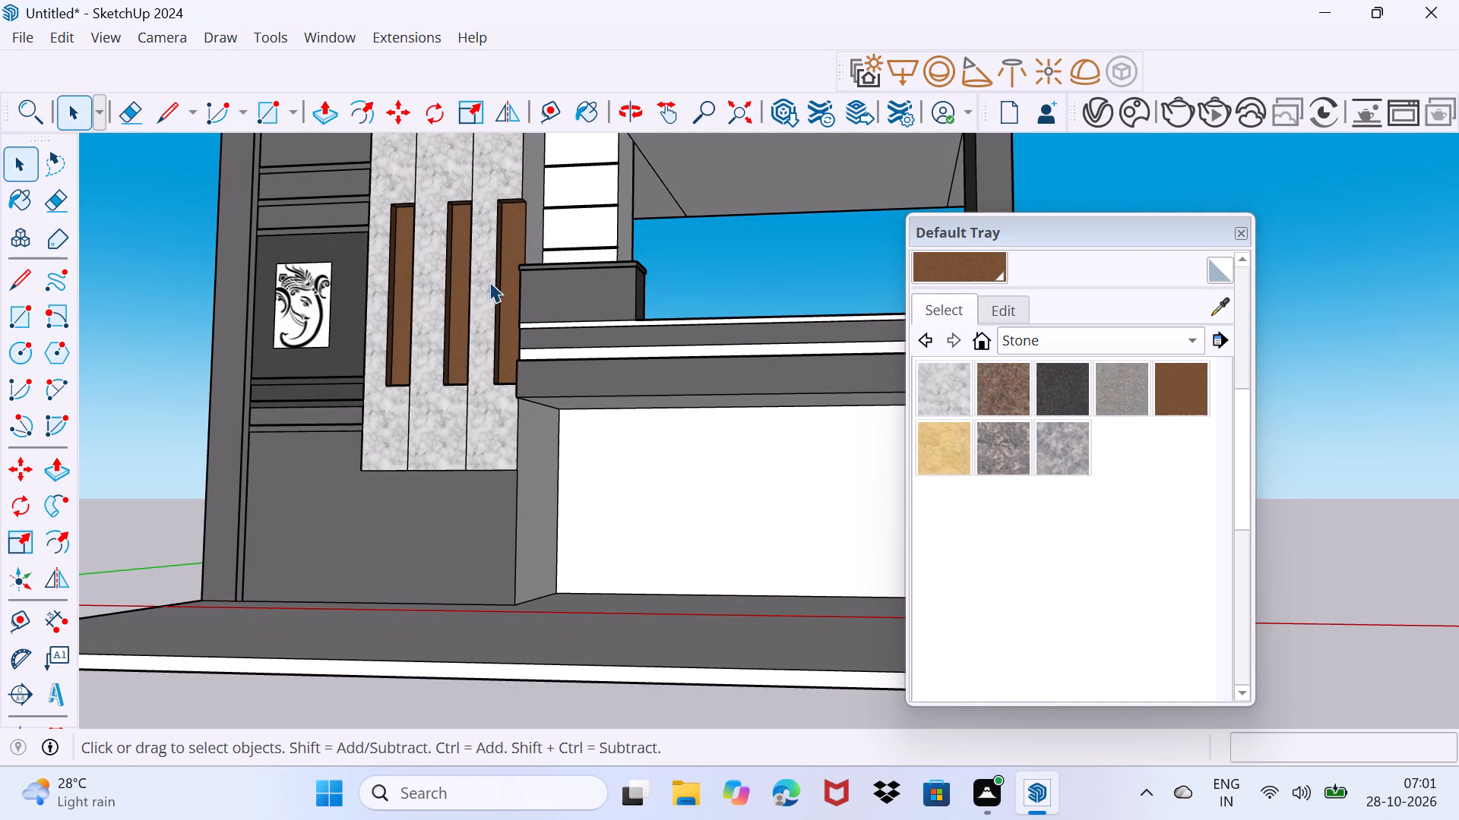
middle_drag(489, 281, 541, 304)
click(1060, 347)
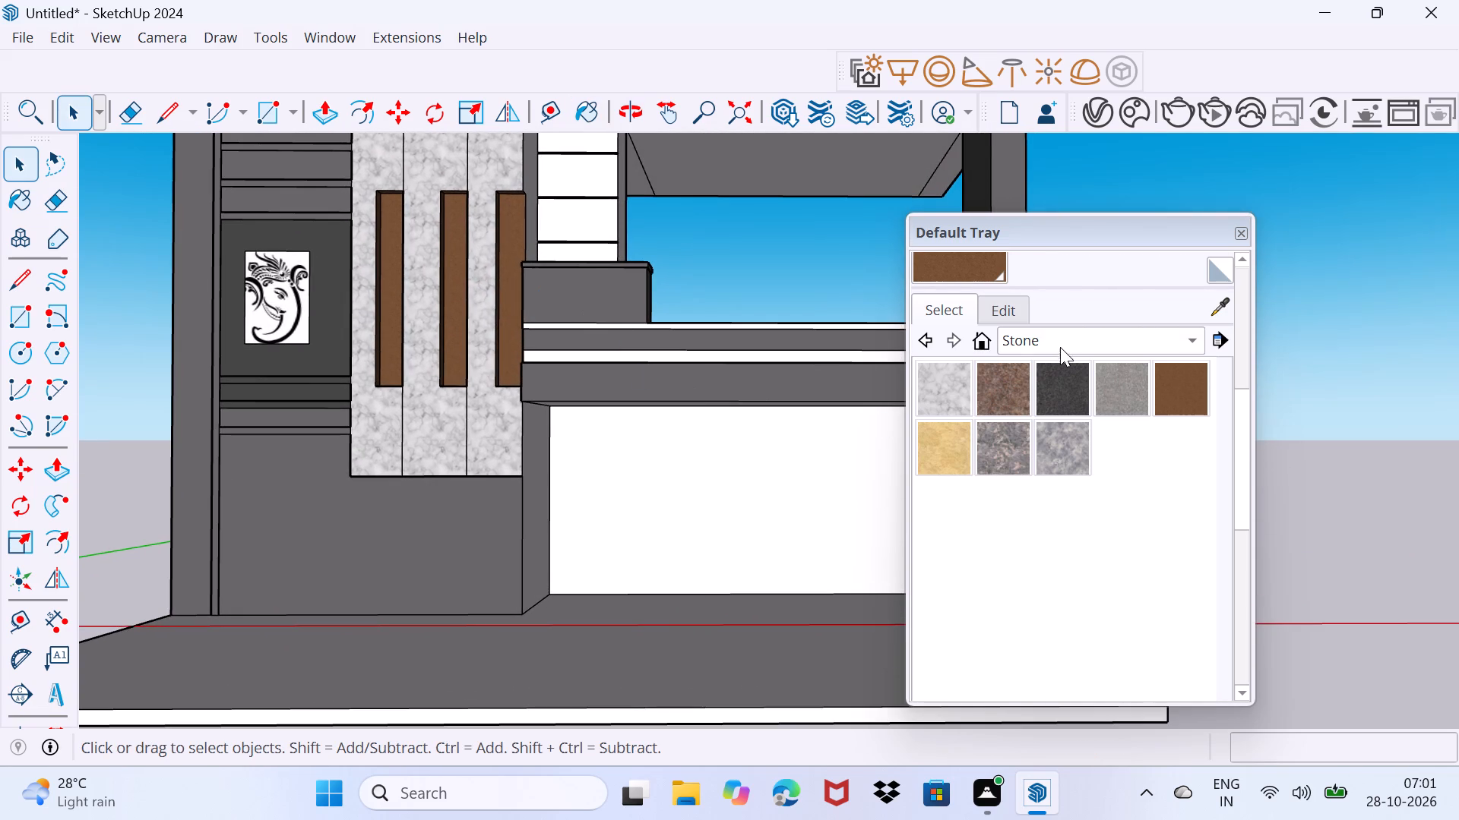
click(1050, 200)
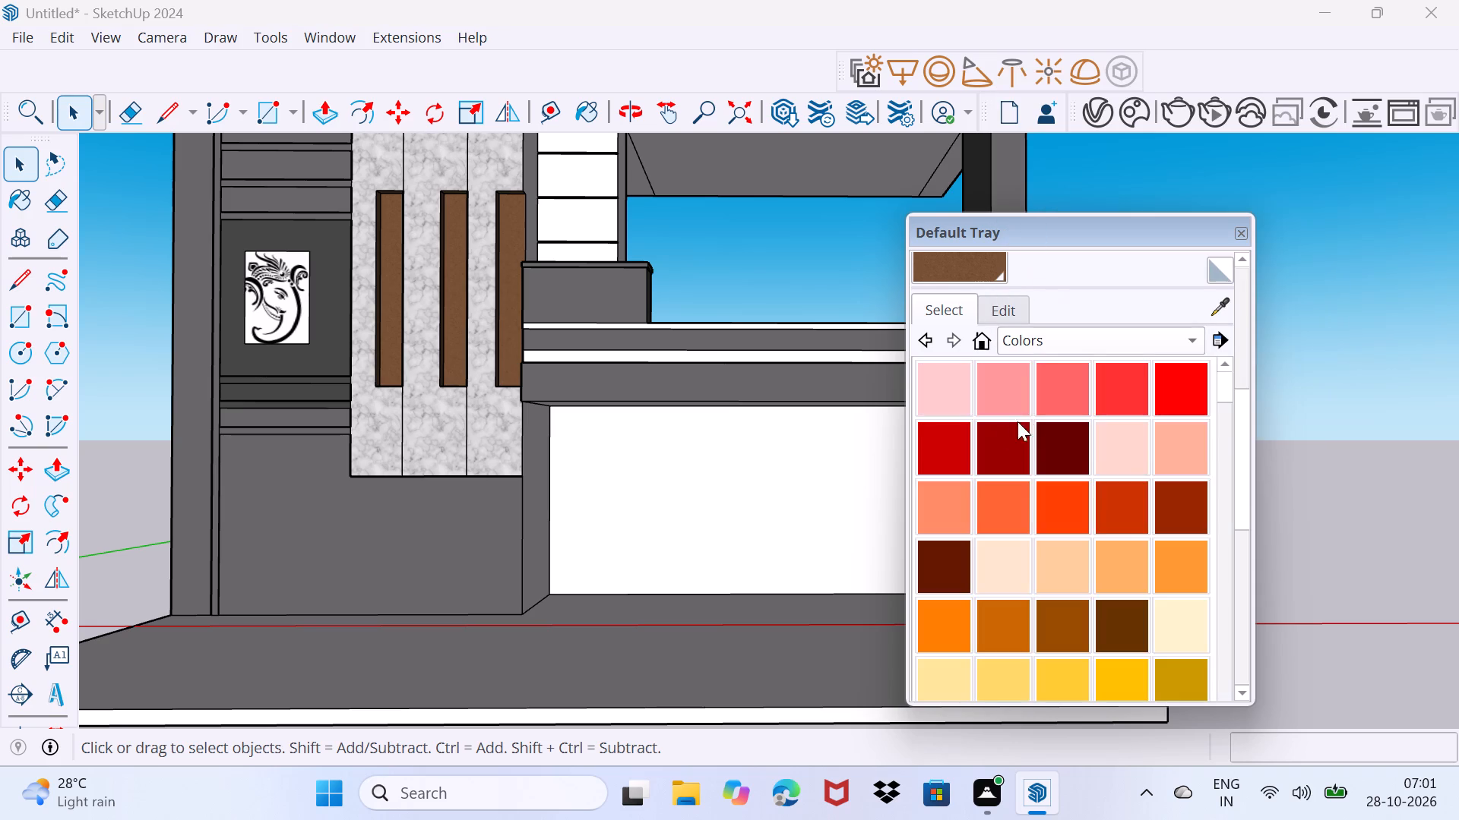
scroll(1002, 437, down, 10)
click(1073, 509)
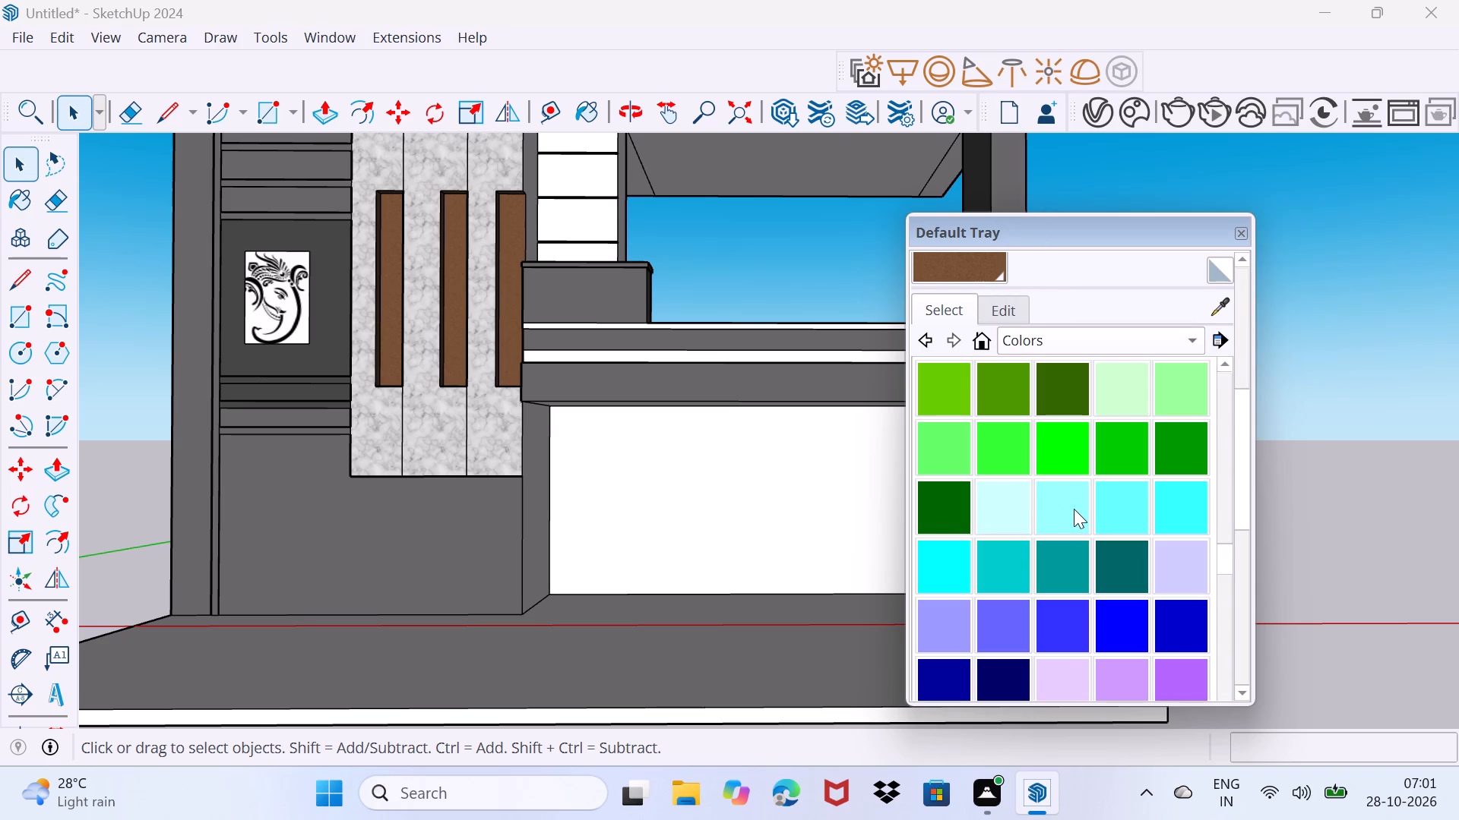
scroll(584, 348, down, 1)
scroll(582, 348, up, 8)
click(582, 358)
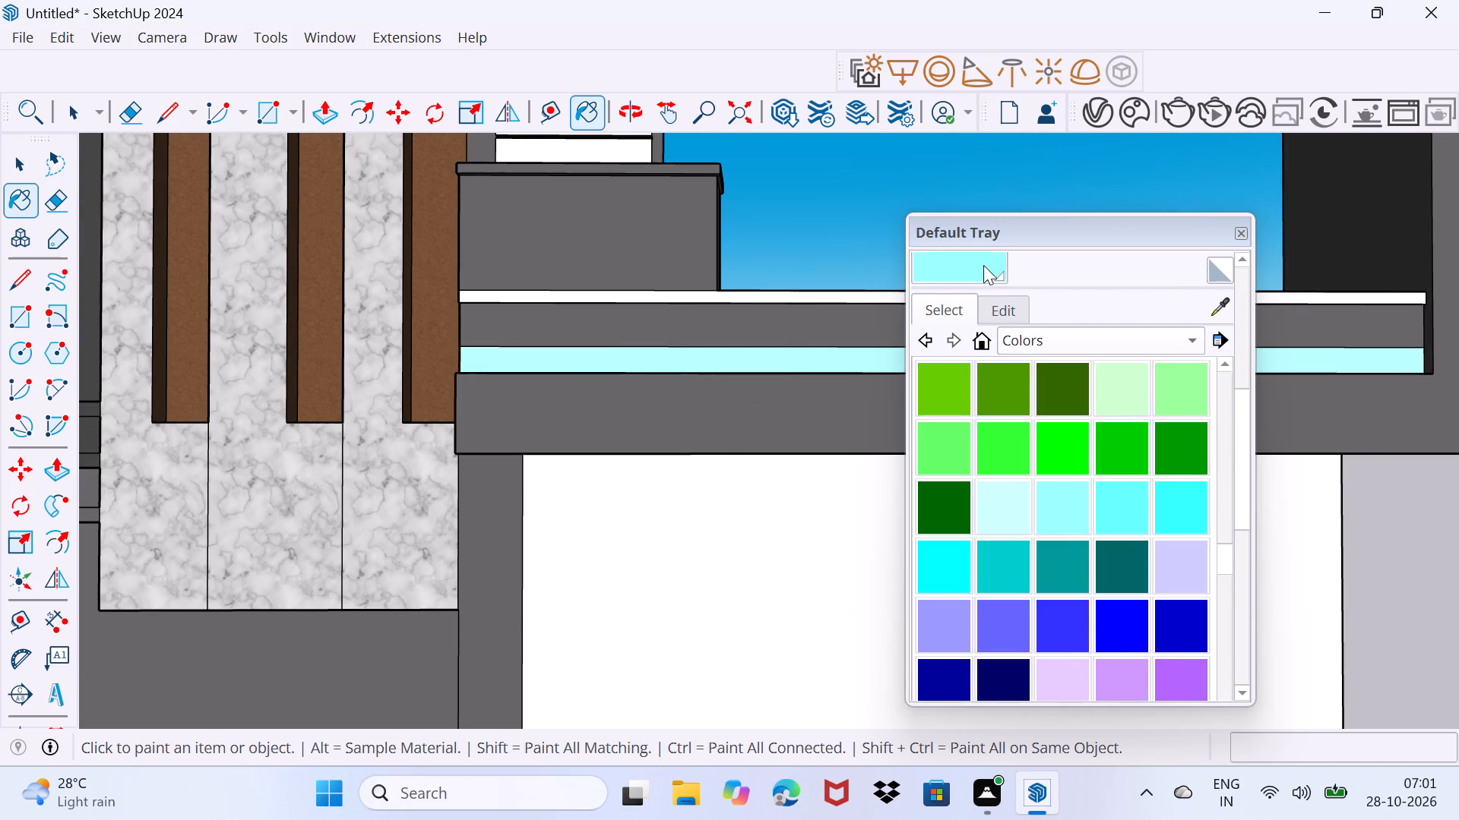
Paint the lower cyan band and the dark grey band above it on the balcony front with the lightest cyan from the Colors collection.
drag(992, 237, 862, 579)
middle_drag(123, 309, 648, 372)
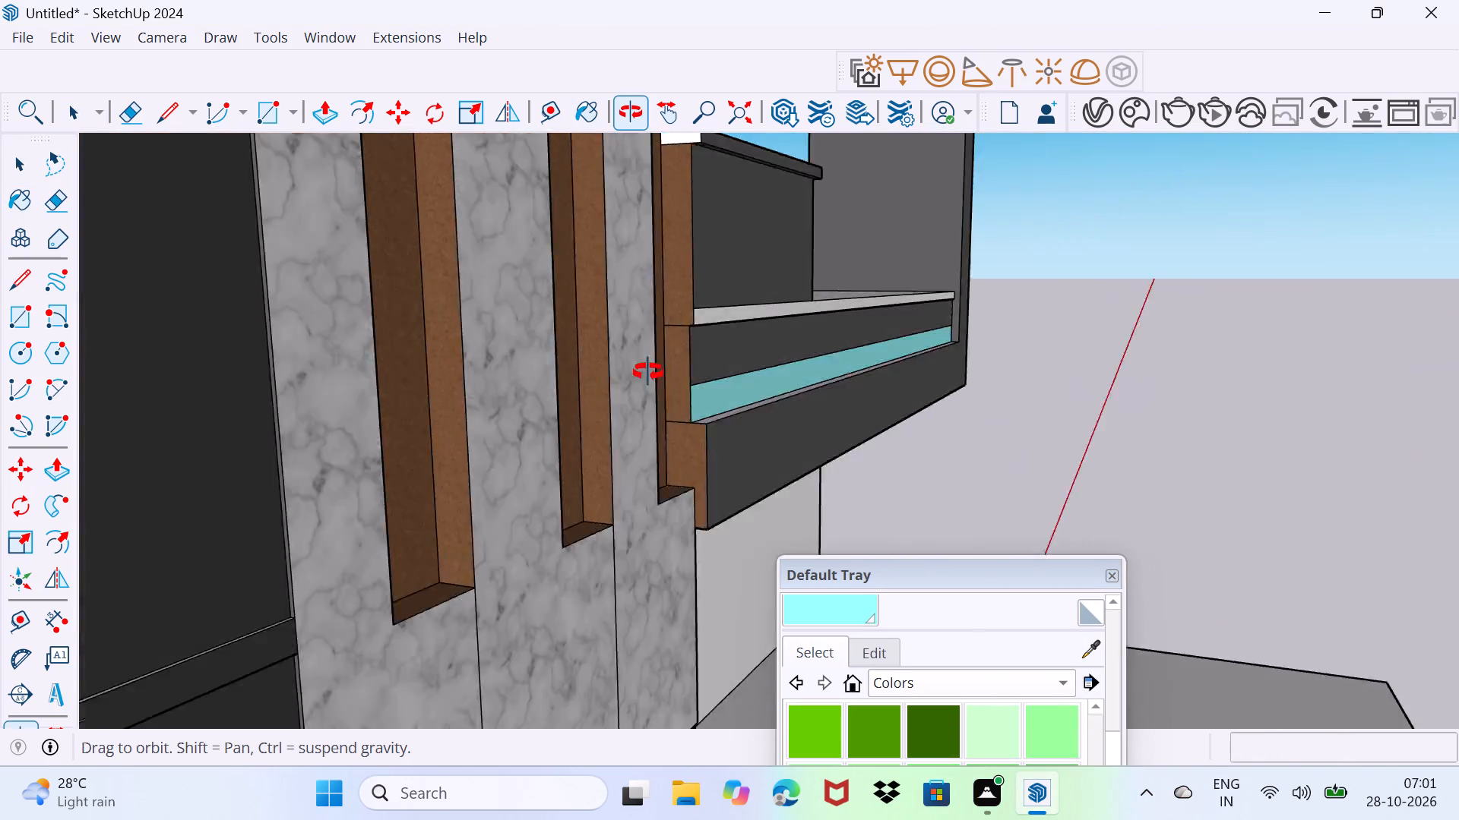
middle_drag(648, 372, 650, 371)
scroll(774, 409, up, 4)
middle_drag(905, 336, 443, 342)
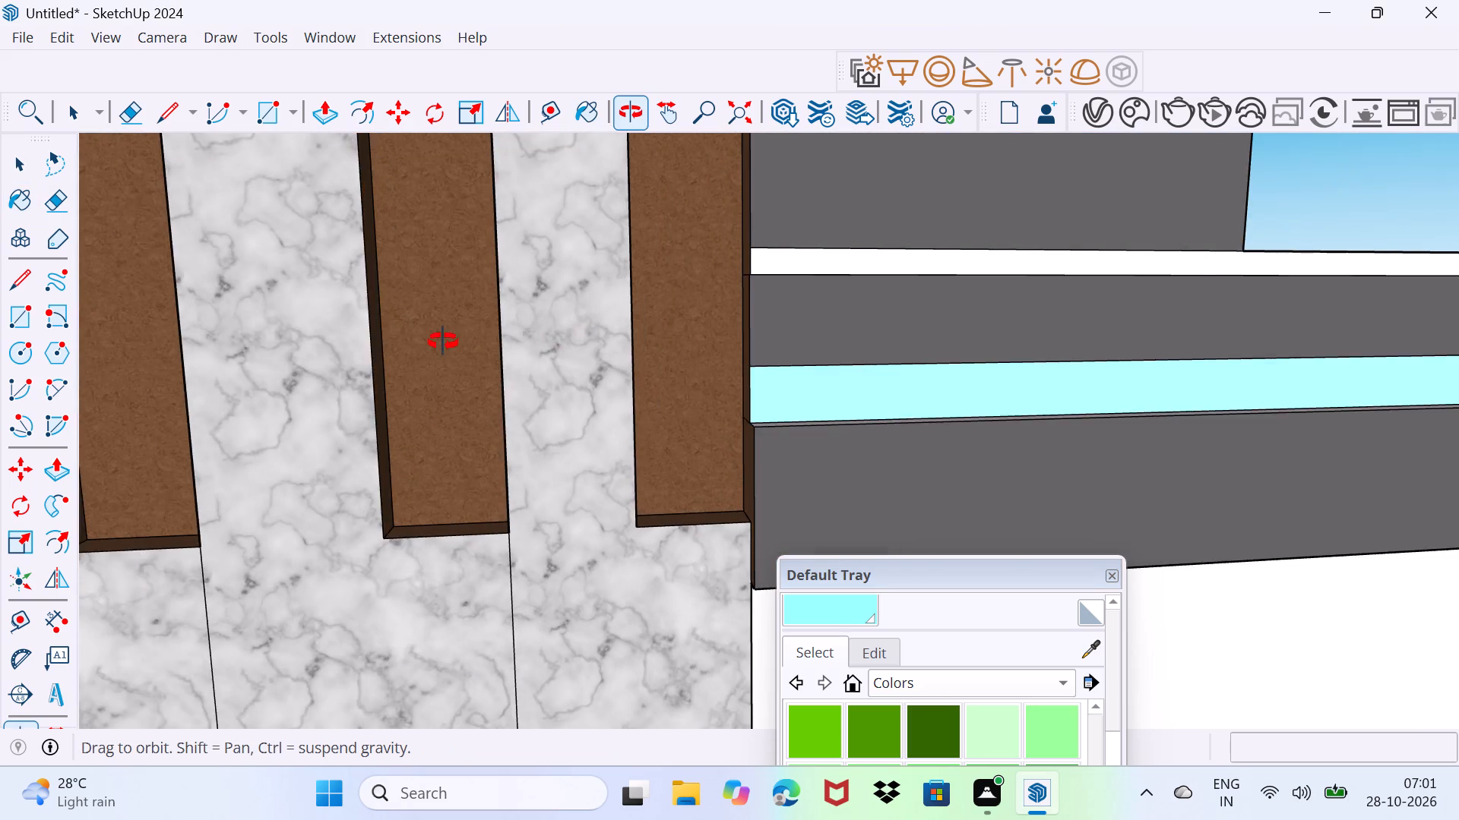
middle_drag(443, 342, 558, 333)
scroll(853, 371, up, 8)
middle_drag(771, 362, 777, 343)
scroll(777, 343, down, 9)
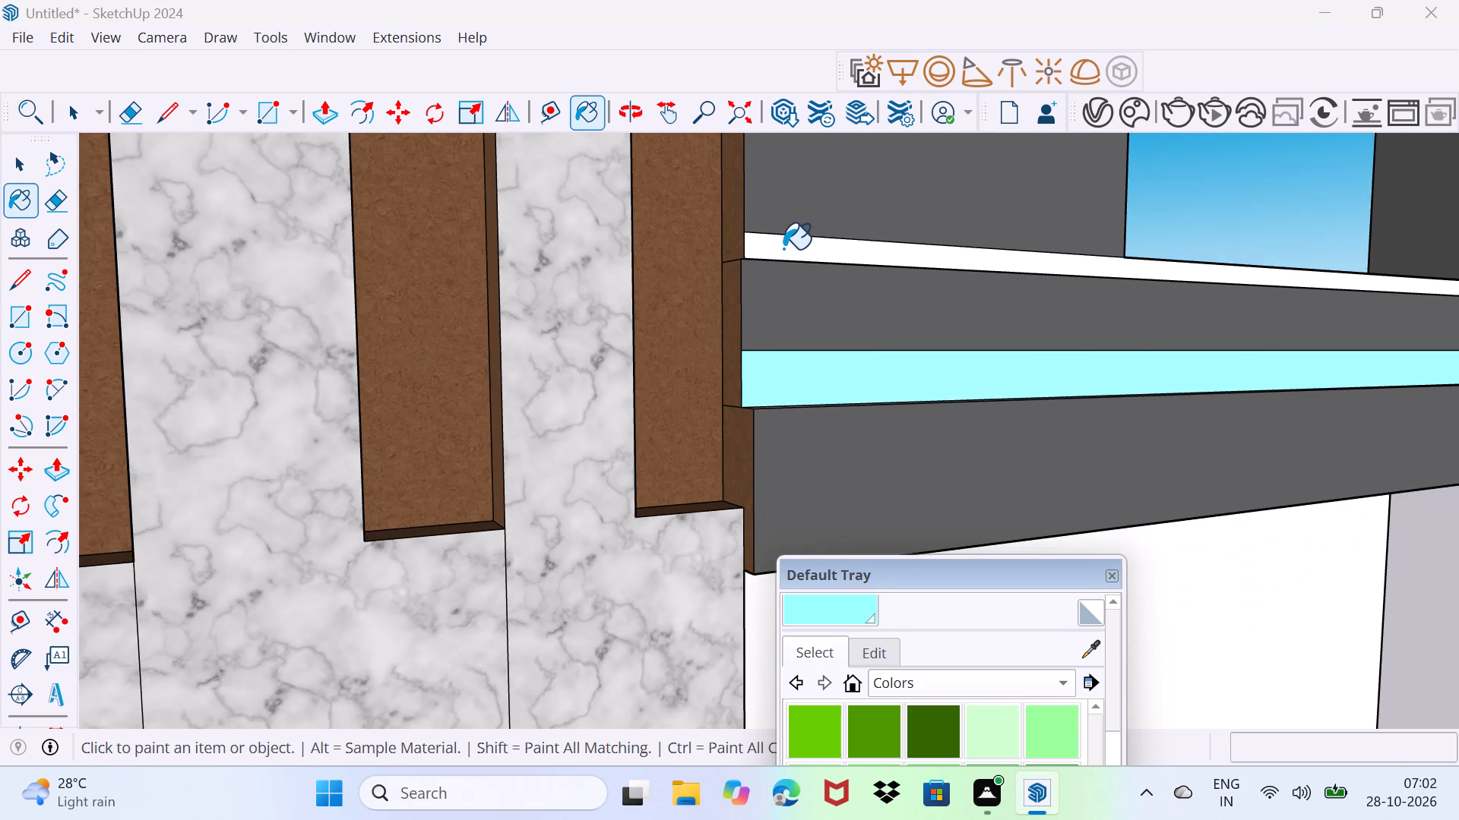
middle_drag(773, 261, 743, 402)
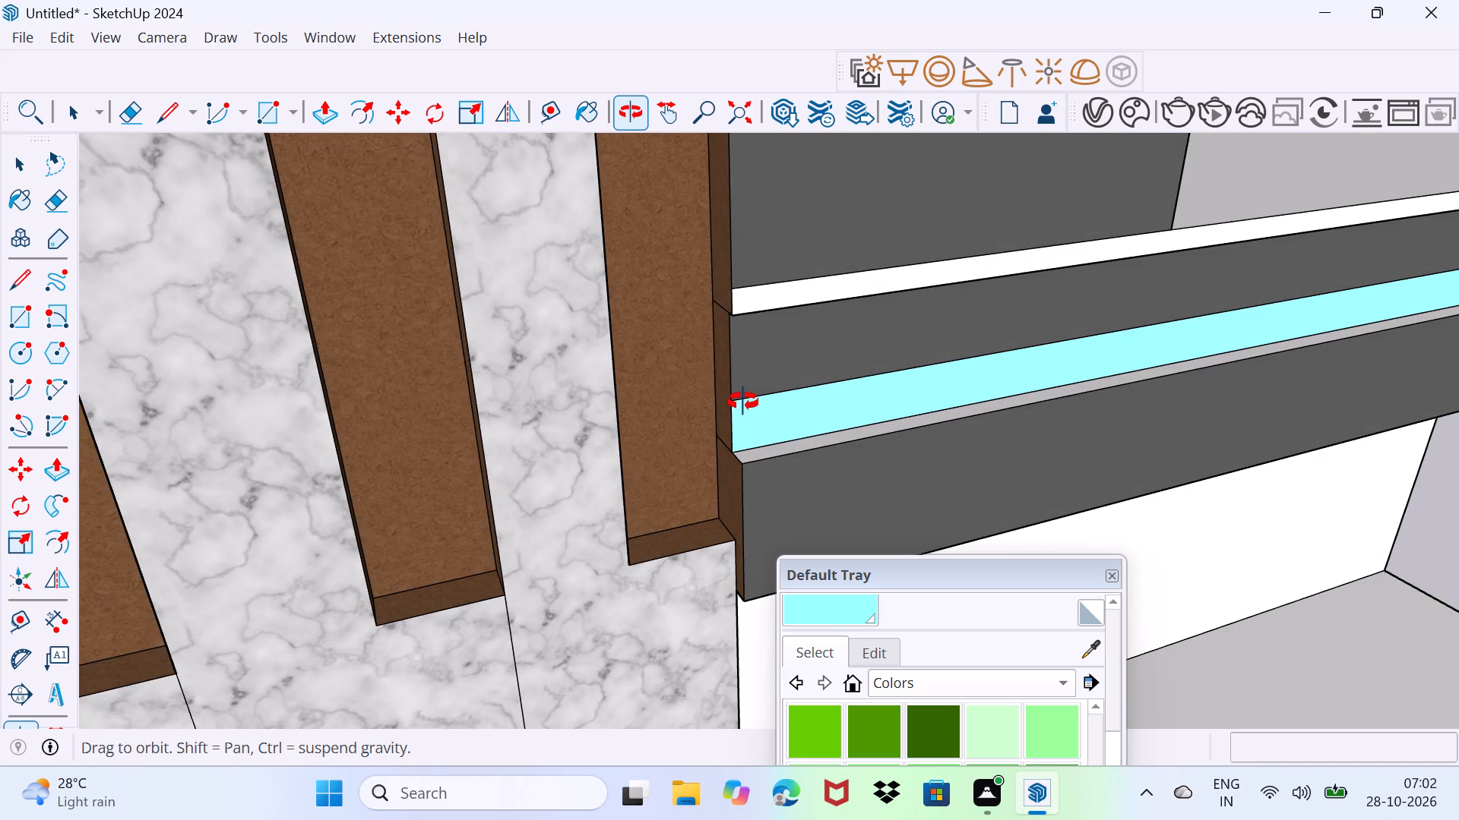
middle_drag(743, 402, 749, 394)
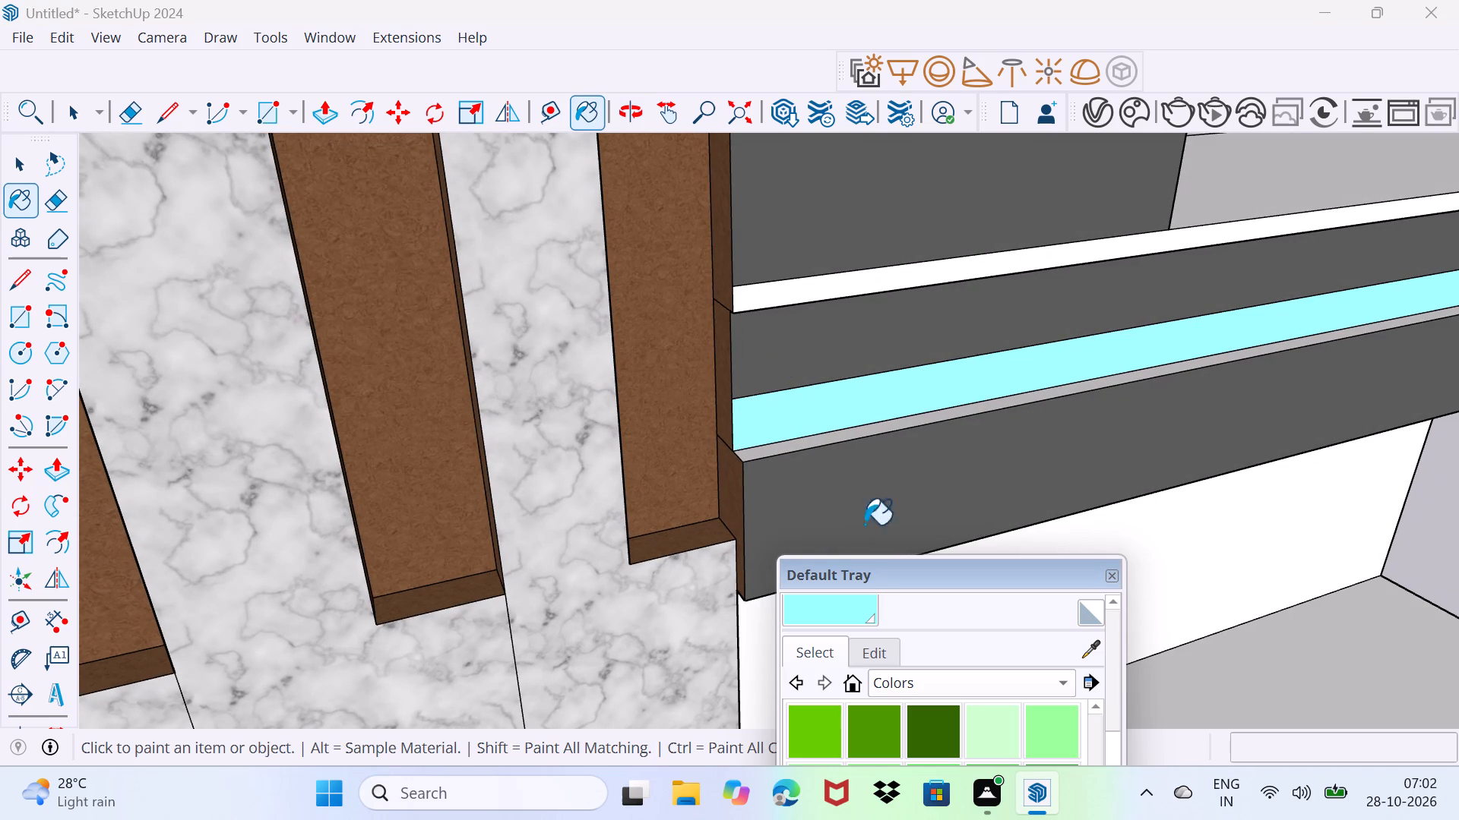
drag(954, 579, 1046, 399)
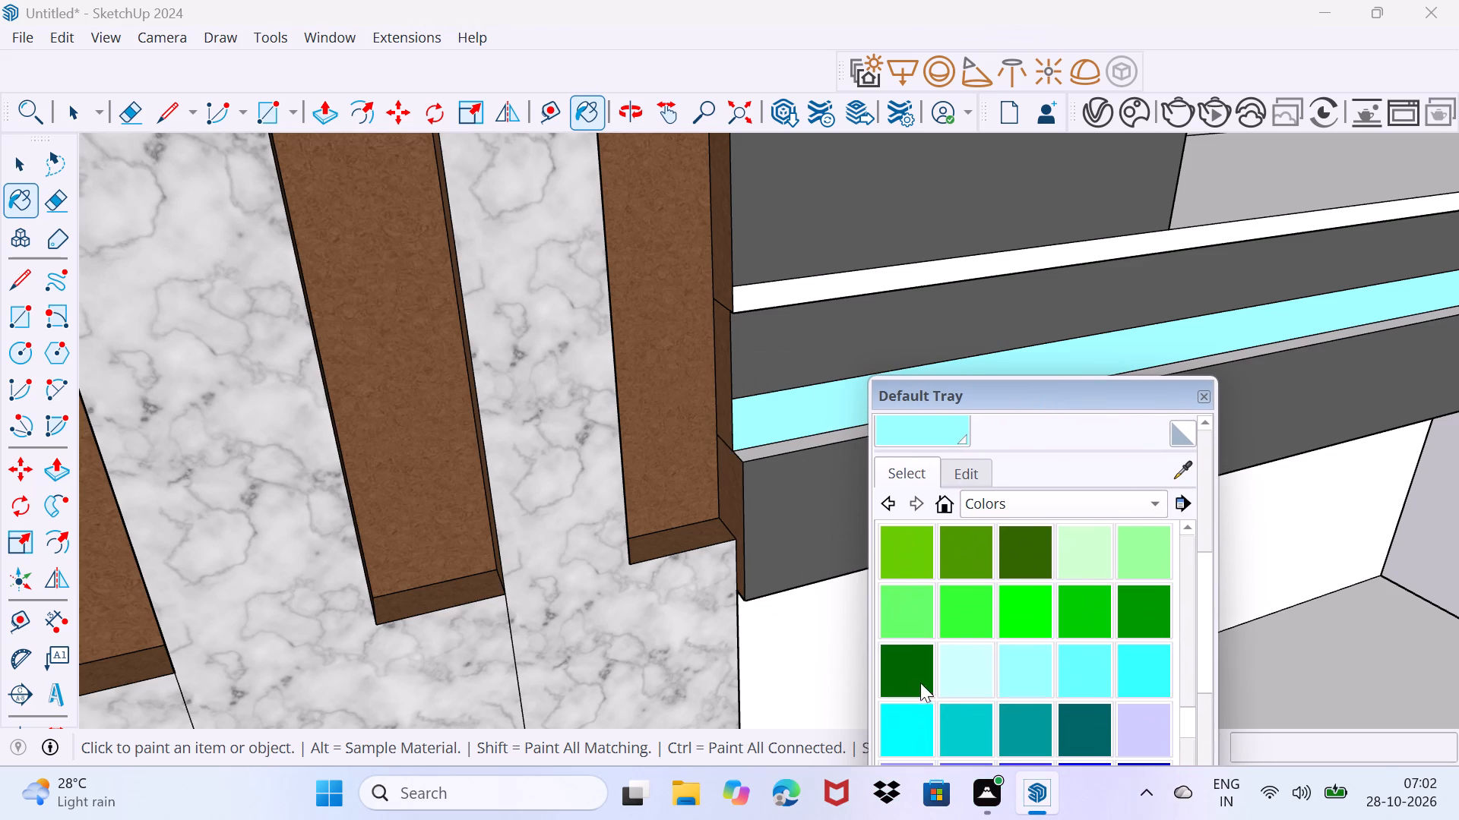
click(957, 661)
click(785, 437)
click(789, 374)
Paint the narrow white band along the top of the balcony front with a pale green from the Colors collection.
scroll(774, 323, up, 2)
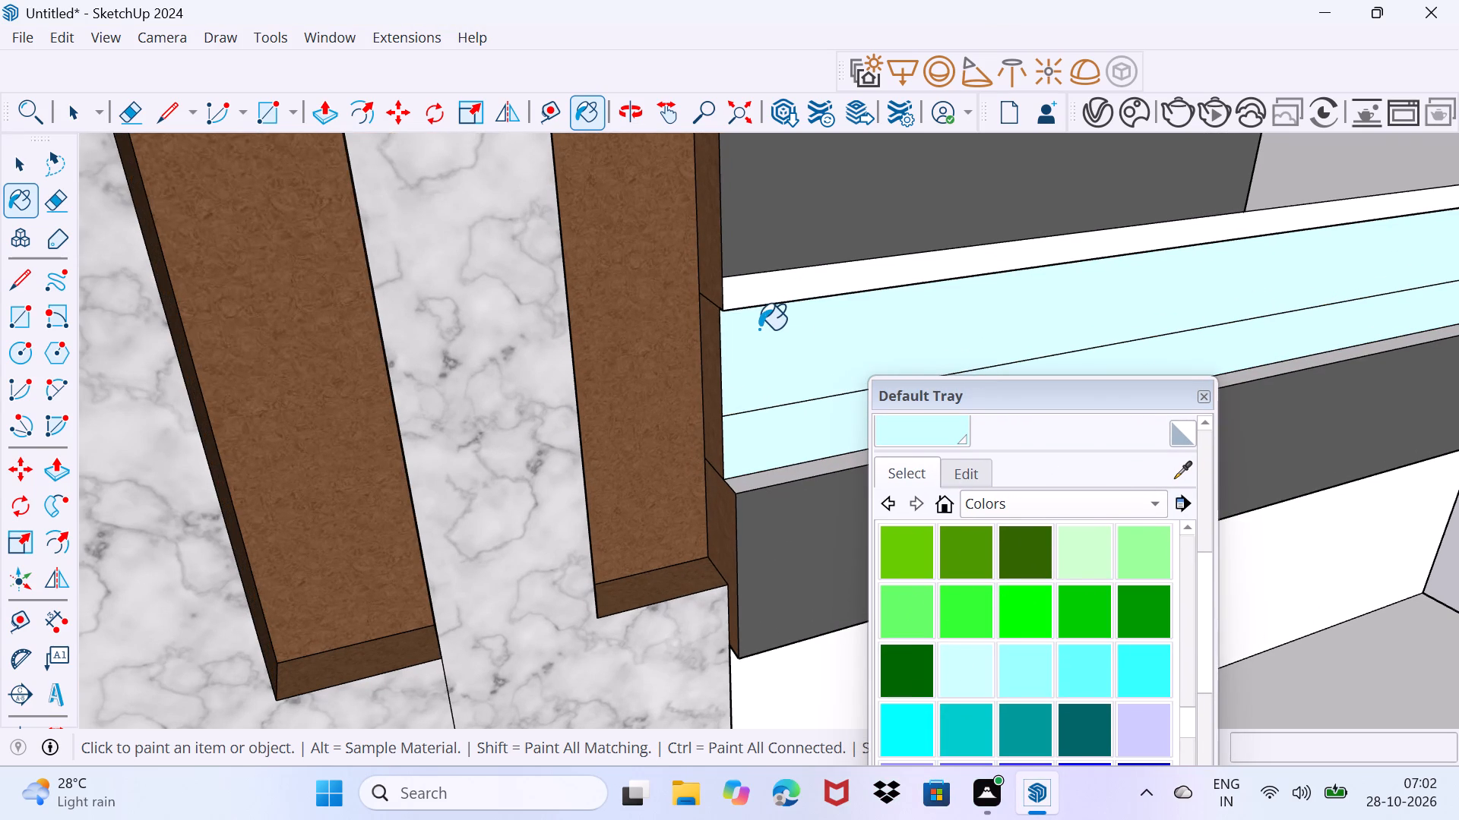
click(1090, 566)
click(762, 289)
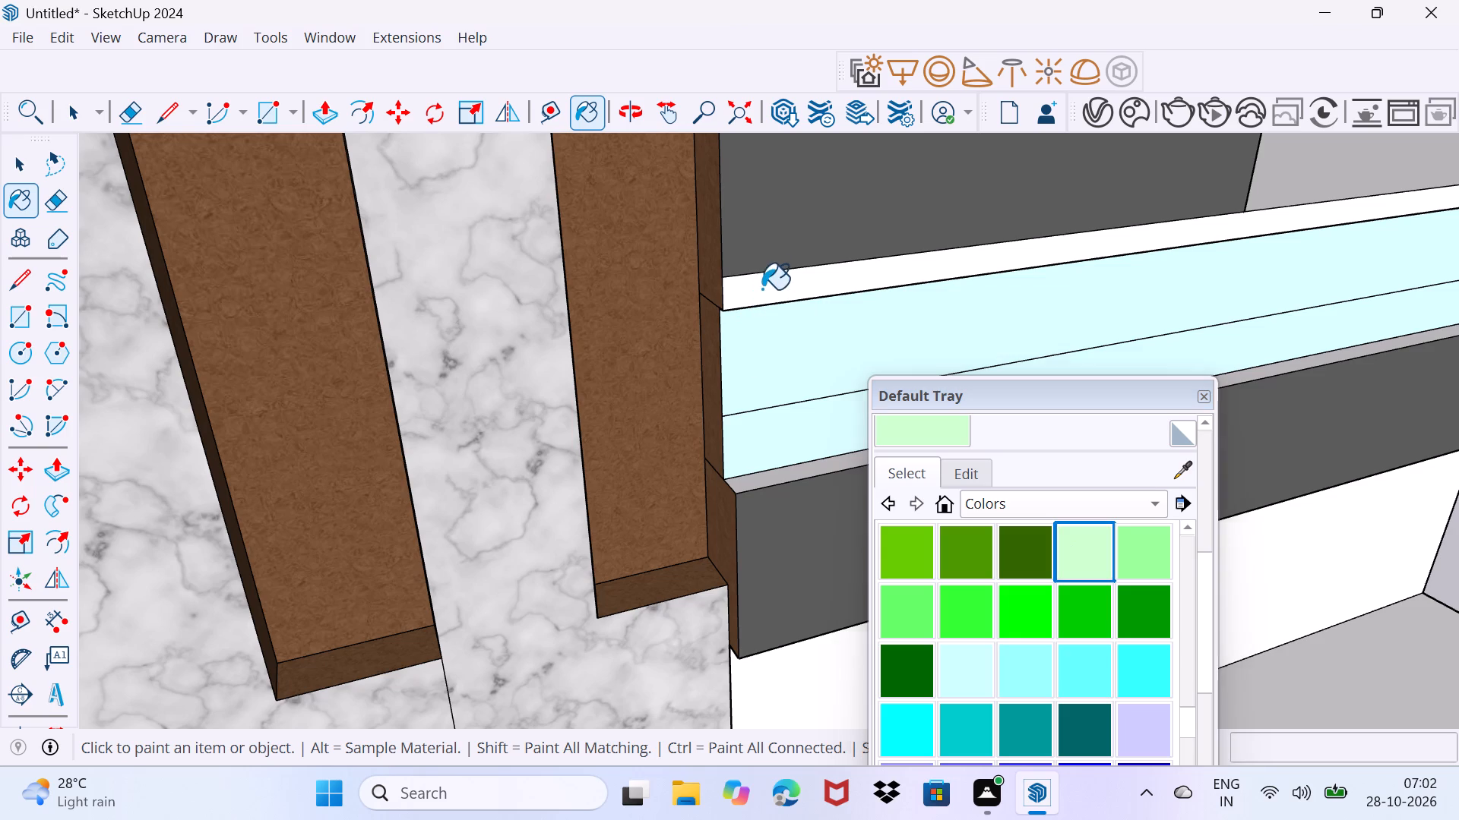
Paint the white end face of the cap on the dark block behind the balcony front with dark grey from the Colors collection.
scroll(746, 300, up, 3)
middle_drag(744, 299, 839, 317)
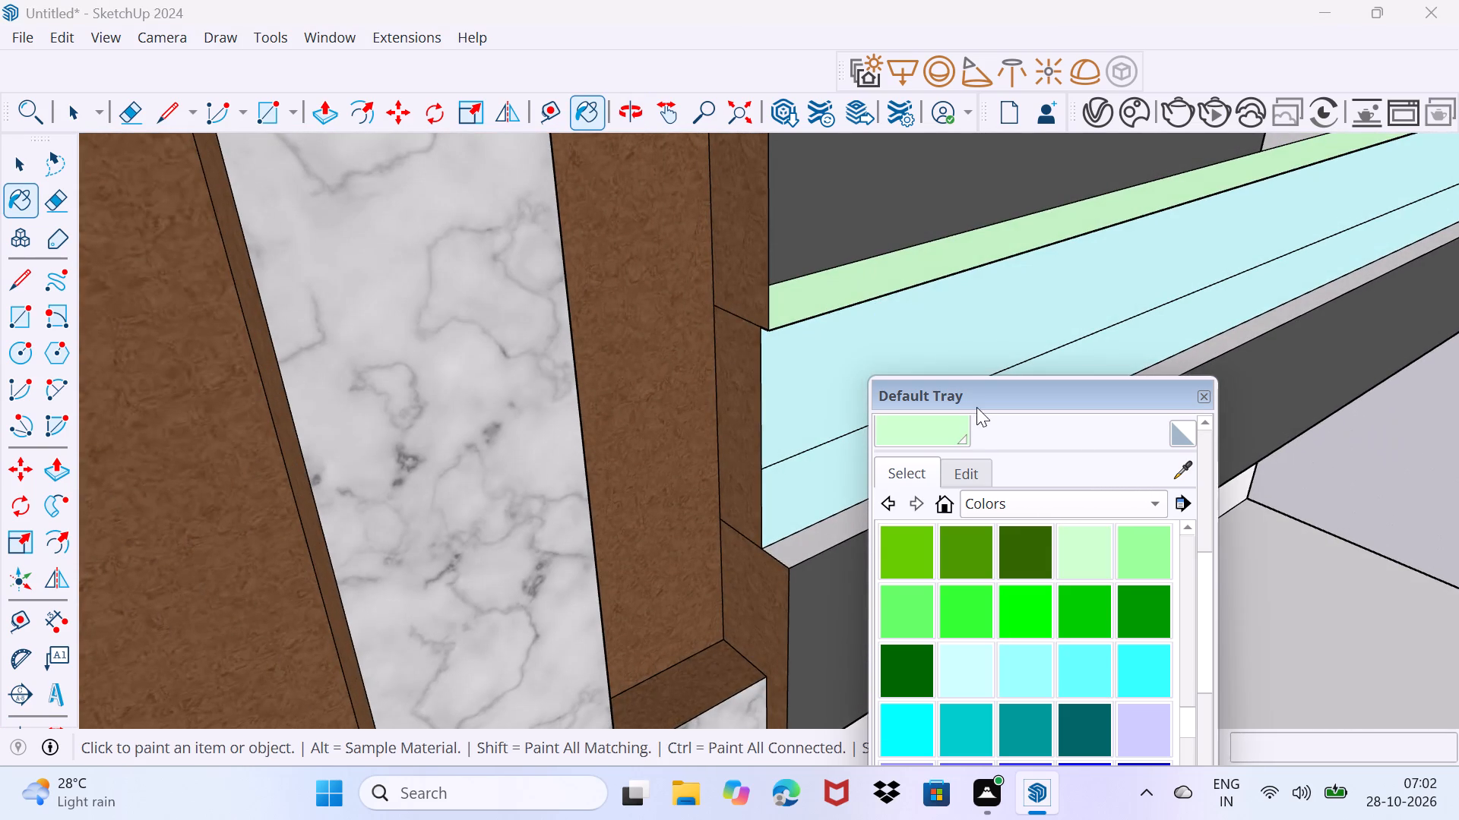
drag(964, 397, 881, 576)
scroll(860, 341, down, 11)
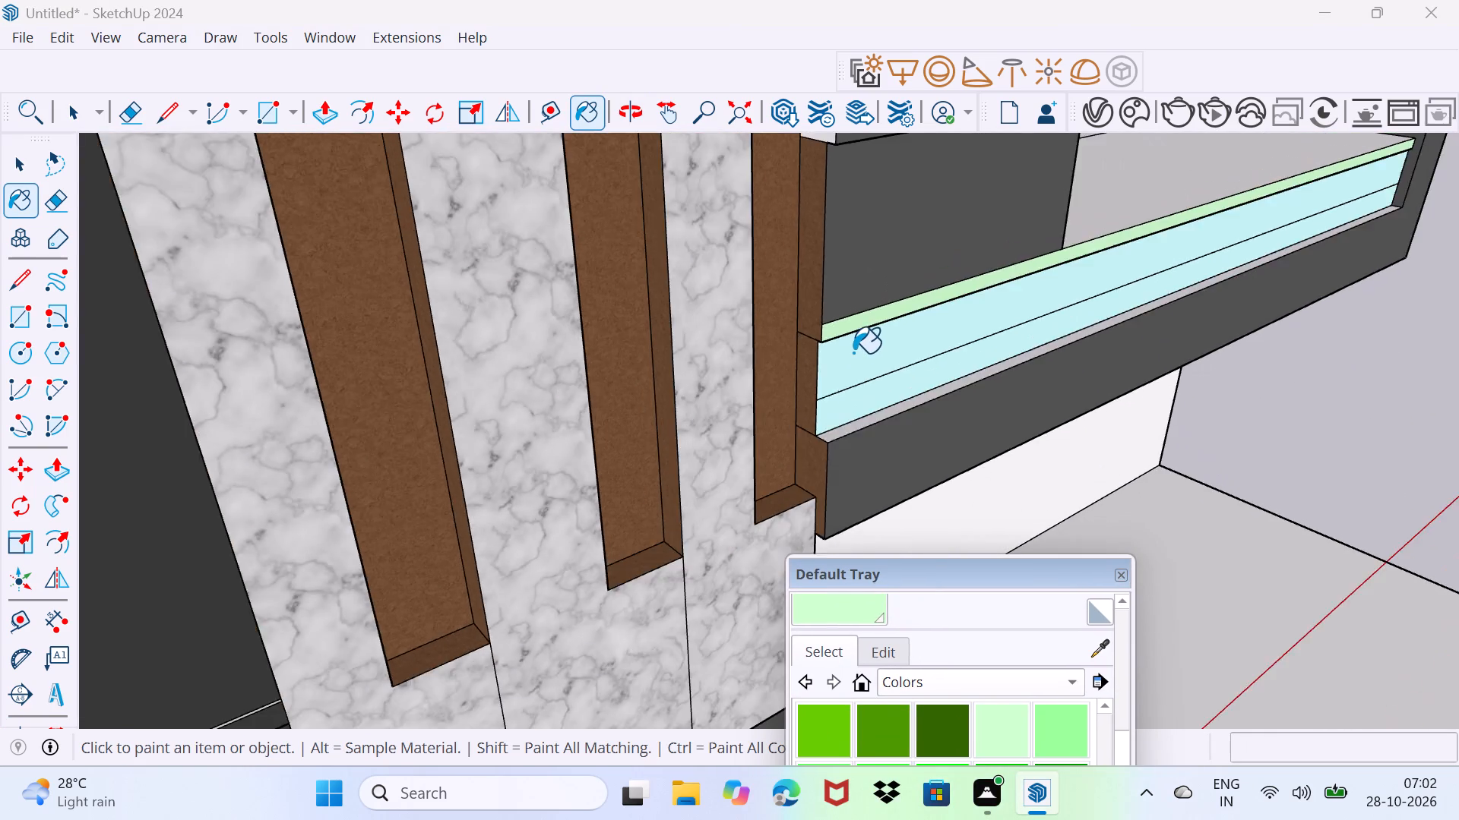
scroll(853, 353, down, 13)
scroll(837, 320, up, 5)
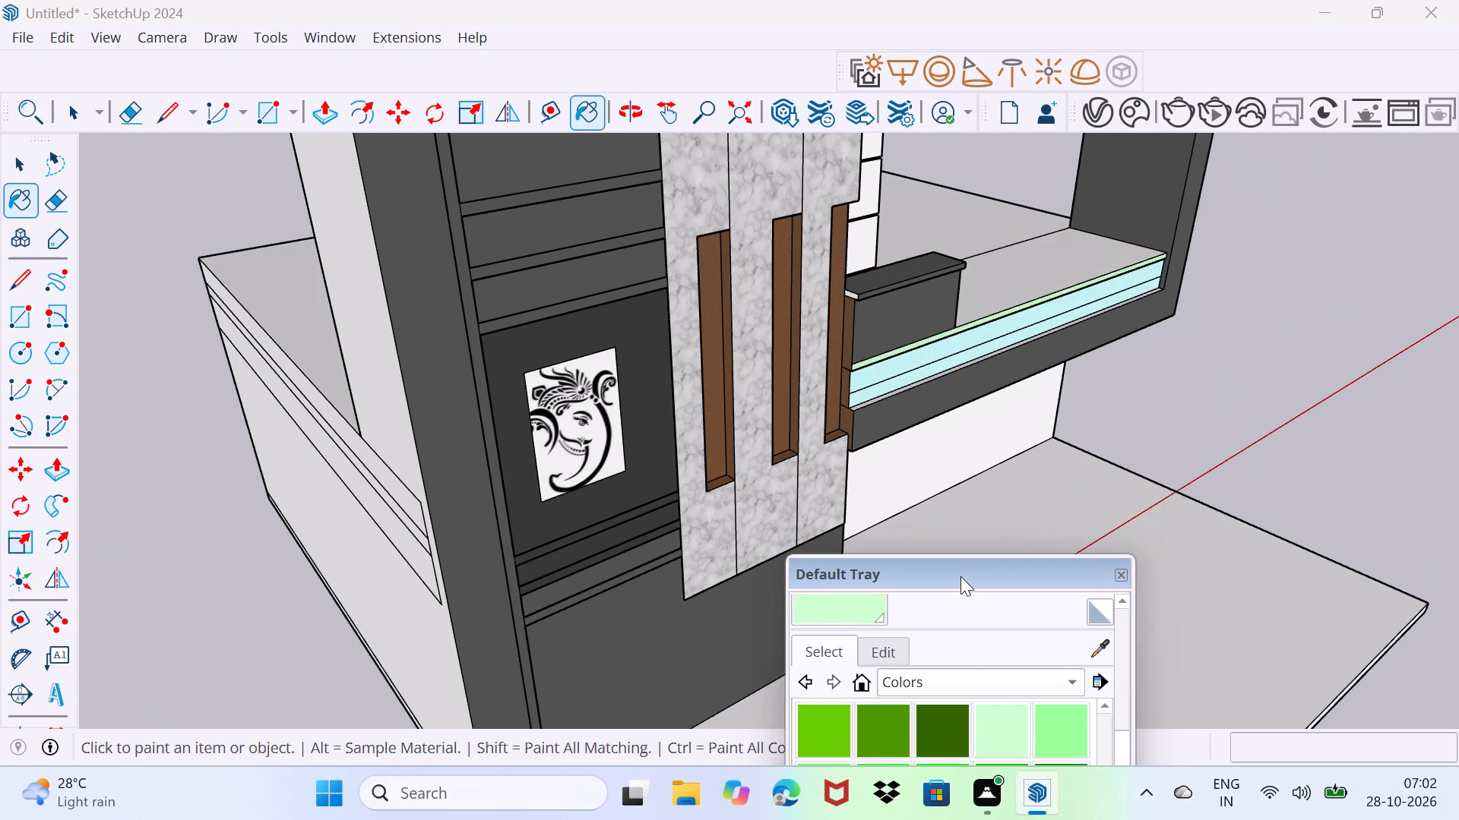
drag(961, 576, 1149, 200)
scroll(1119, 467, down, 13)
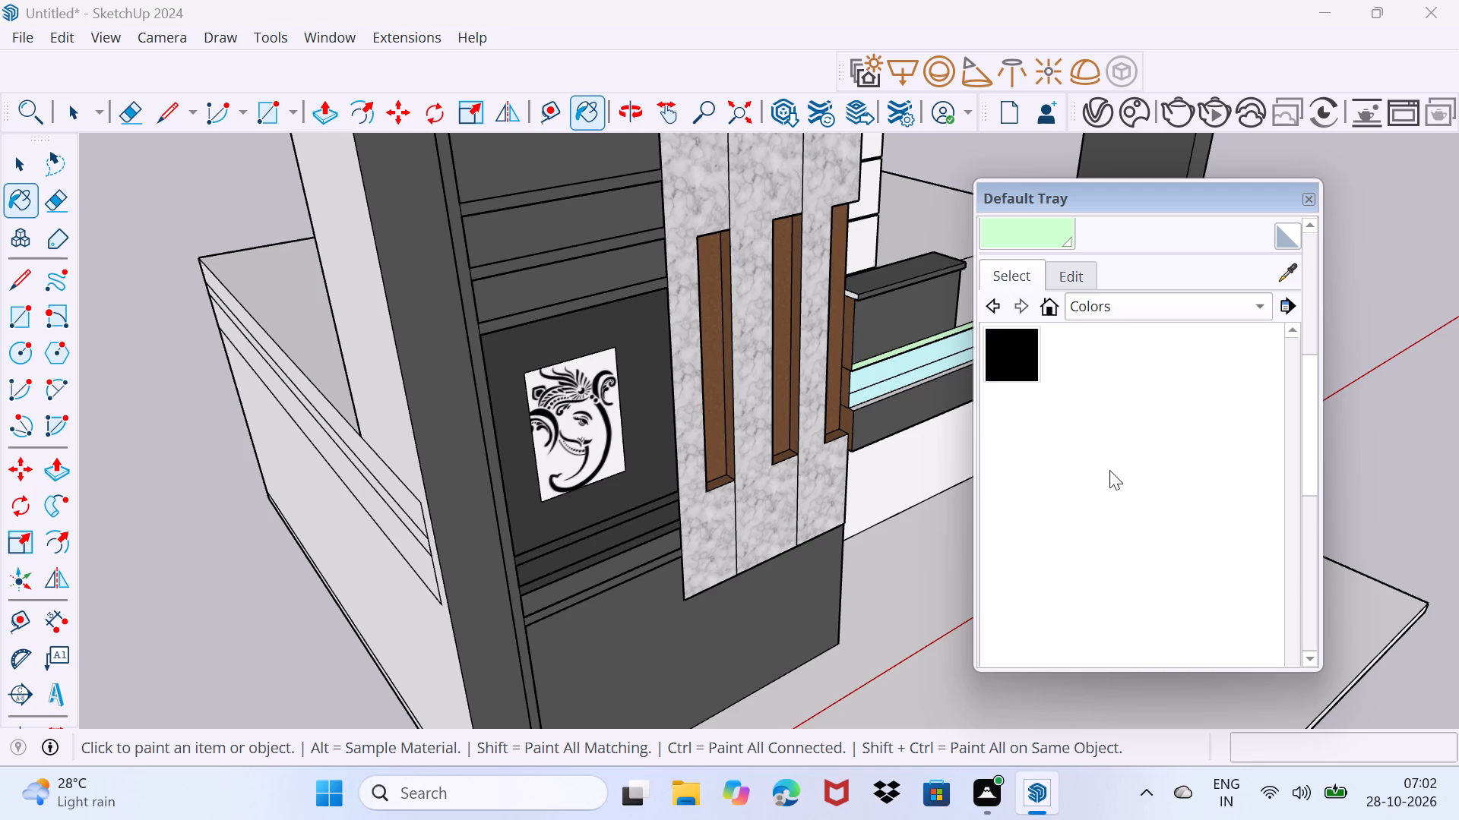
scroll(1105, 469, up, 3)
click(1069, 478)
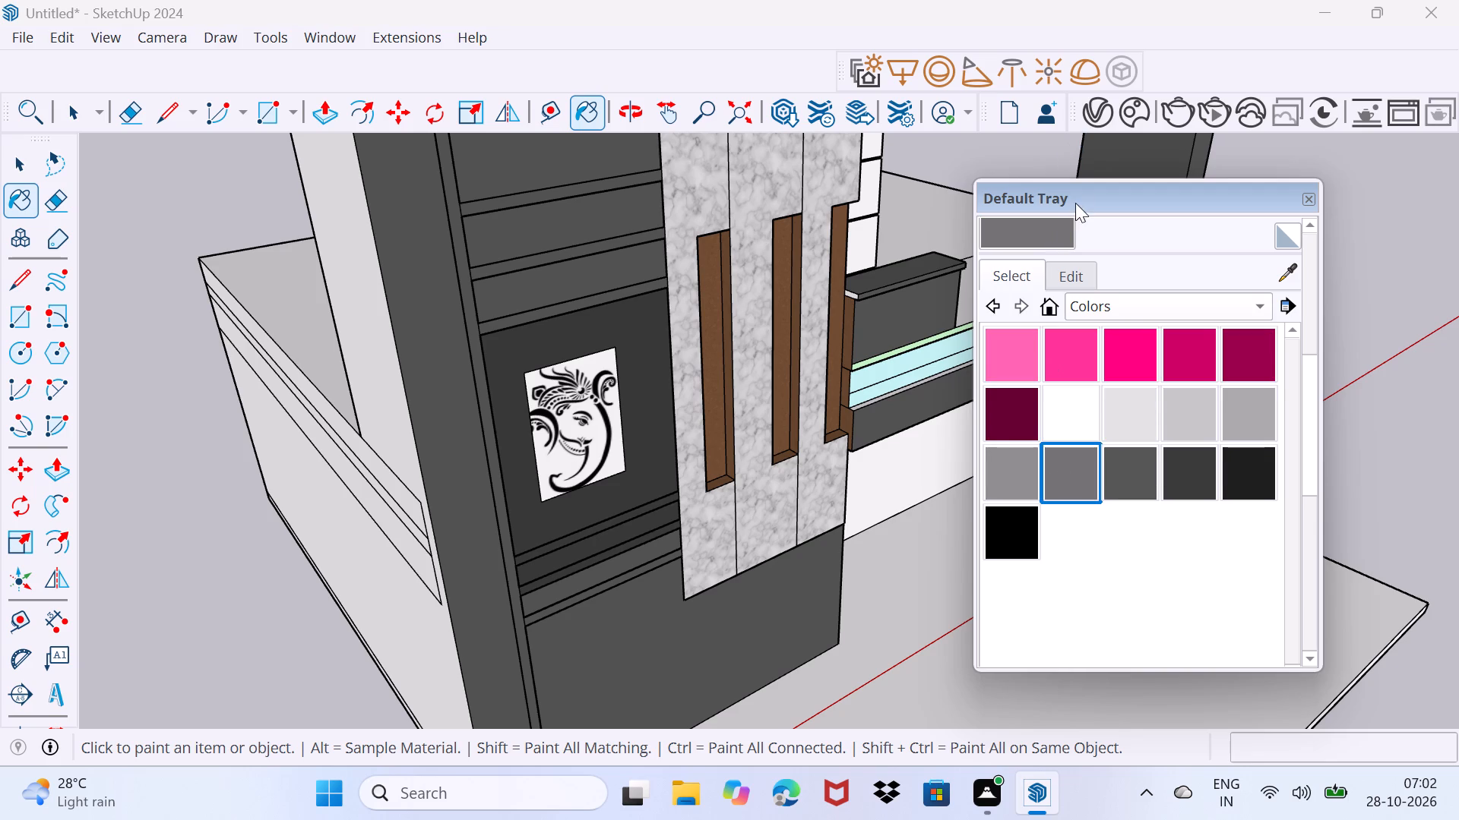
drag(1076, 203, 883, 717)
scroll(807, 368, up, 11)
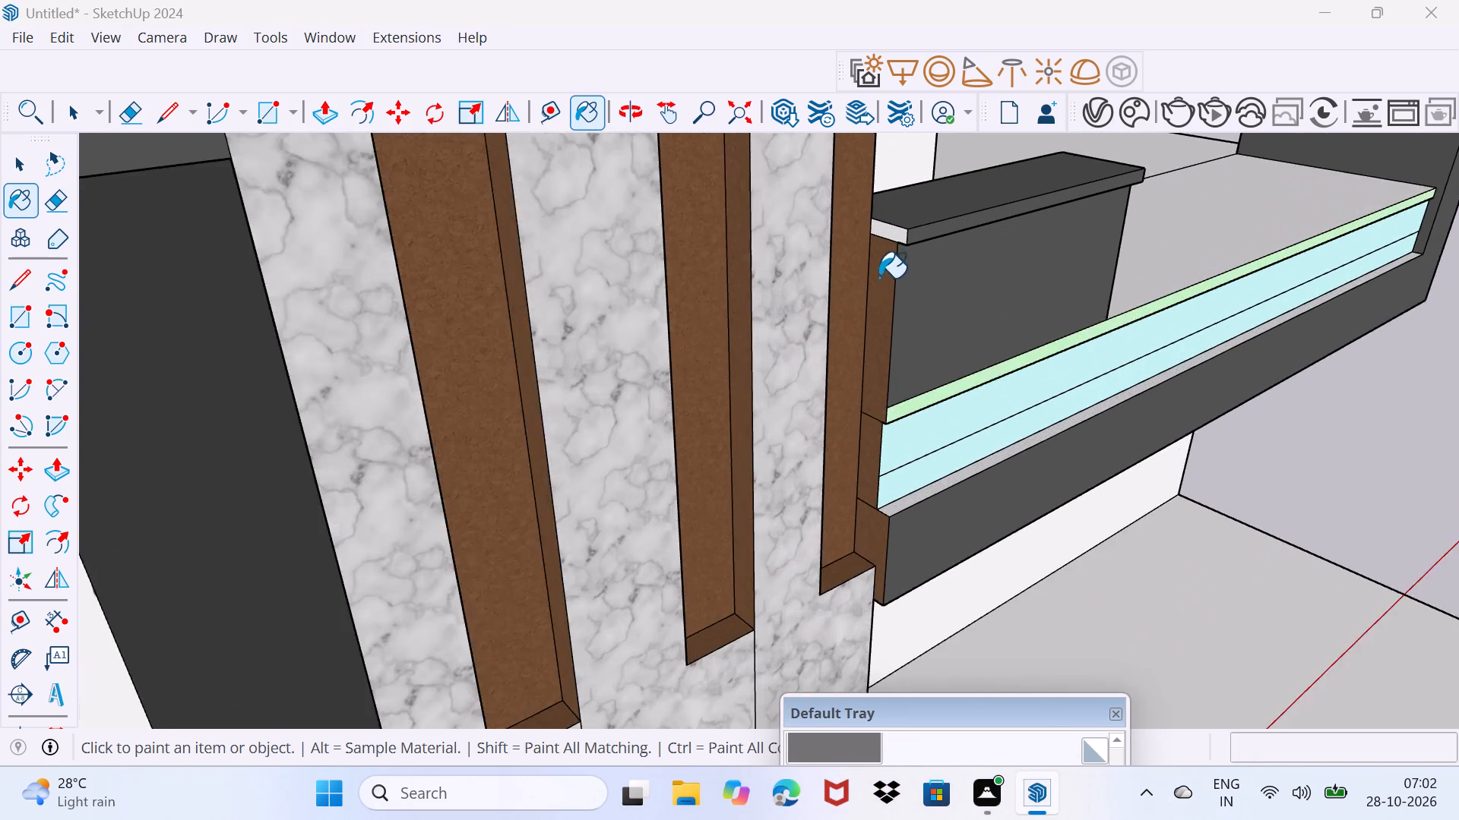
scroll(879, 278, up, 7)
click(925, 194)
Search 3D Warehouse for "railing".
scroll(913, 227, down, 13)
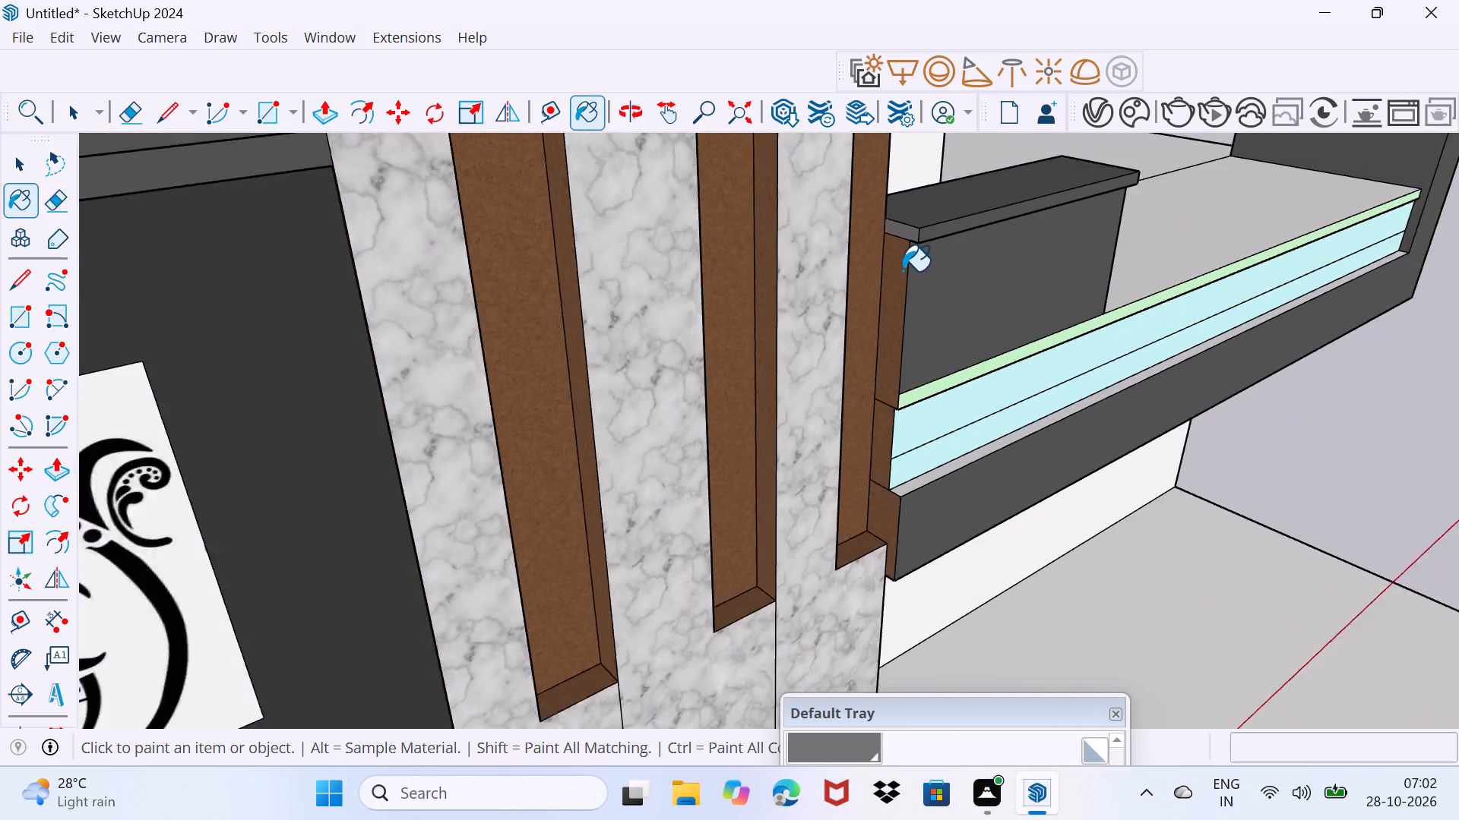
scroll(903, 271, down, 7)
middle_drag(947, 283, 834, 260)
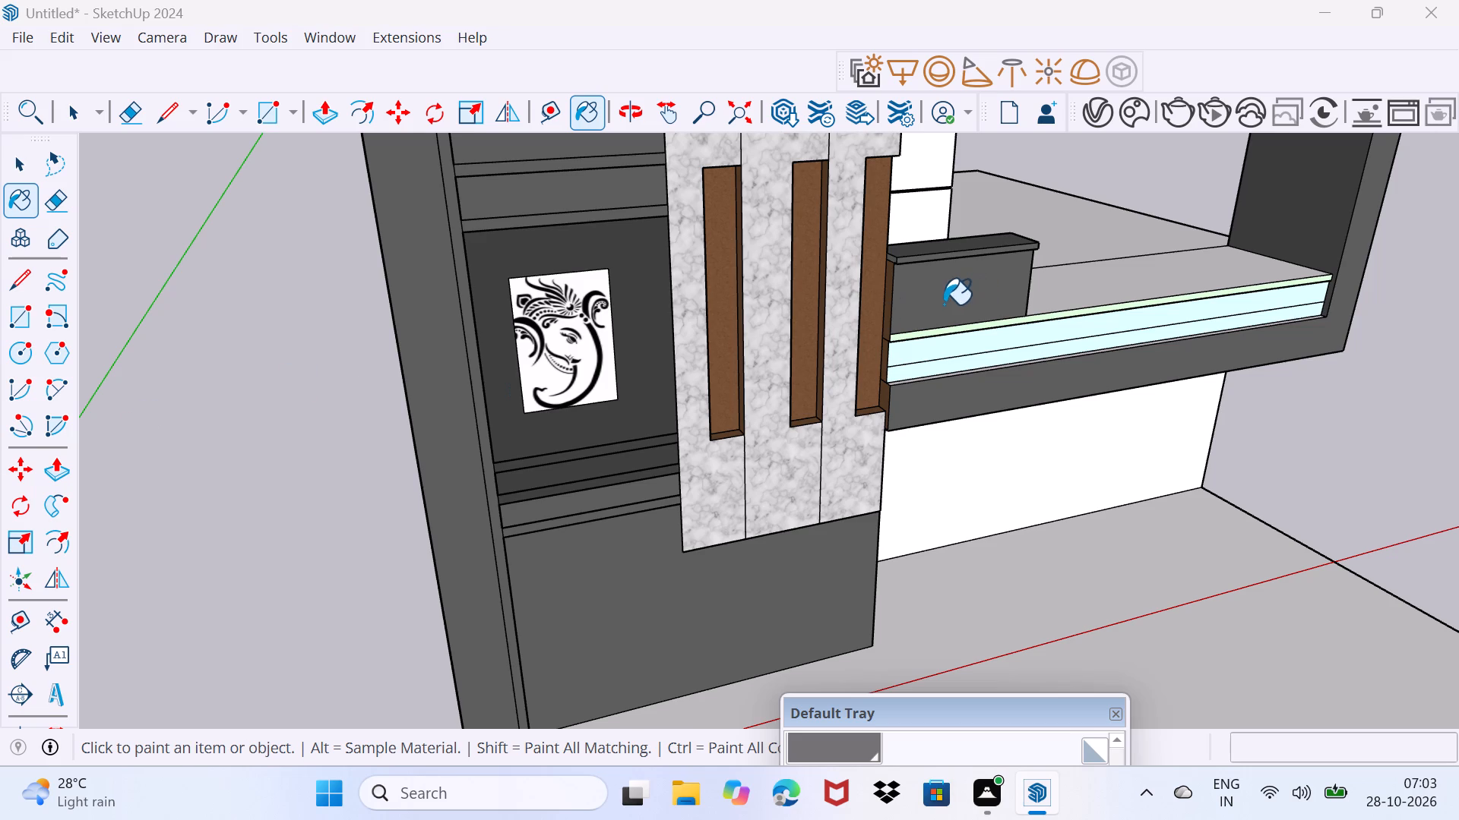
middle_drag(912, 265, 336, 269)
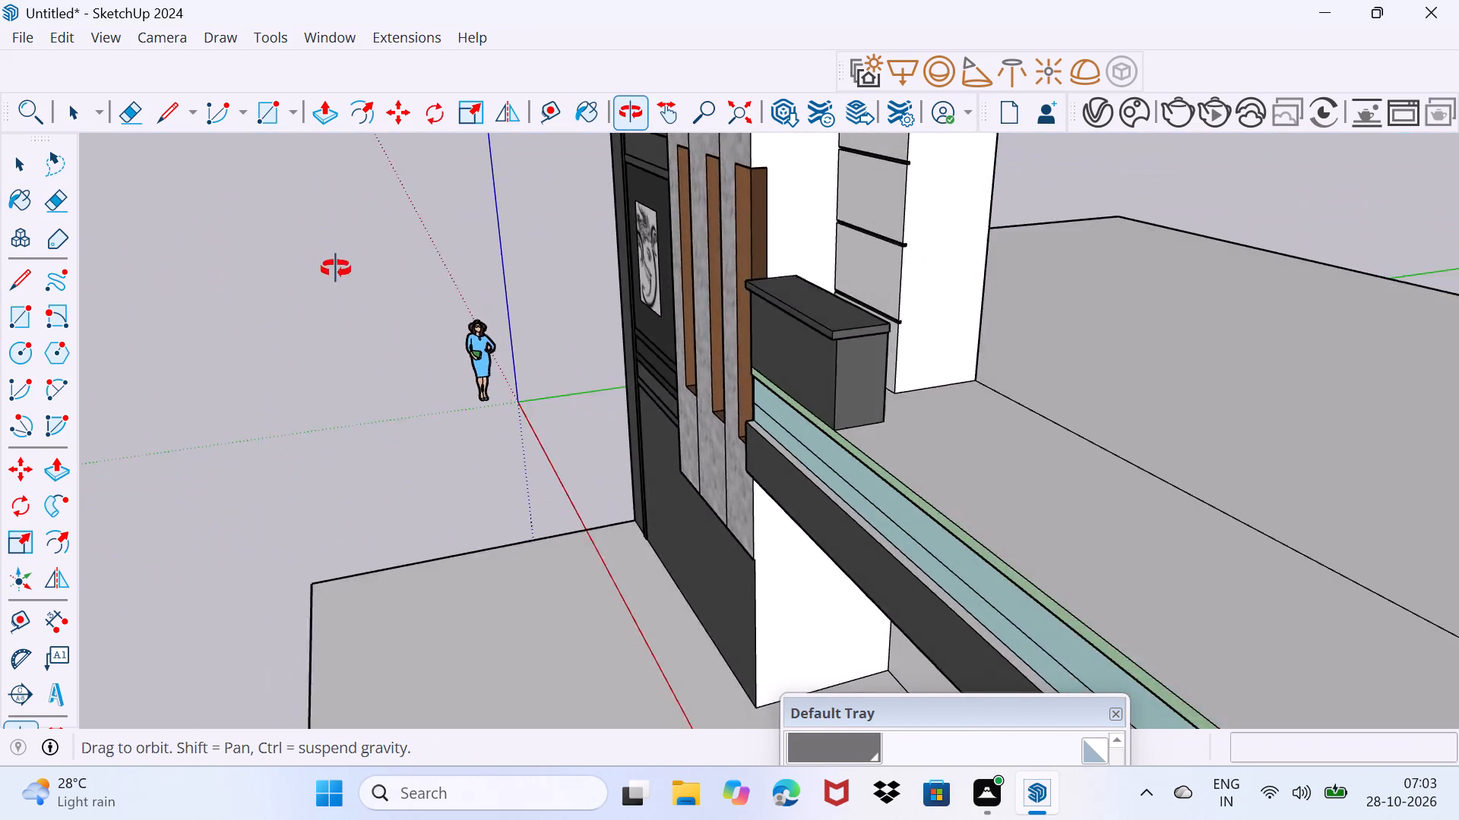
middle_drag(336, 269, 562, 271)
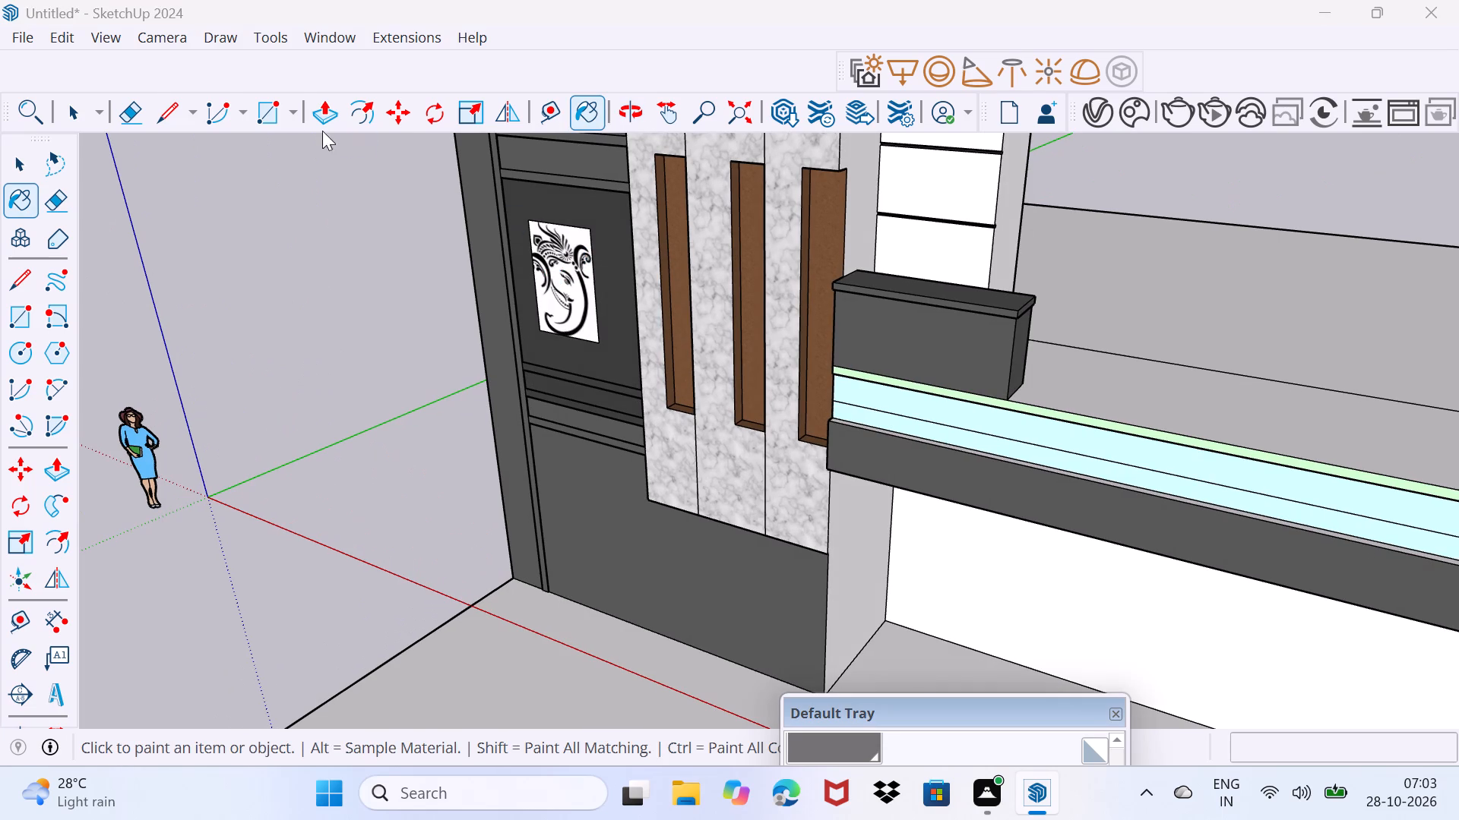
click(318, 33)
click(359, 218)
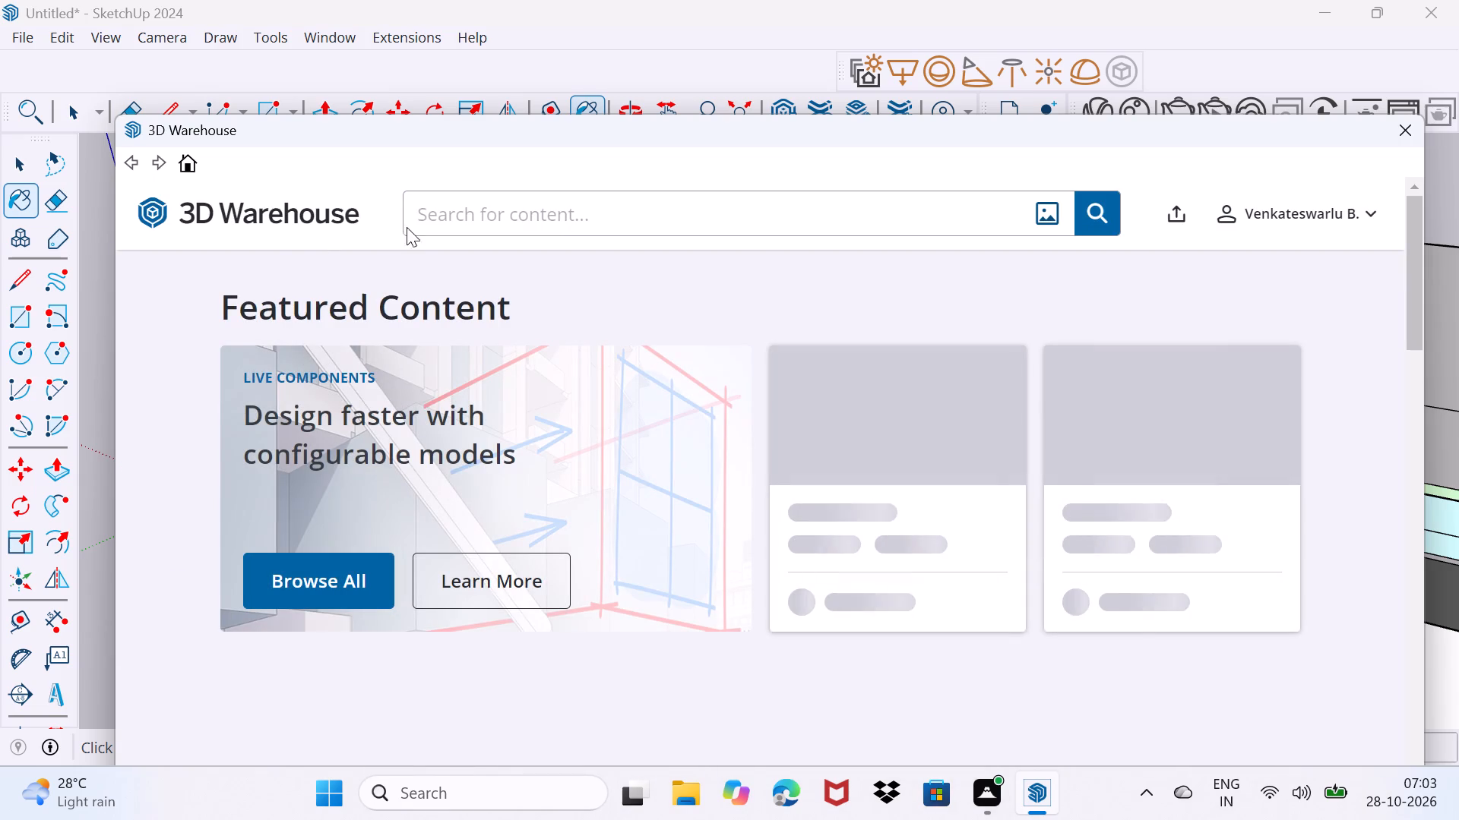
click(459, 213)
text(ra)
text(iling)
key(Return)
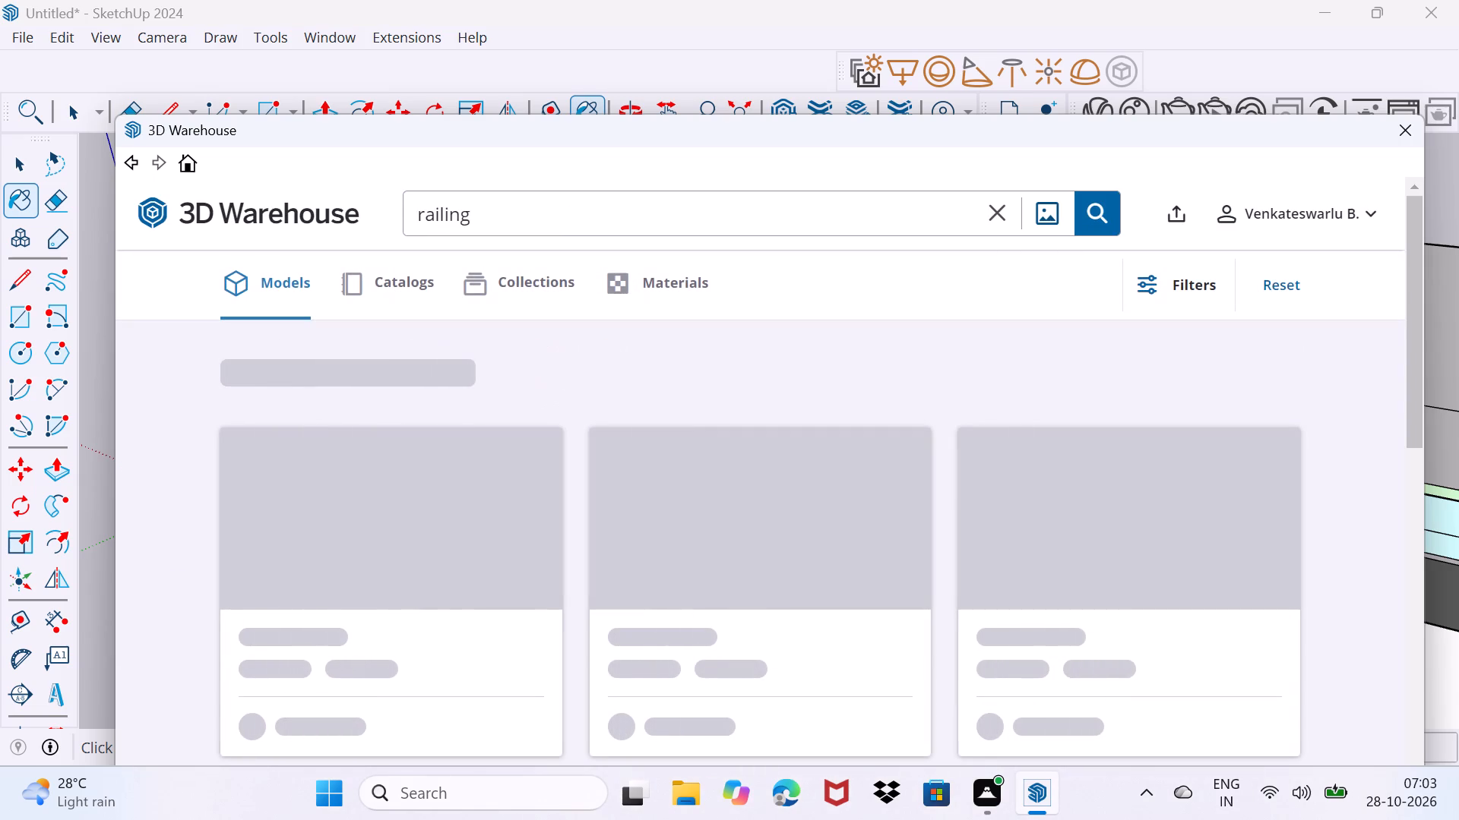
Look through the railing models in the search results for a design suited to the balcony.
scroll(460, 353, down, 2)
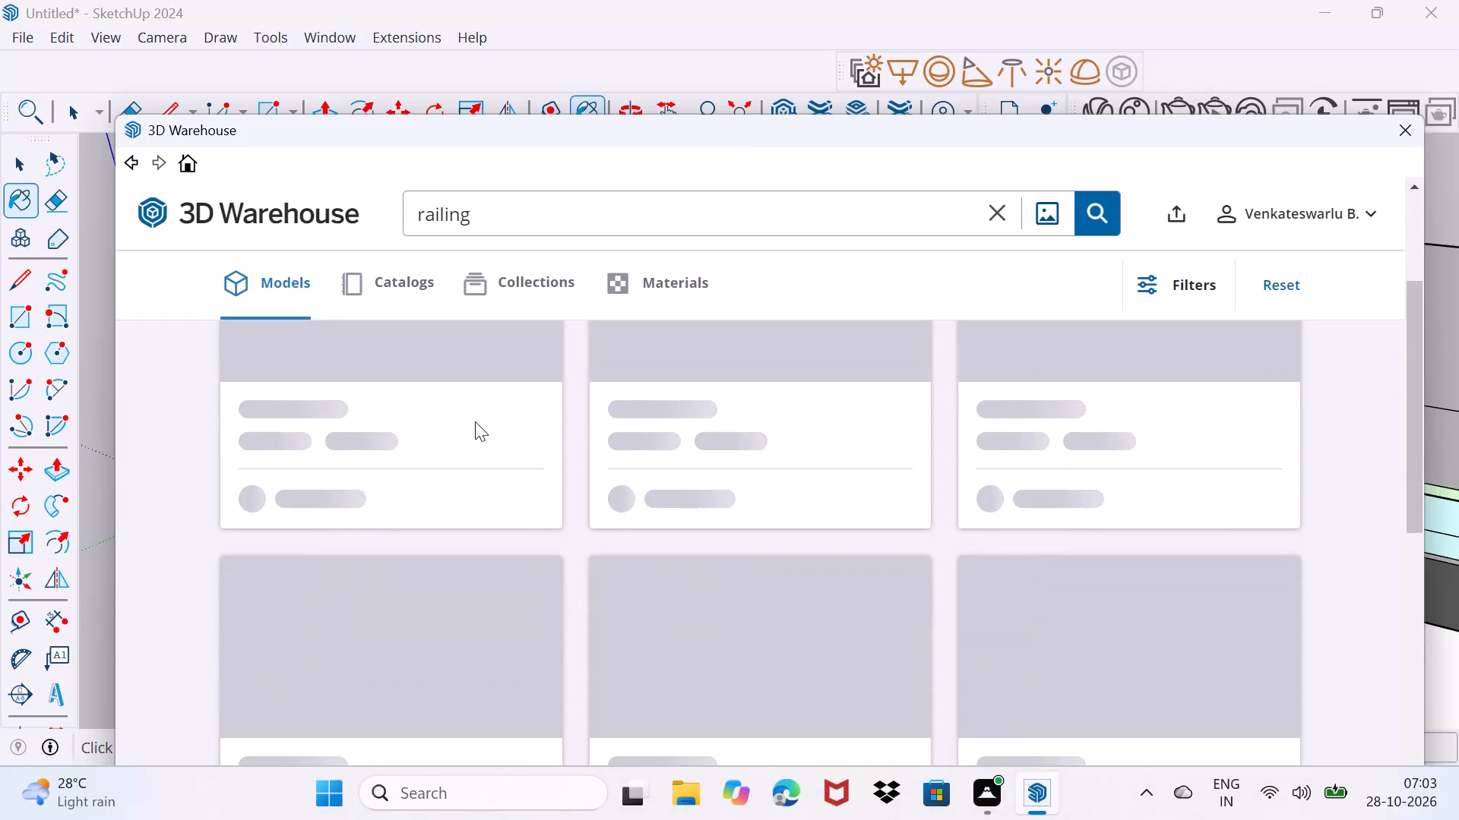
scroll(475, 421, up, 3)
scroll(359, 423, down, 7)
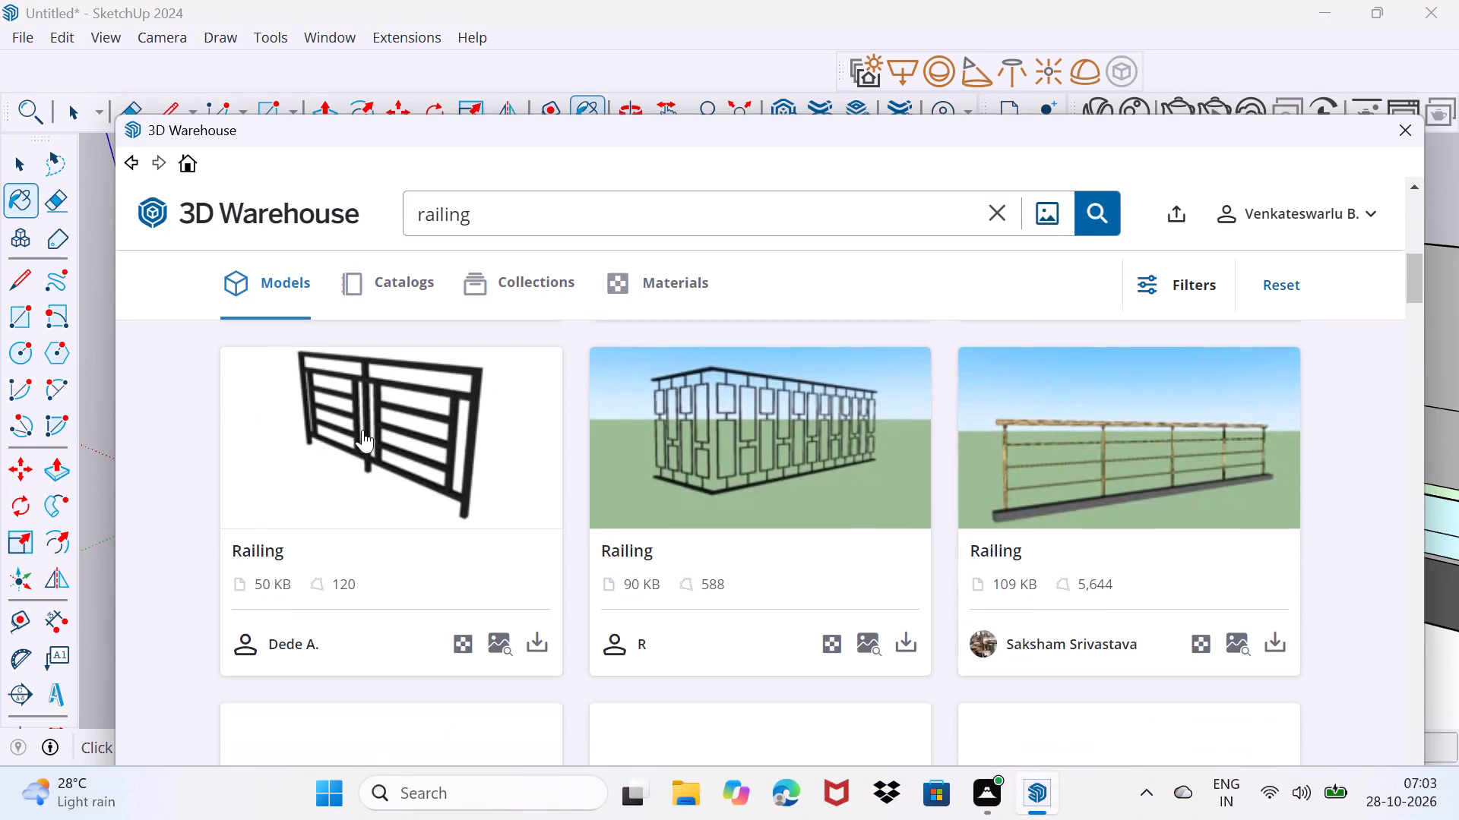
scroll(362, 430, down, 3)
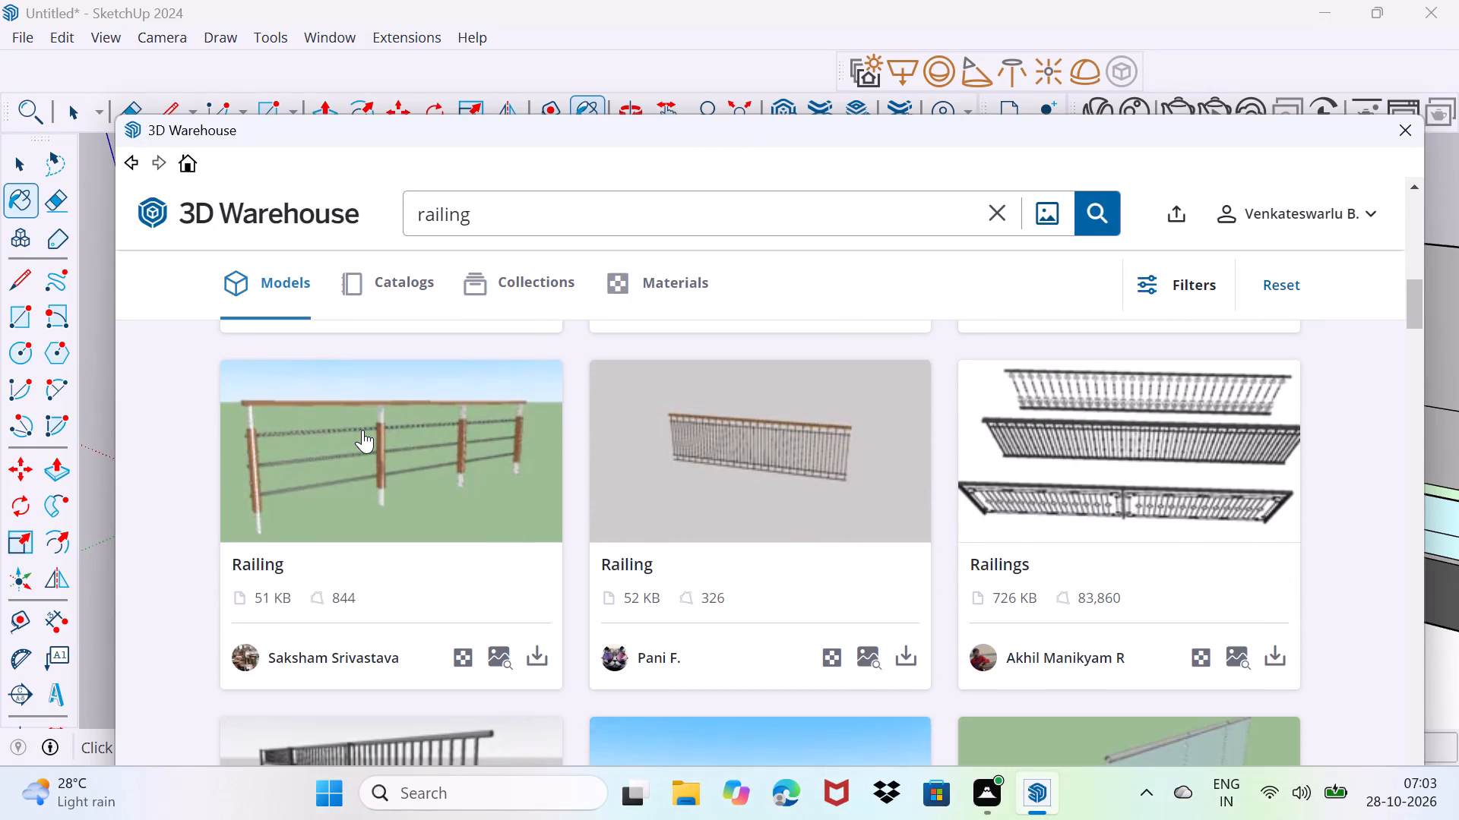
scroll(362, 430, down, 6)
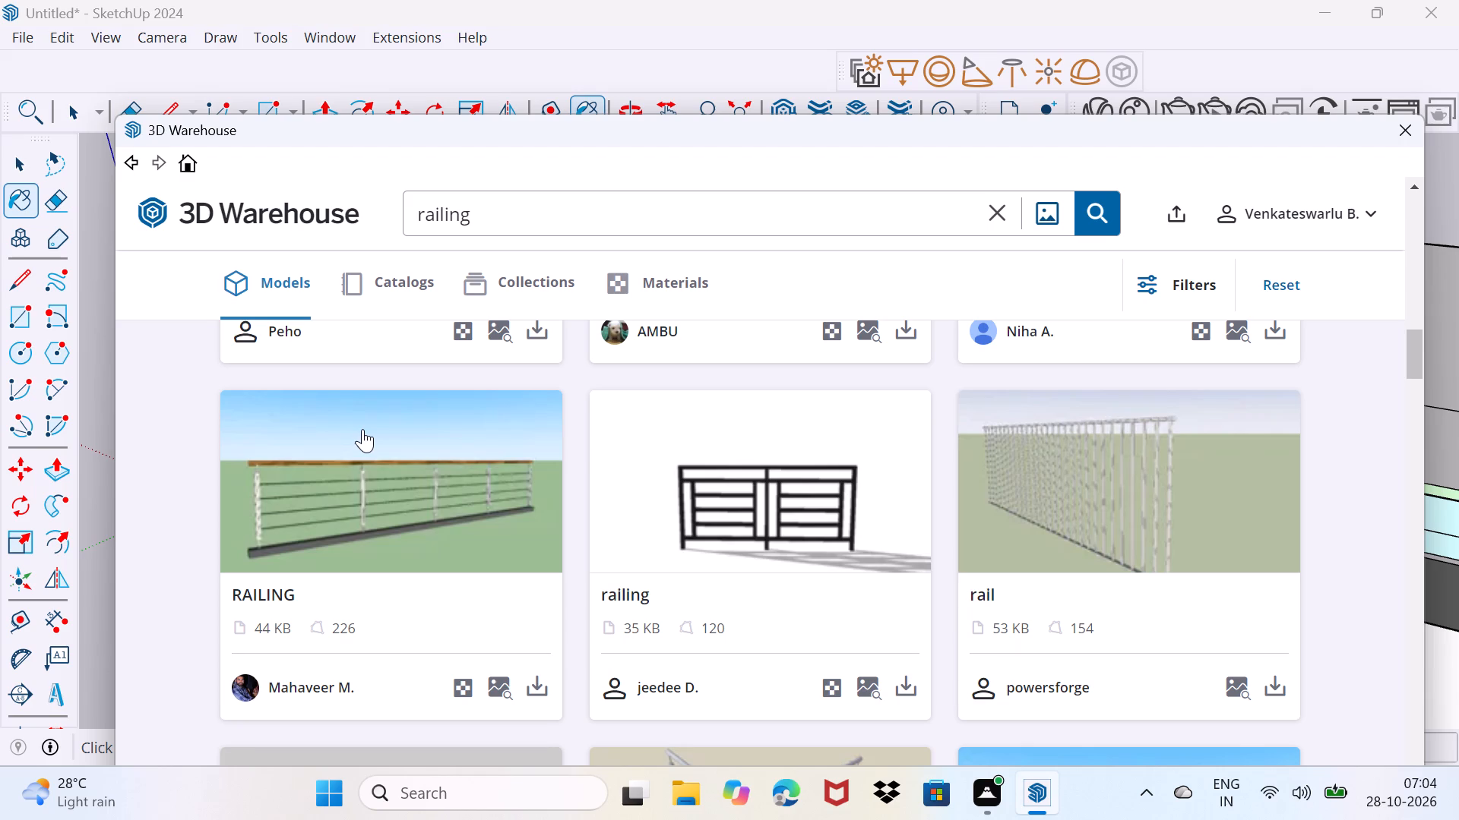
scroll(362, 429, down, 2)
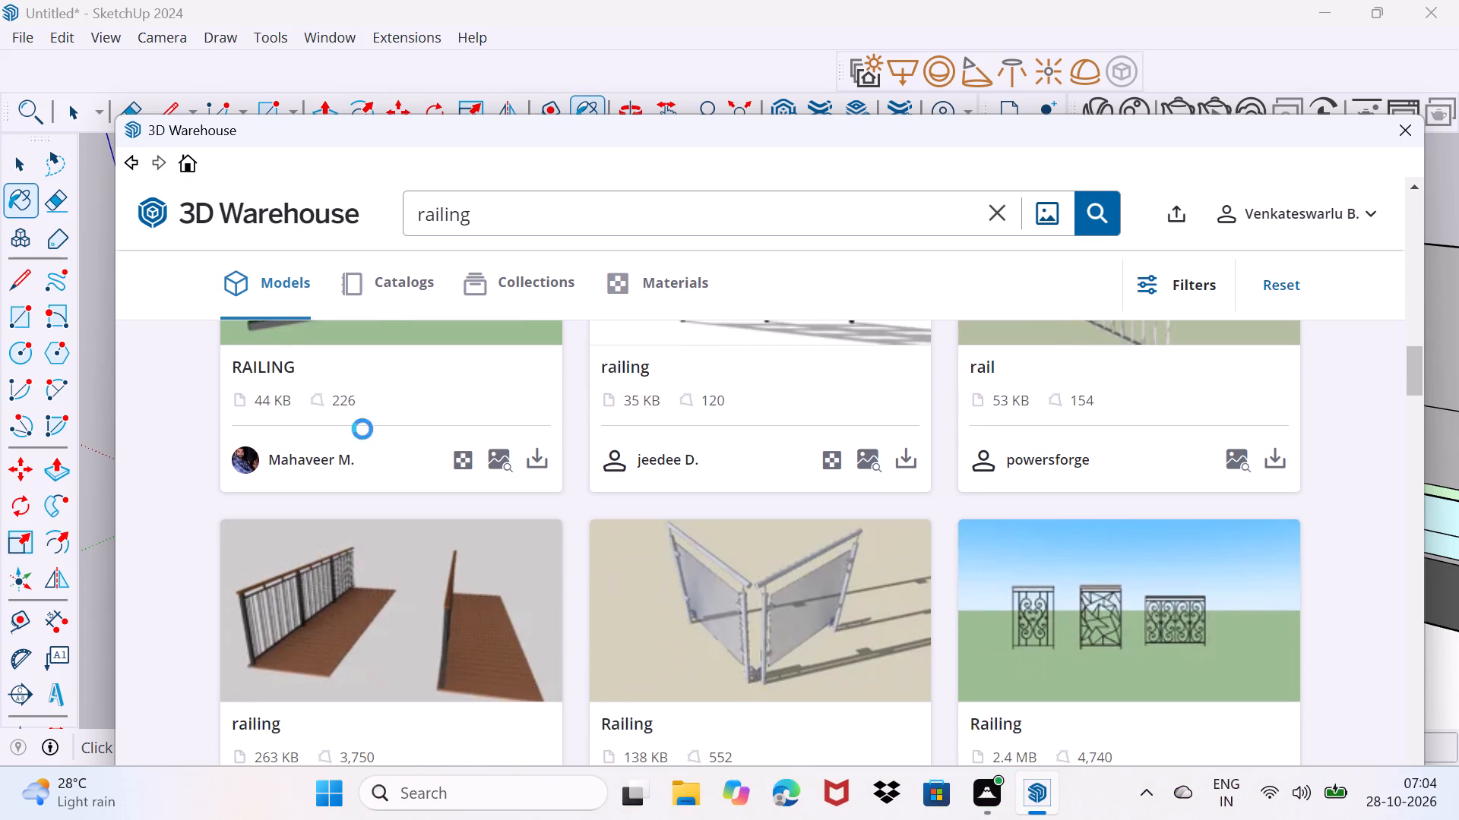
scroll(362, 429, down, 4)
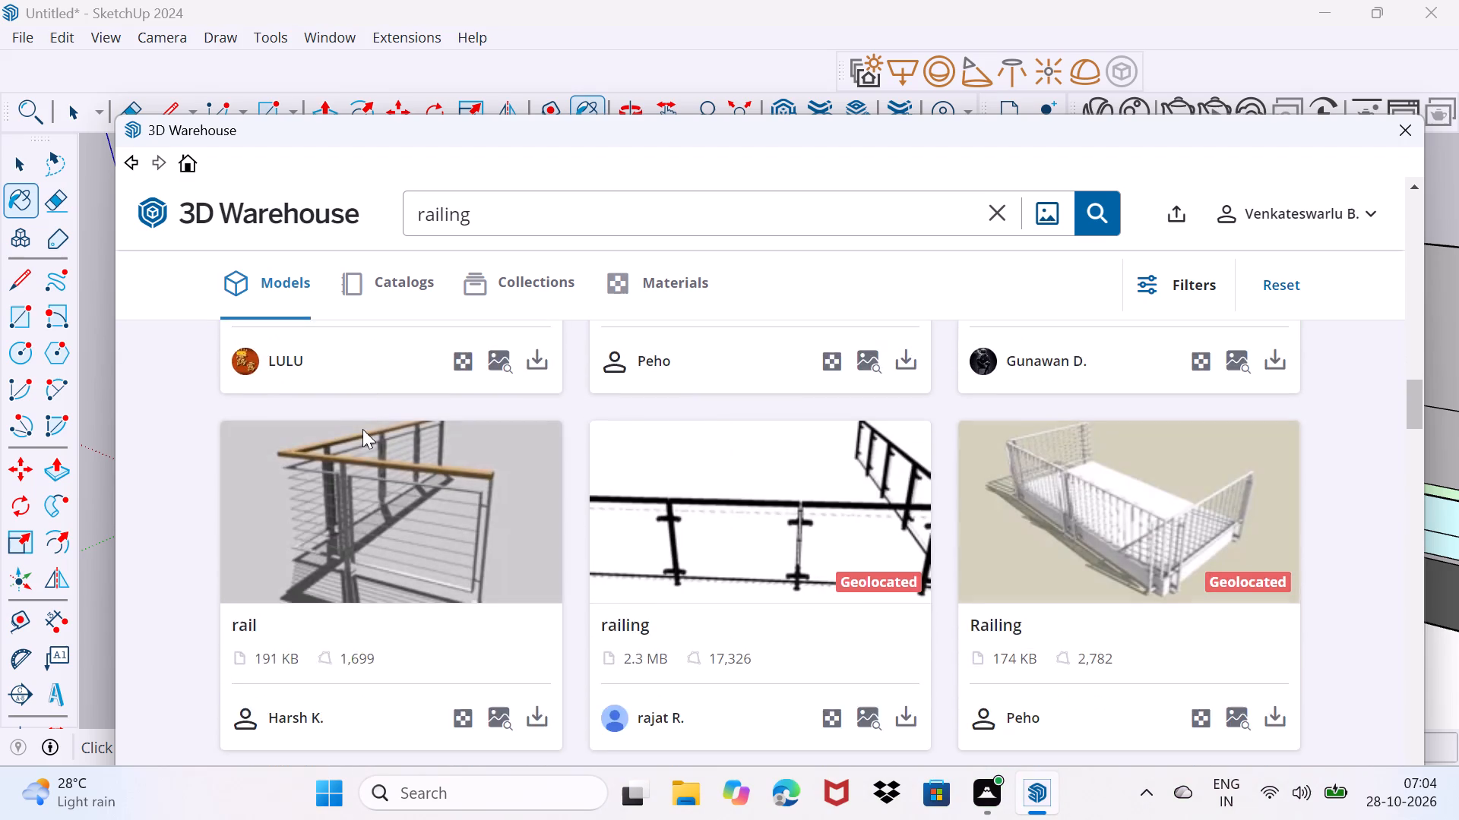
scroll(362, 429, down, 17)
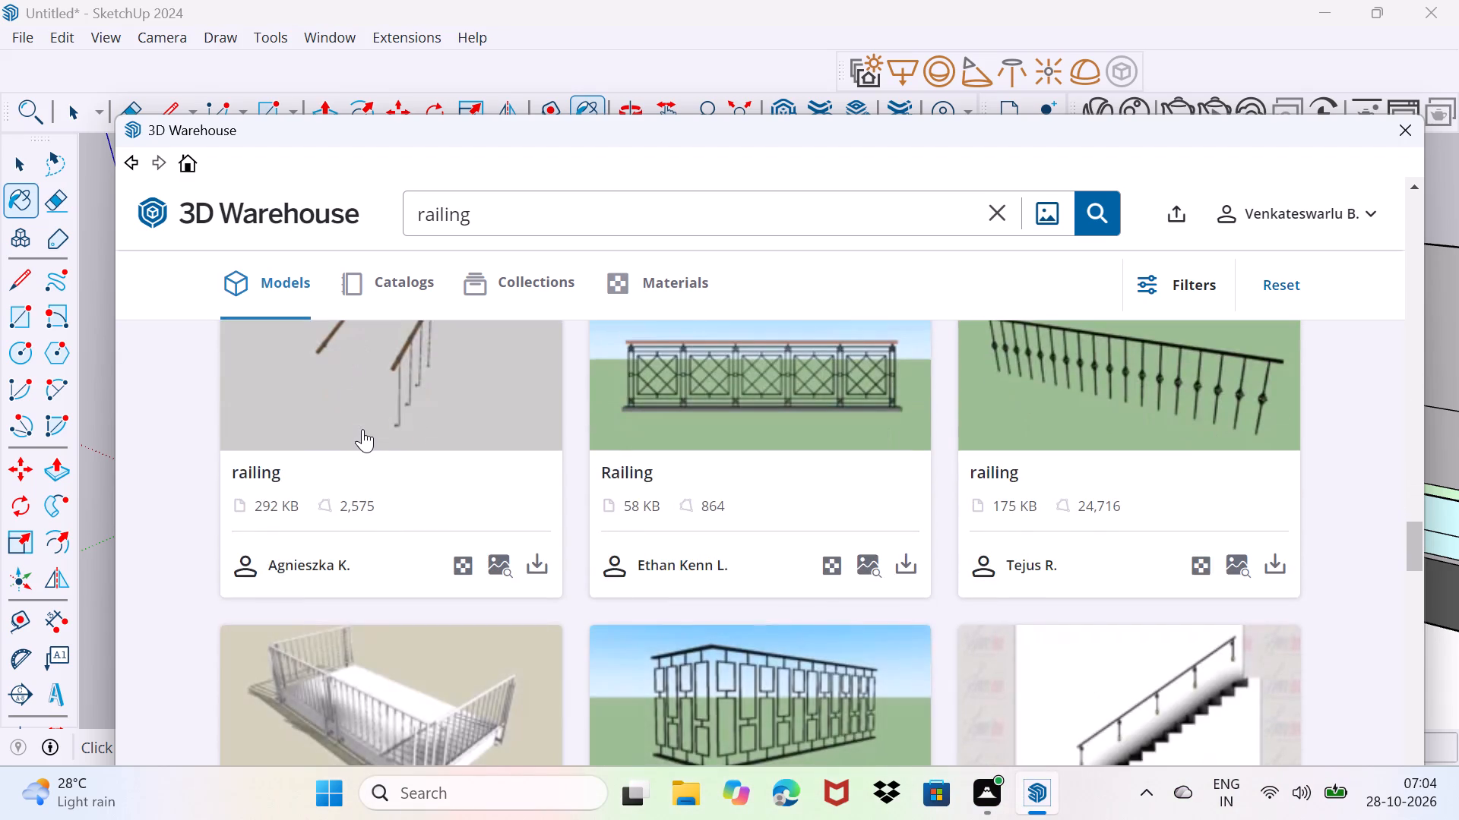
scroll(362, 429, down, 12)
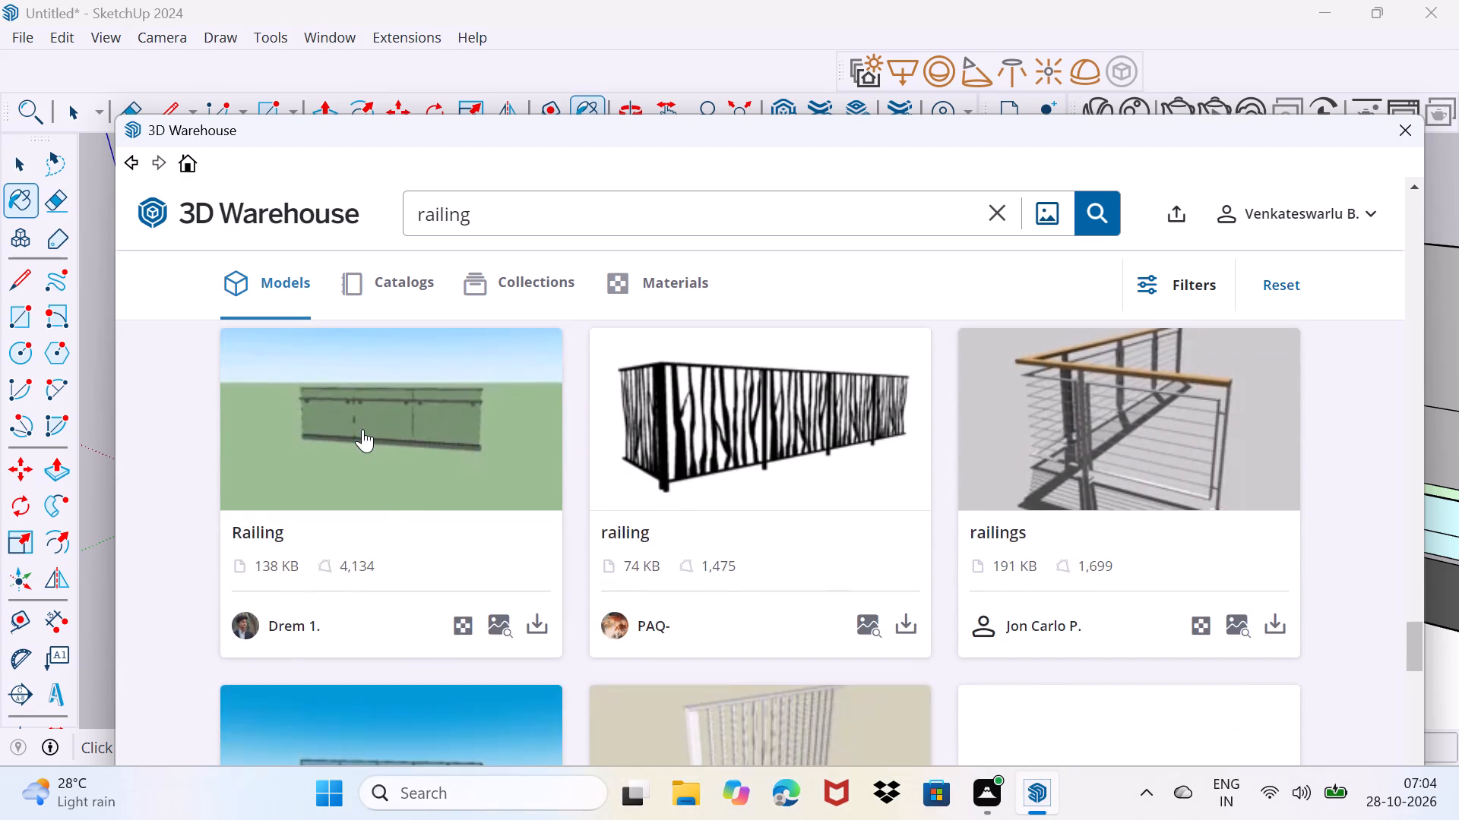
scroll(362, 429, down, 10)
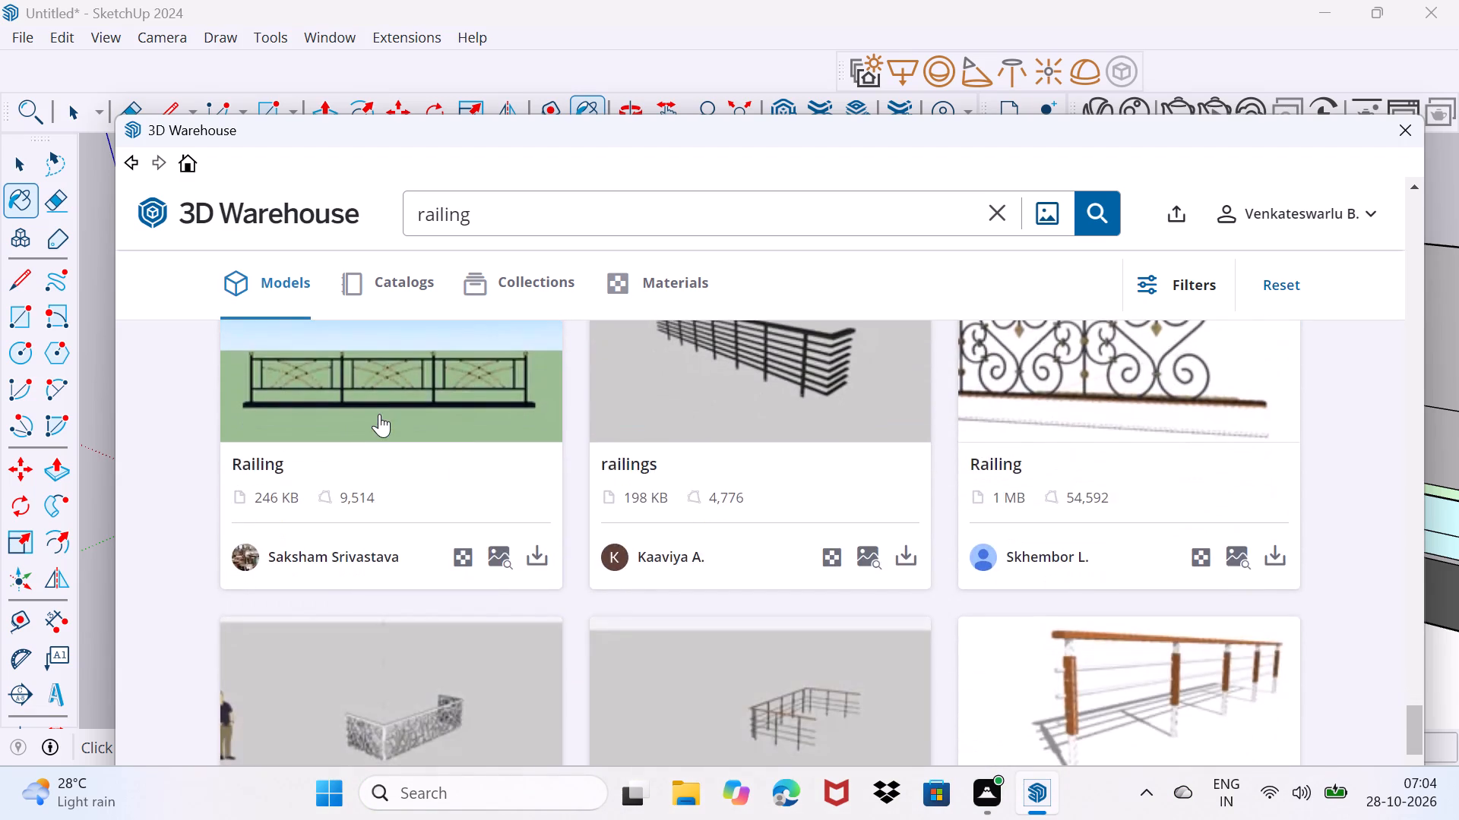
scroll(379, 414, up, 2)
scroll(379, 414, down, 4)
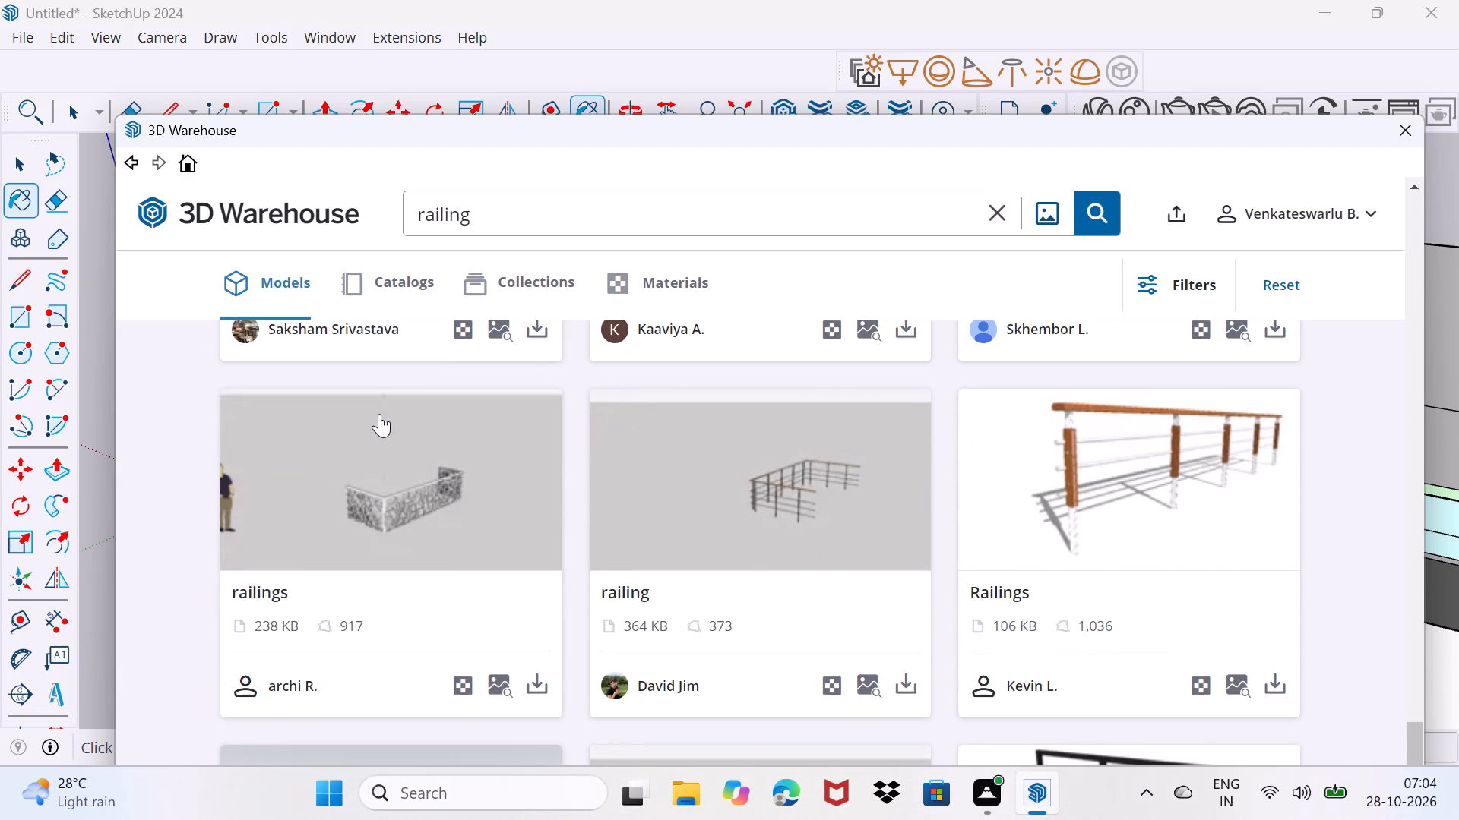
scroll(379, 414, down, 4)
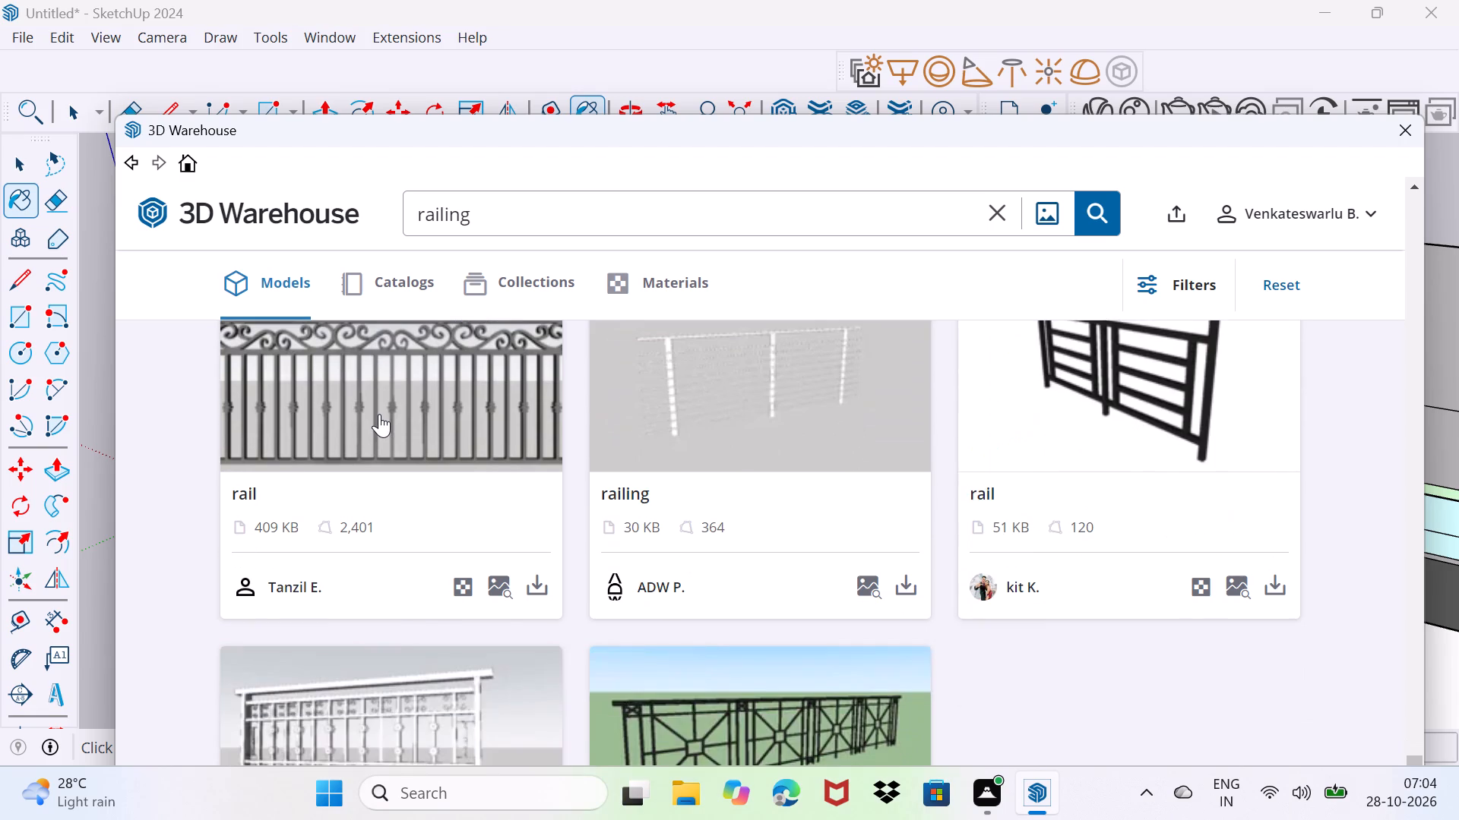
scroll(379, 414, down, 10)
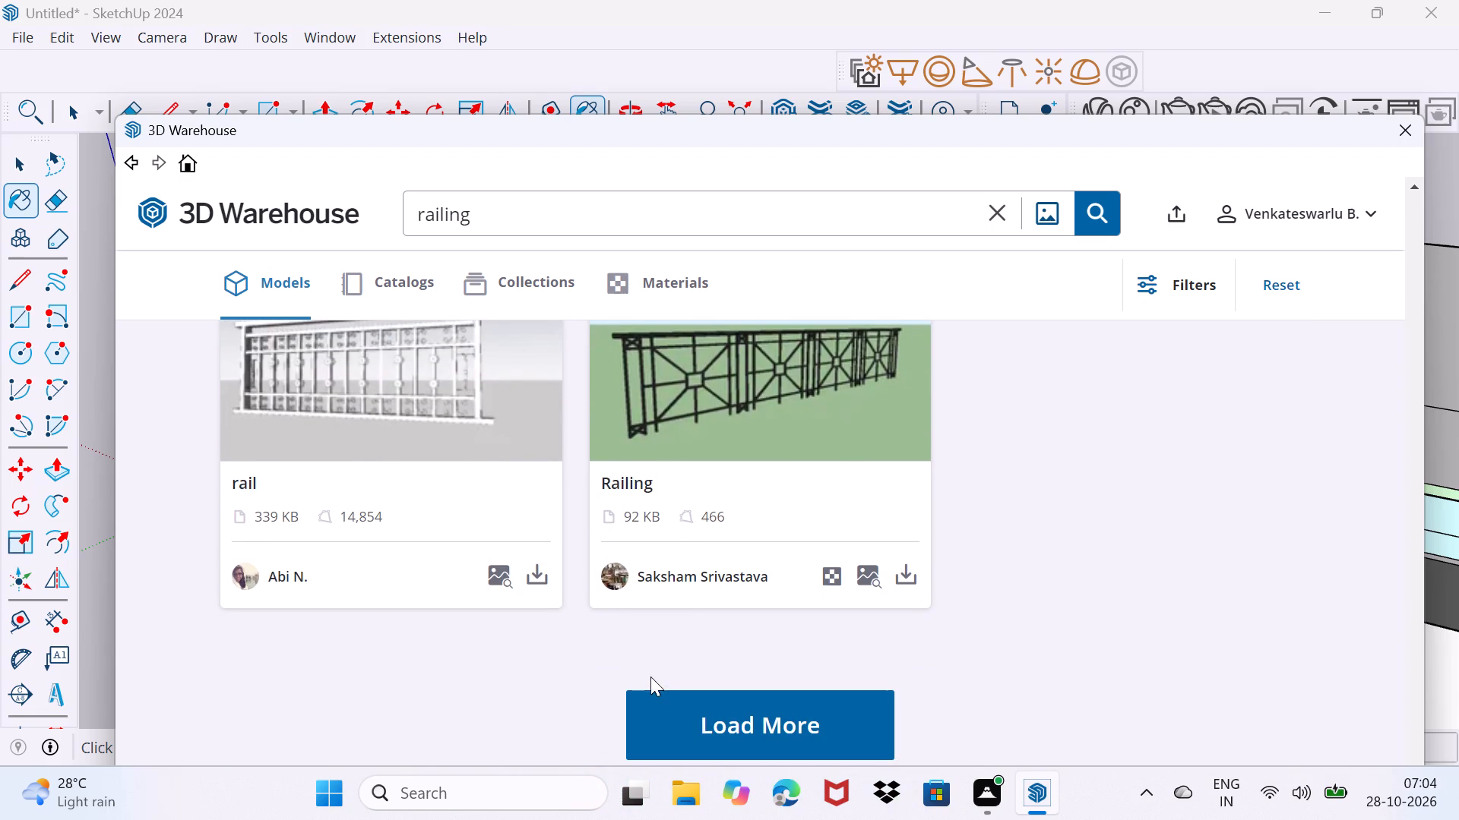
Look through the railing collections in the 3D Warehouse search results for a design suited to the balcony.
click(502, 291)
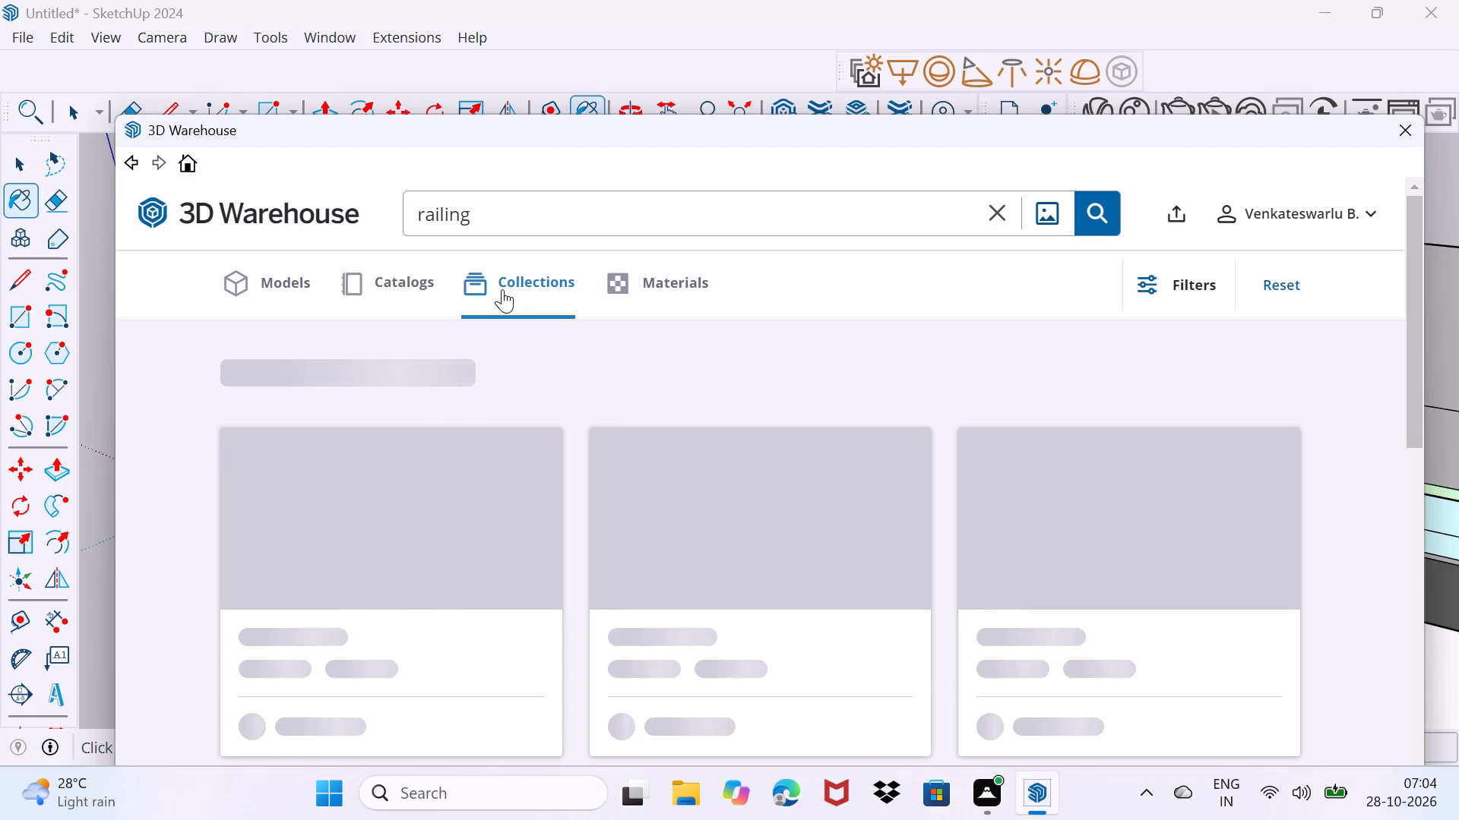
scroll(472, 304, down, 1)
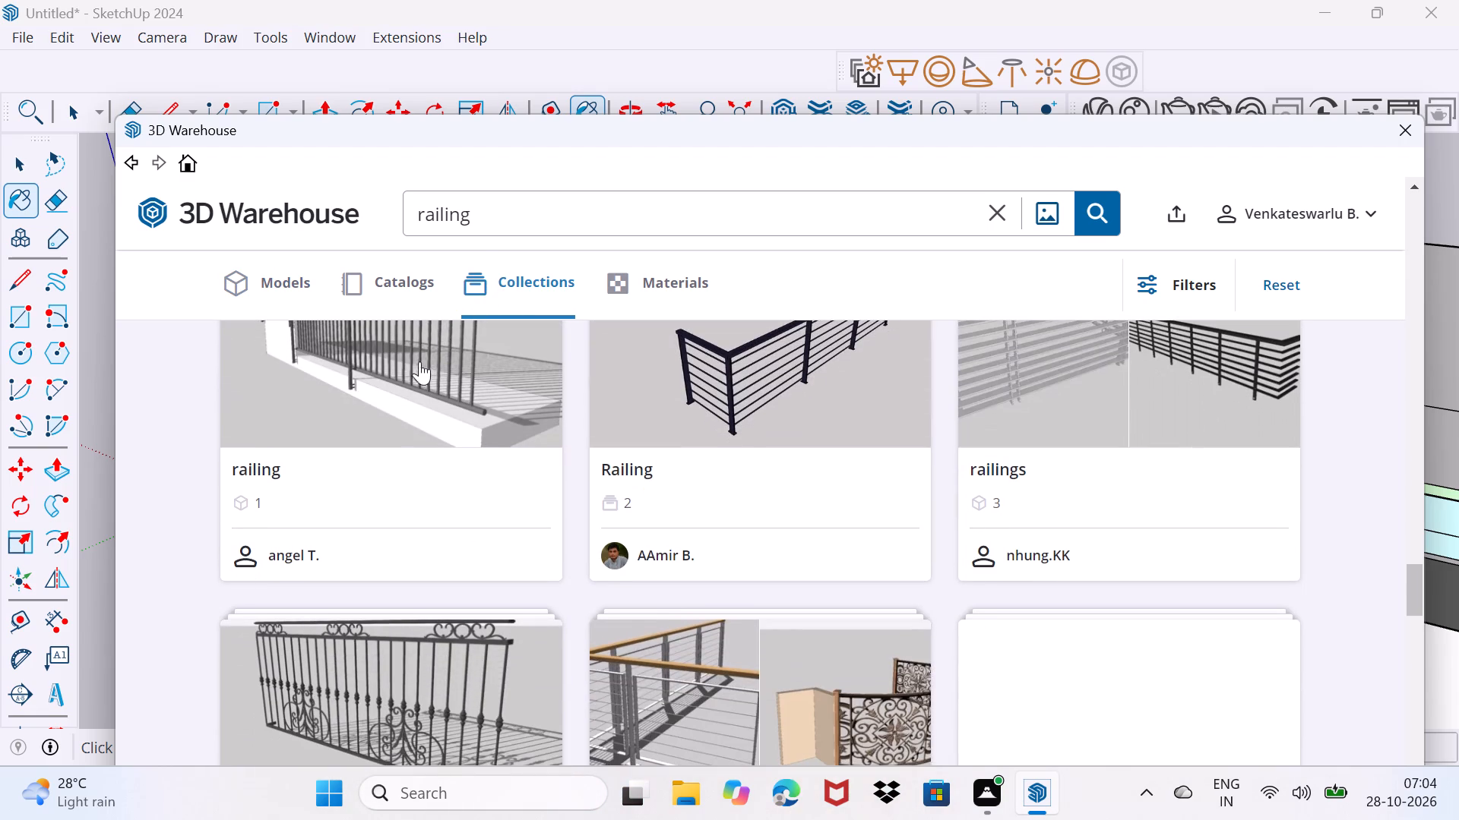
scroll(413, 375, down, 7)
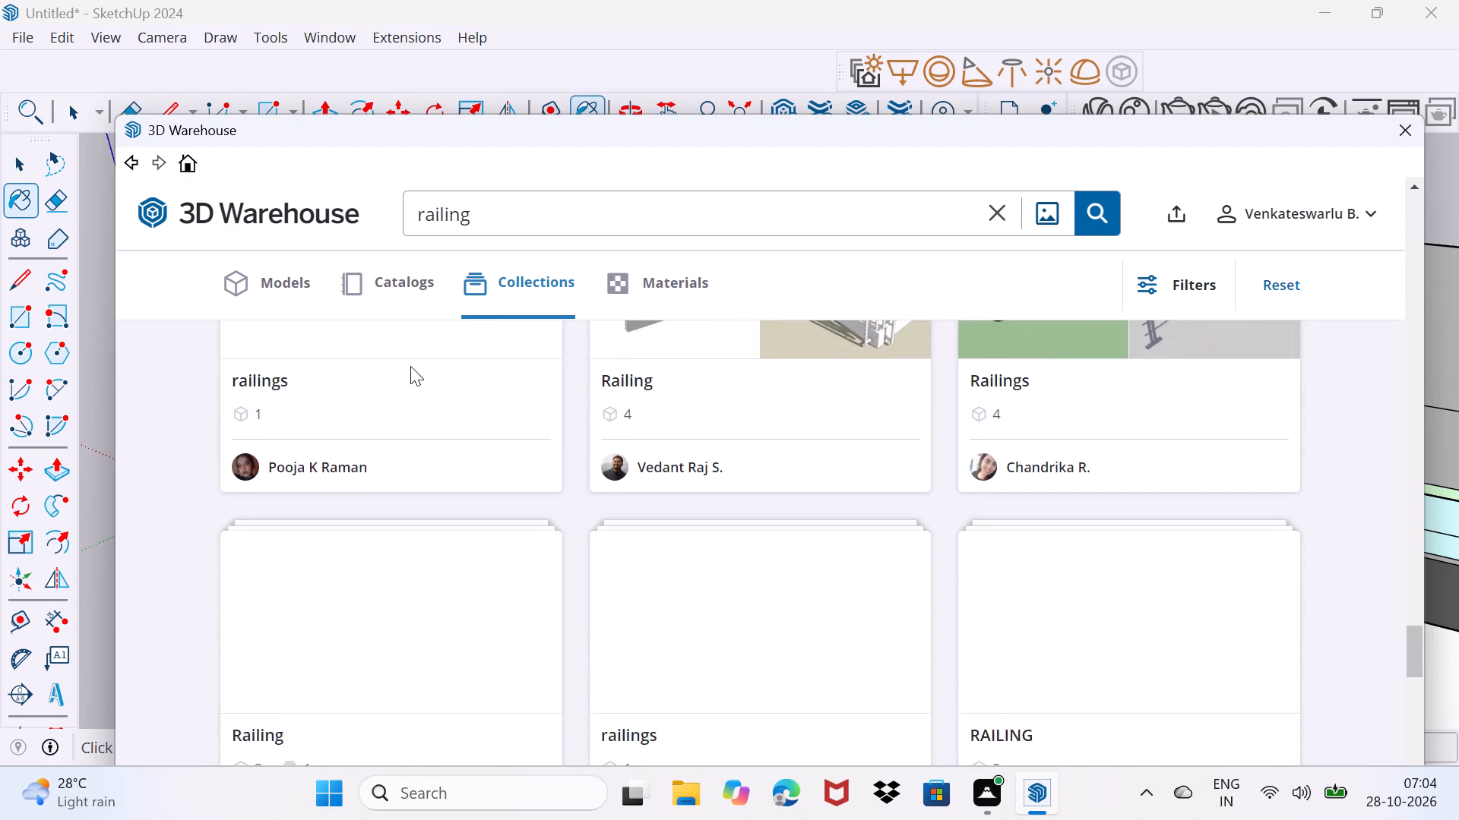
scroll(410, 366, up, 2)
scroll(410, 366, down, 7)
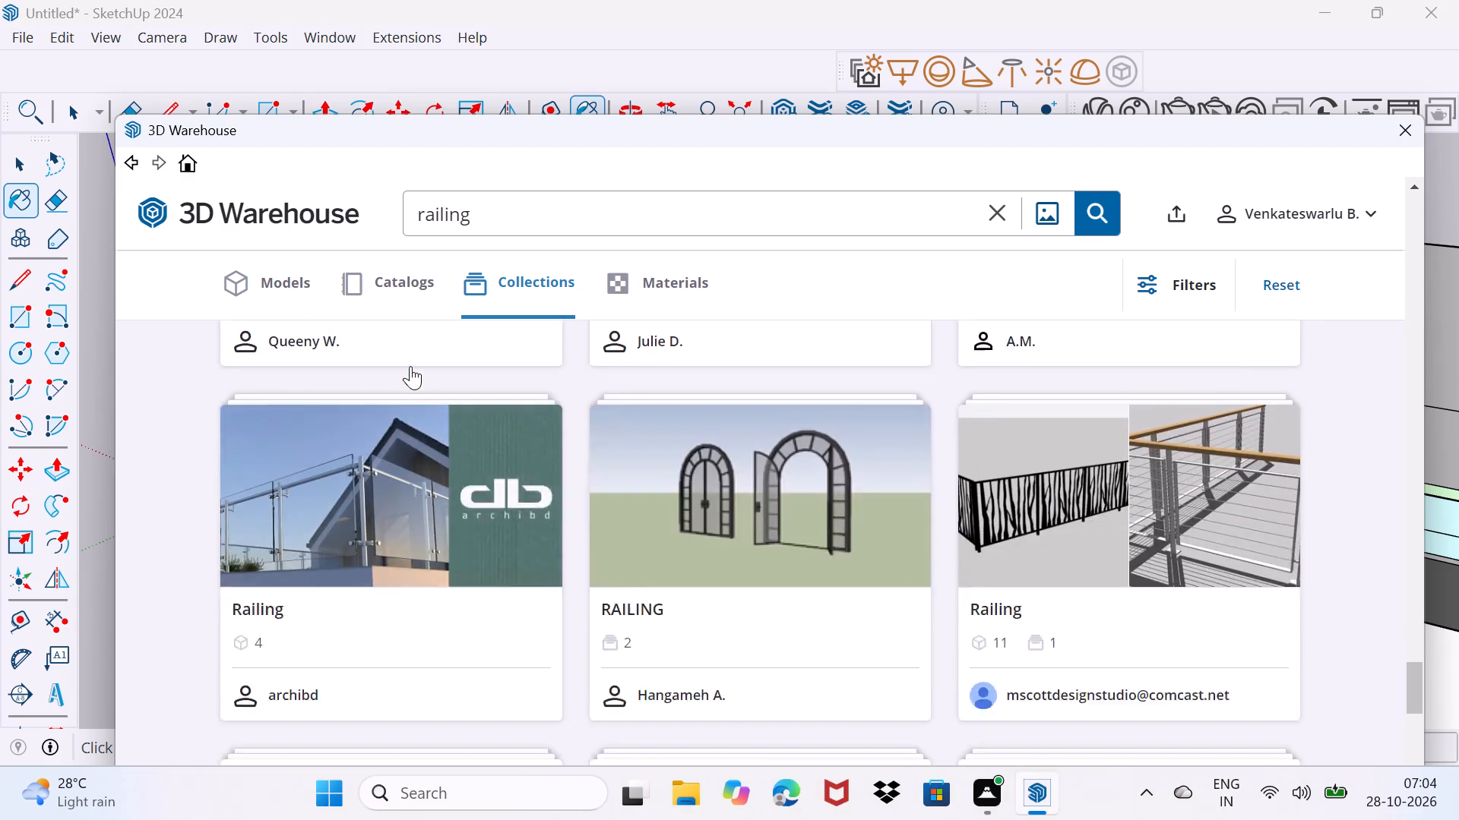
scroll(410, 366, up, 4)
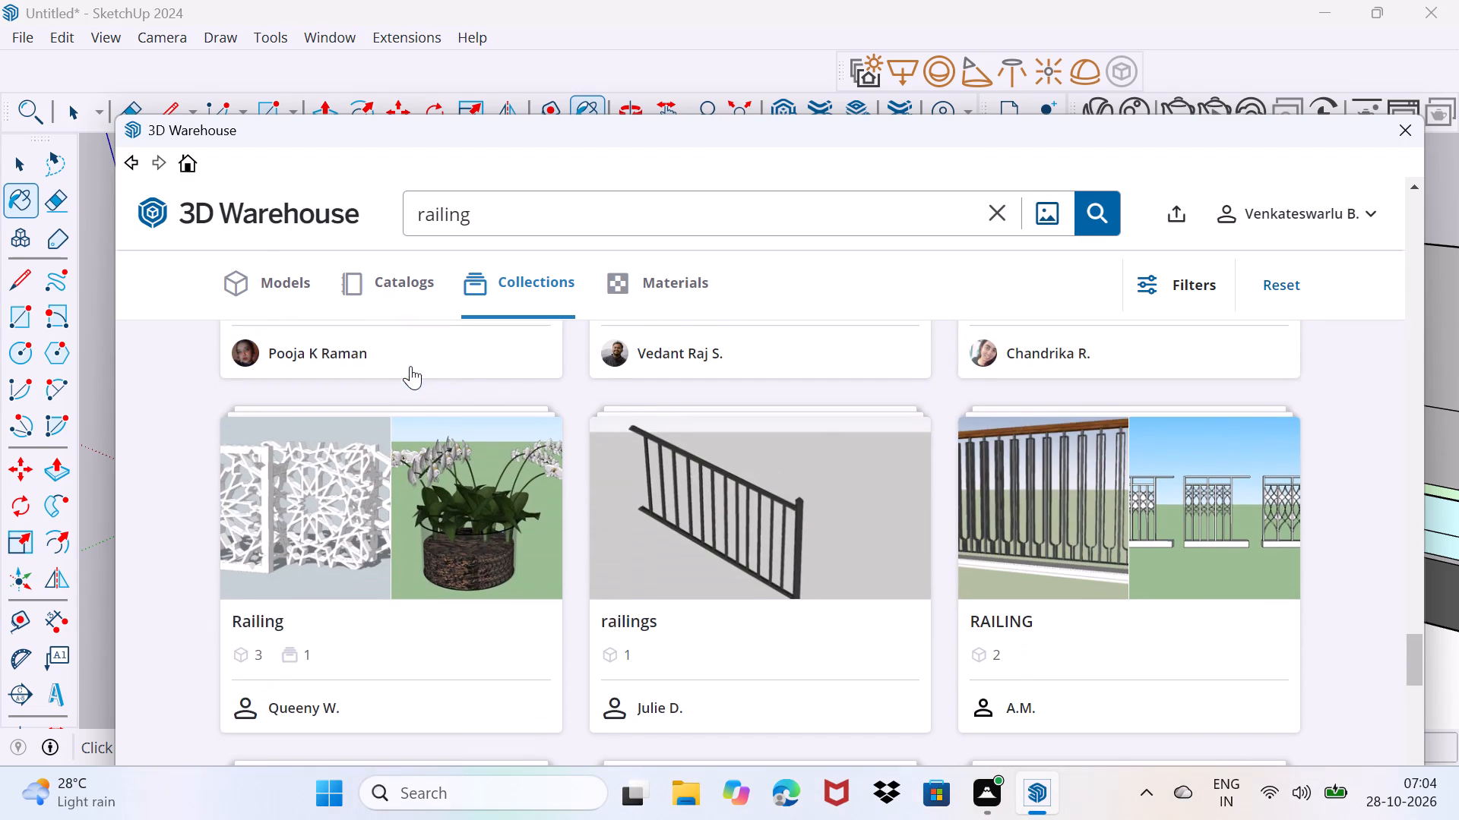
scroll(676, 478, down, 6)
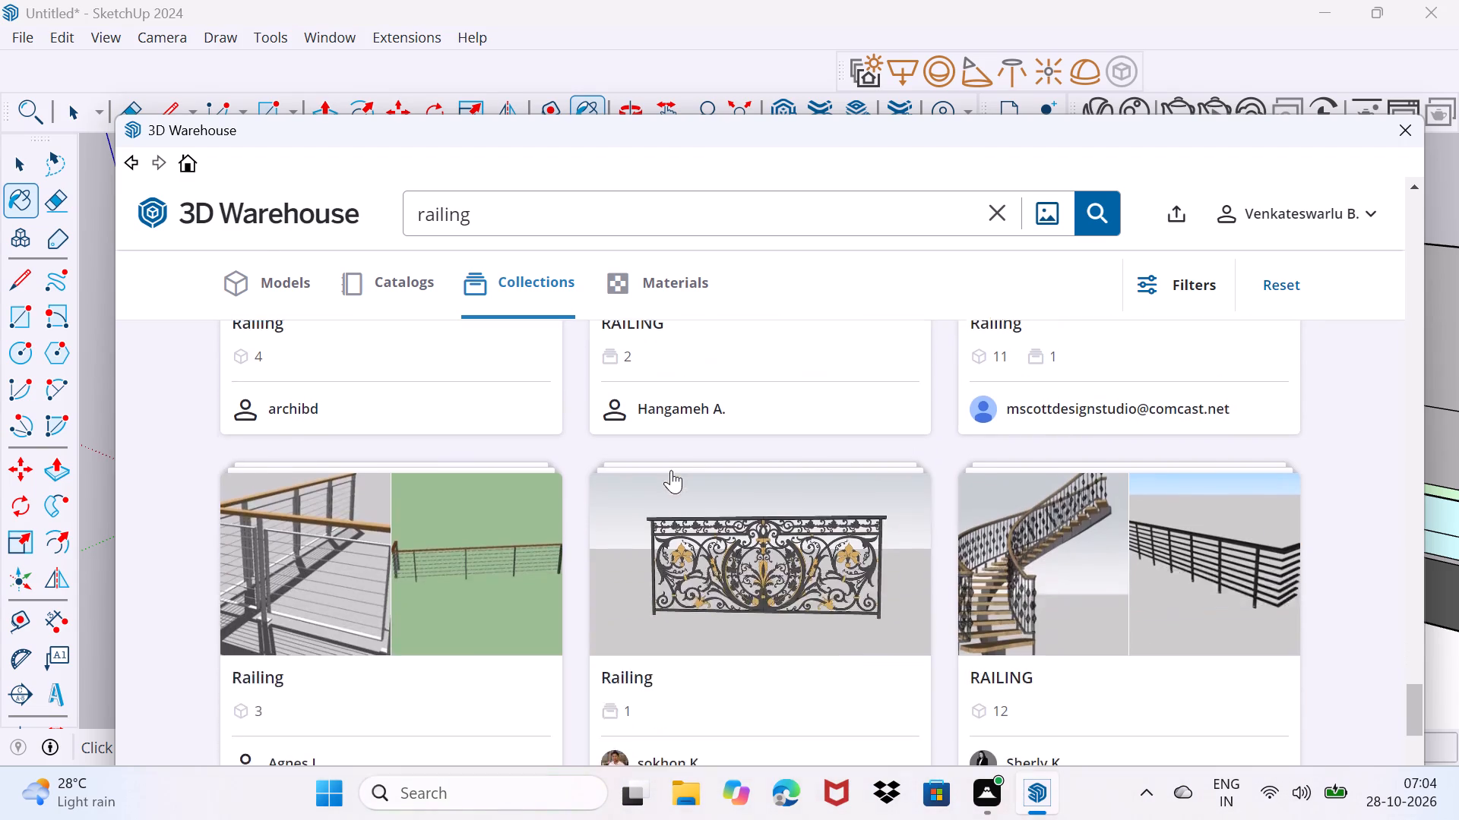
scroll(671, 470, down, 9)
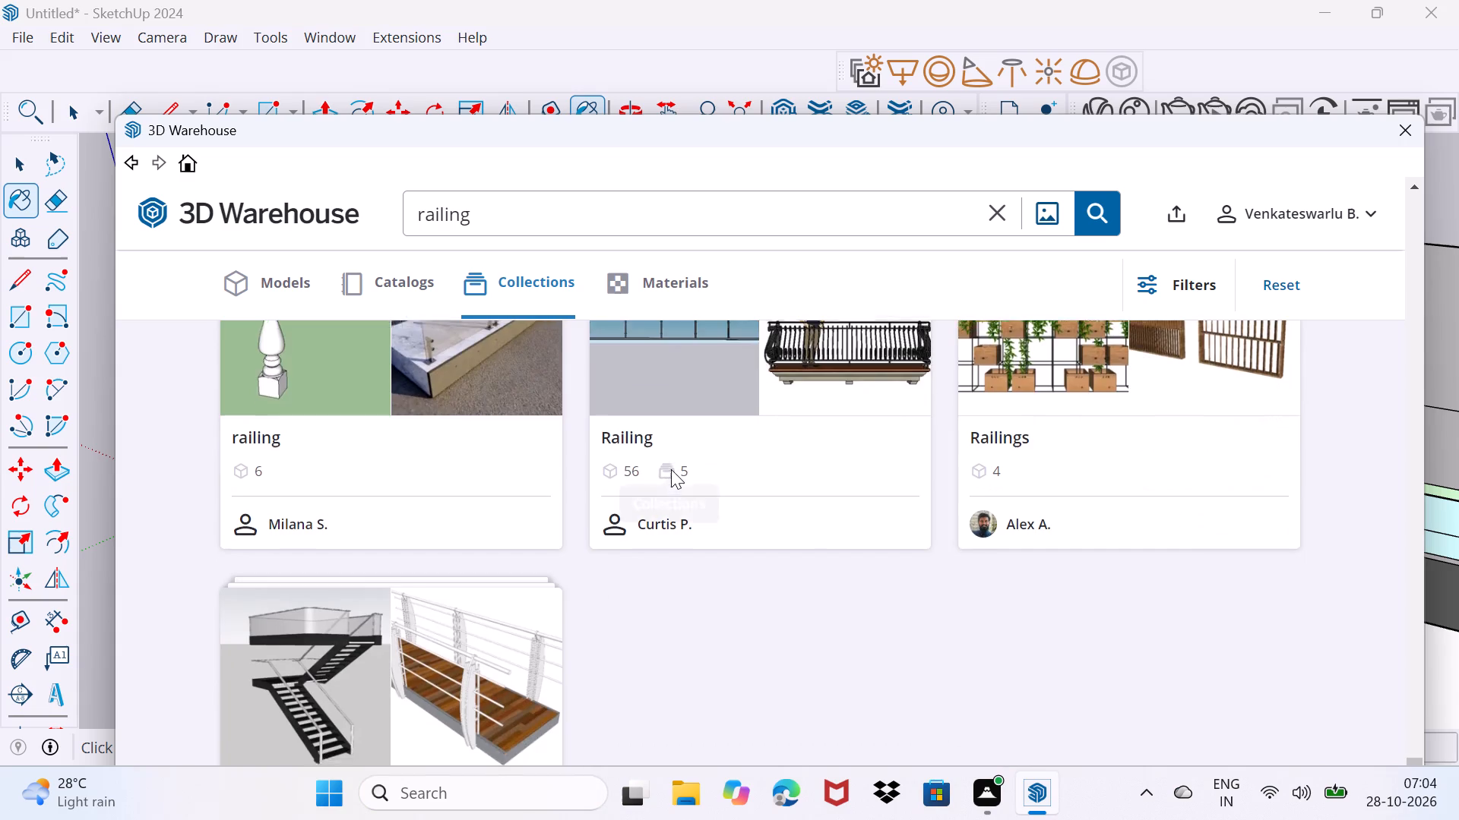
scroll(671, 469, down, 1)
scroll(671, 469, up, 13)
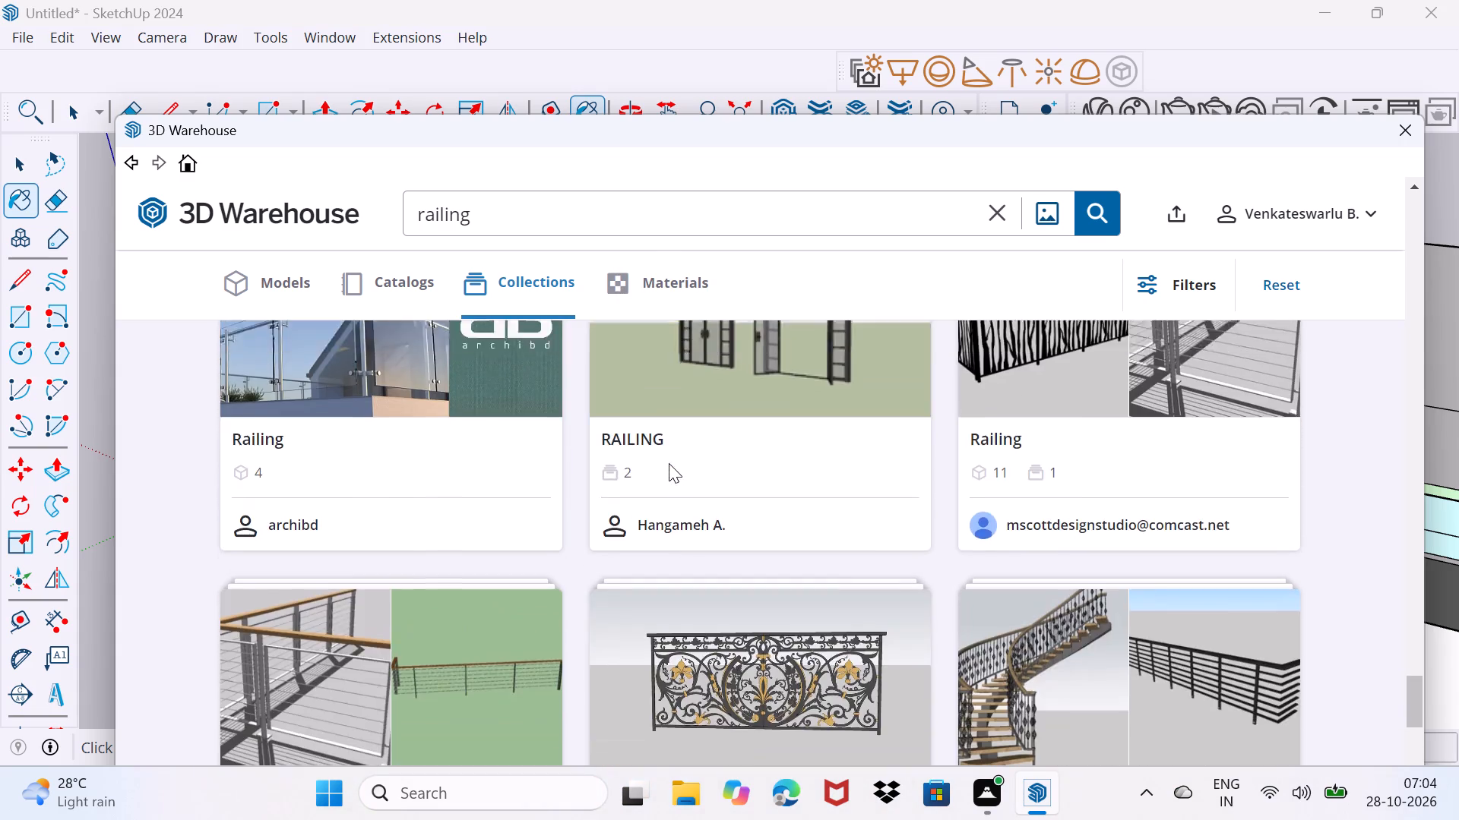
scroll(669, 463, up, 3)
scroll(669, 463, down, 1)
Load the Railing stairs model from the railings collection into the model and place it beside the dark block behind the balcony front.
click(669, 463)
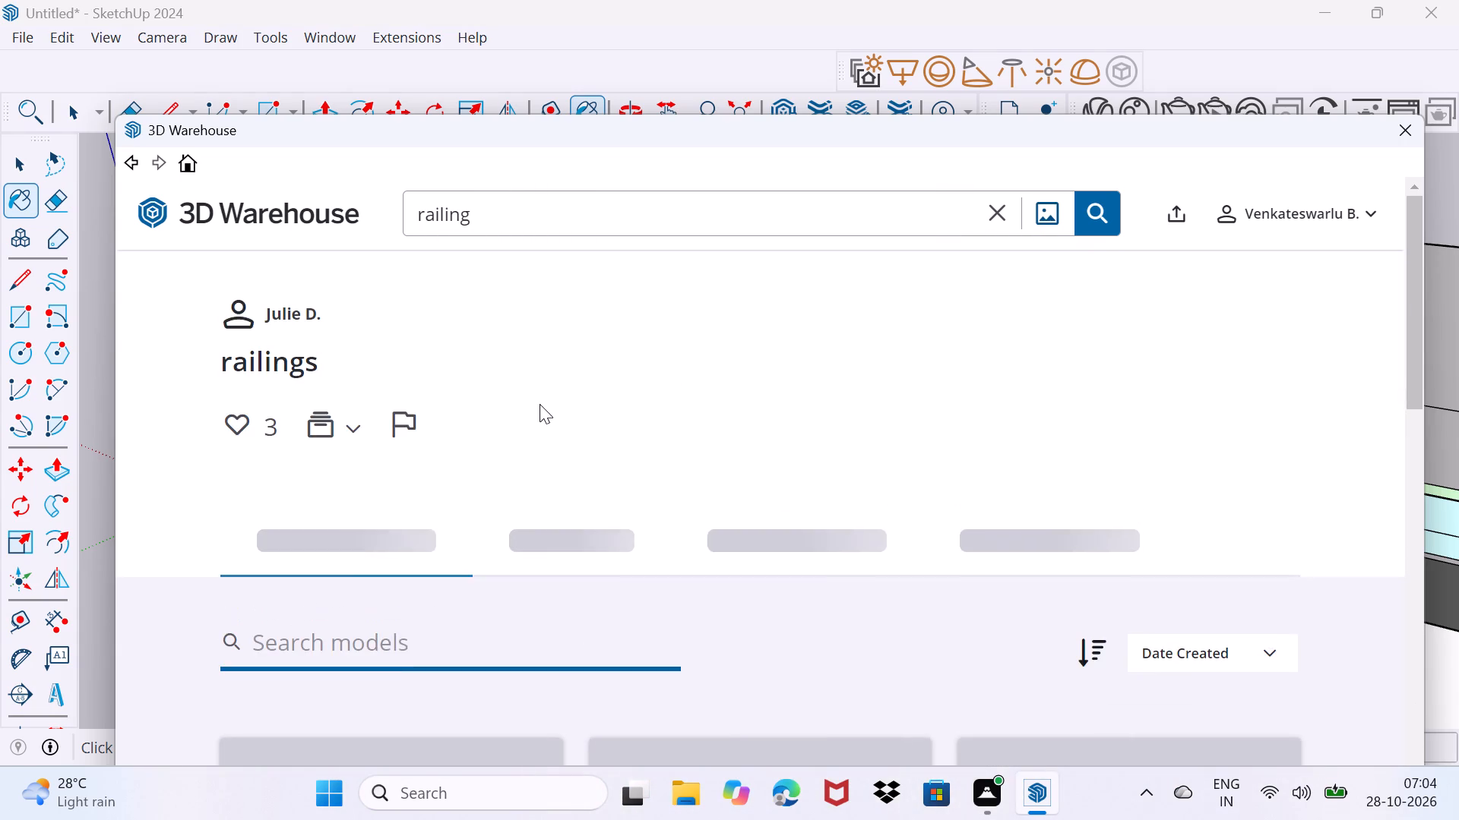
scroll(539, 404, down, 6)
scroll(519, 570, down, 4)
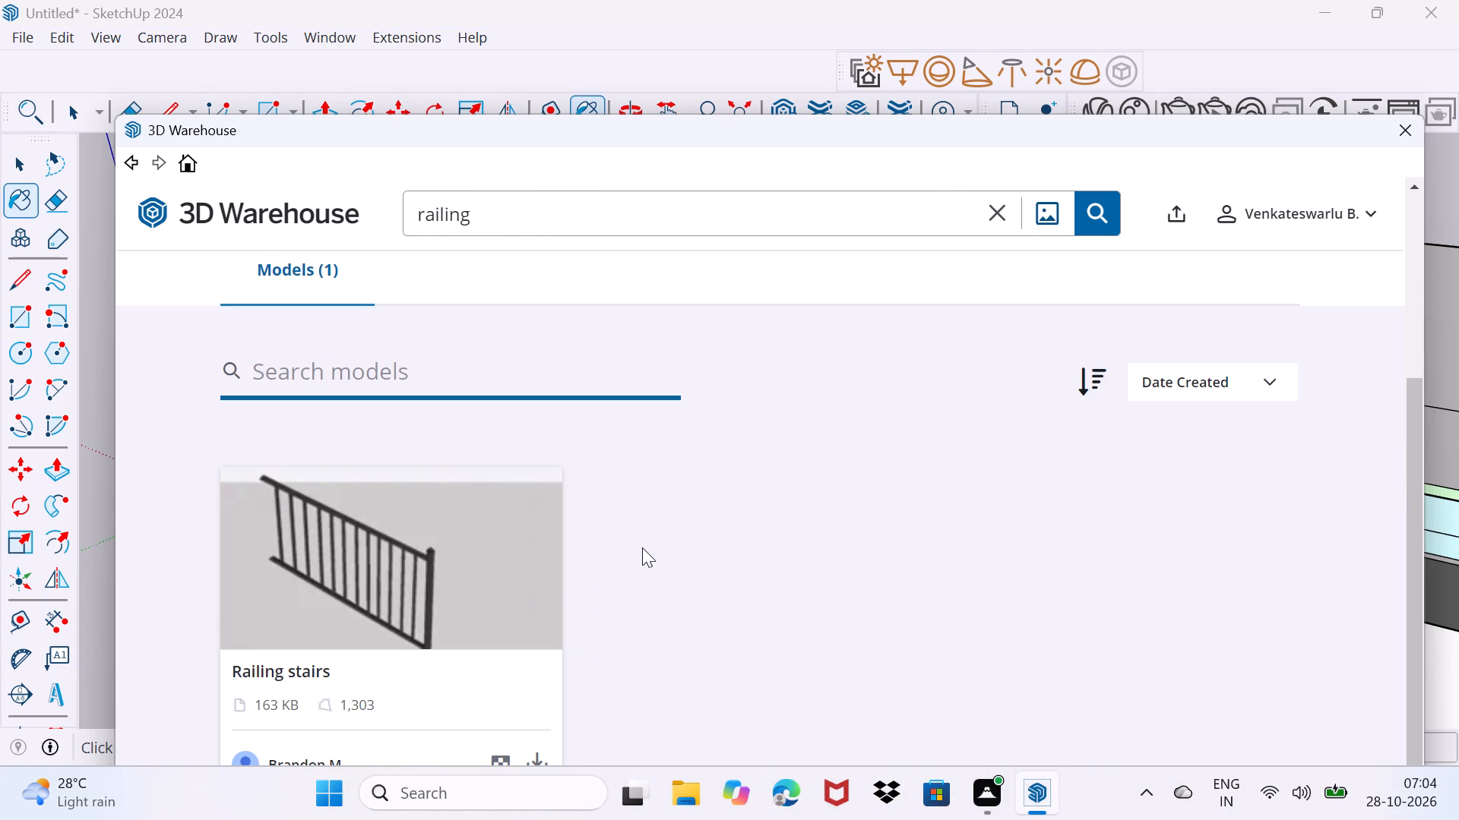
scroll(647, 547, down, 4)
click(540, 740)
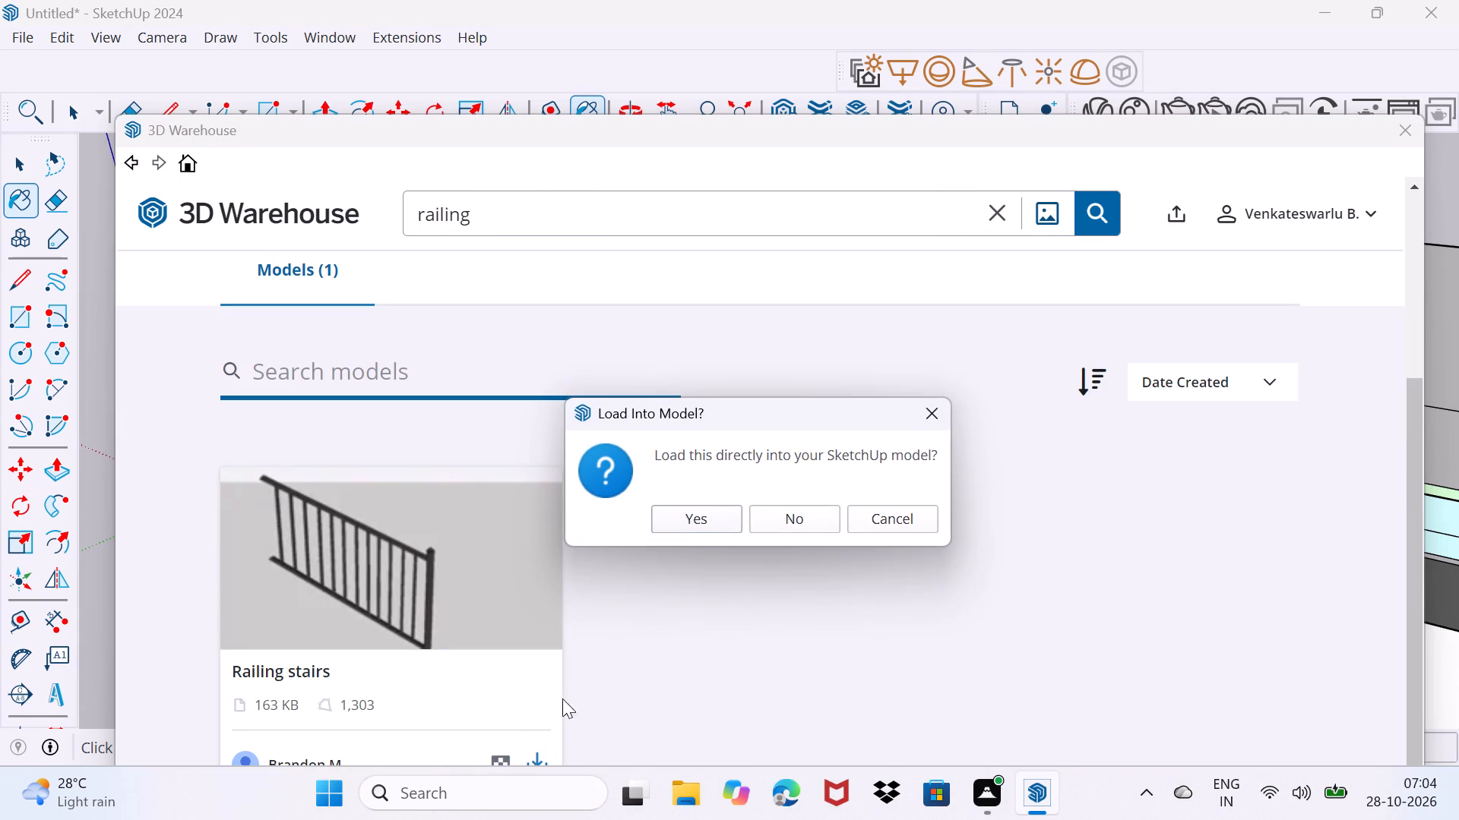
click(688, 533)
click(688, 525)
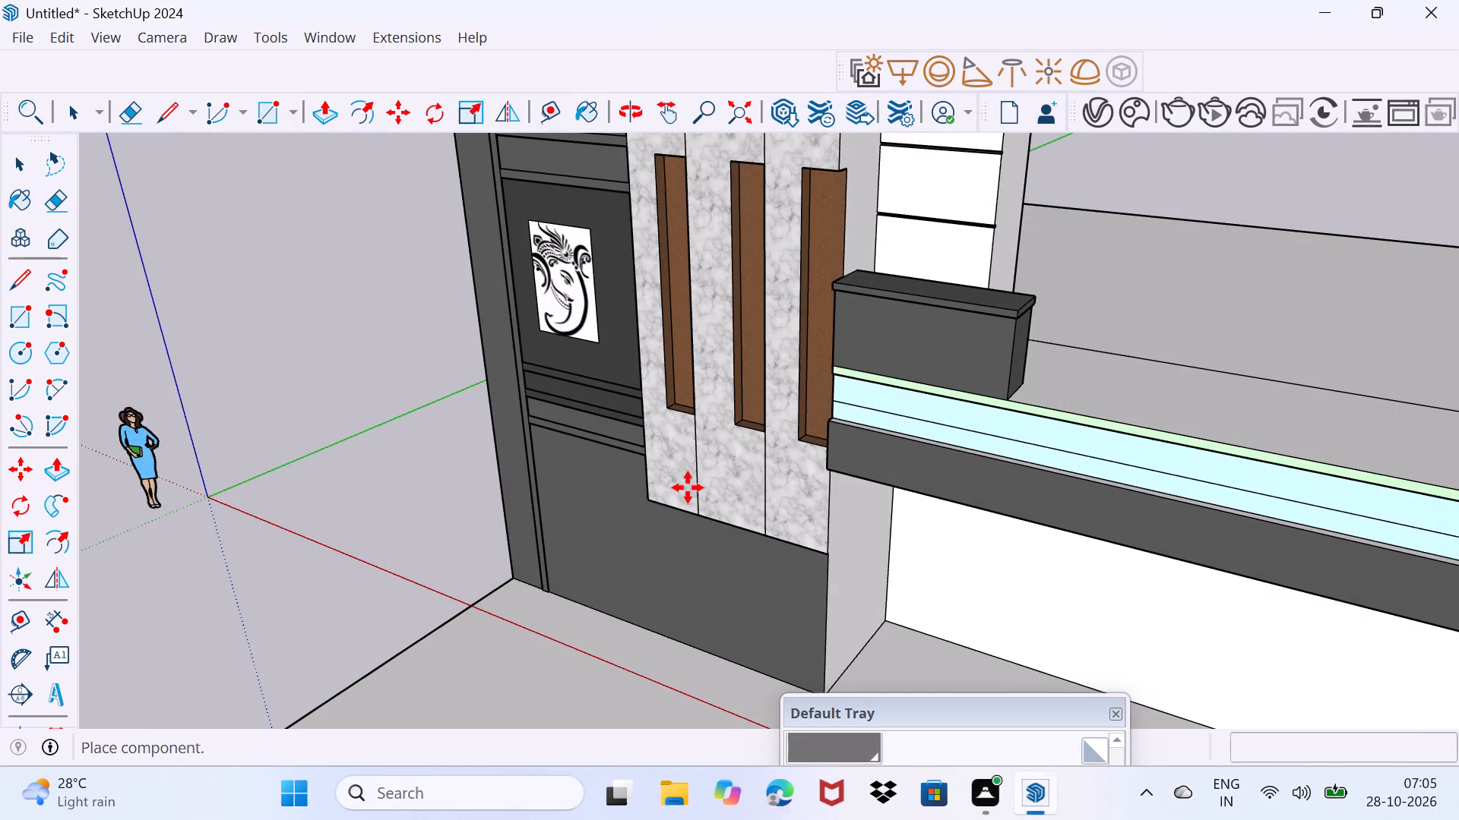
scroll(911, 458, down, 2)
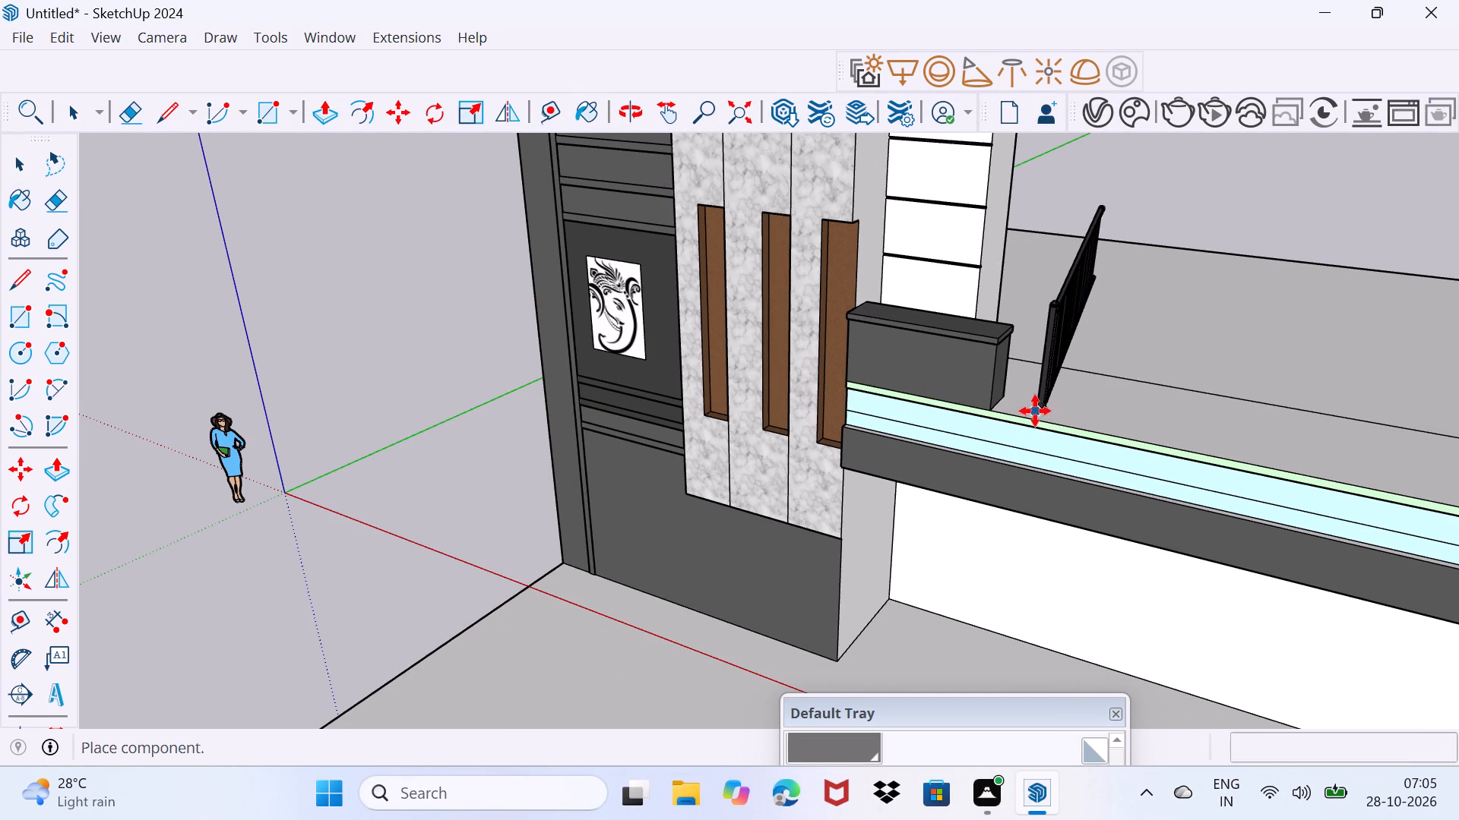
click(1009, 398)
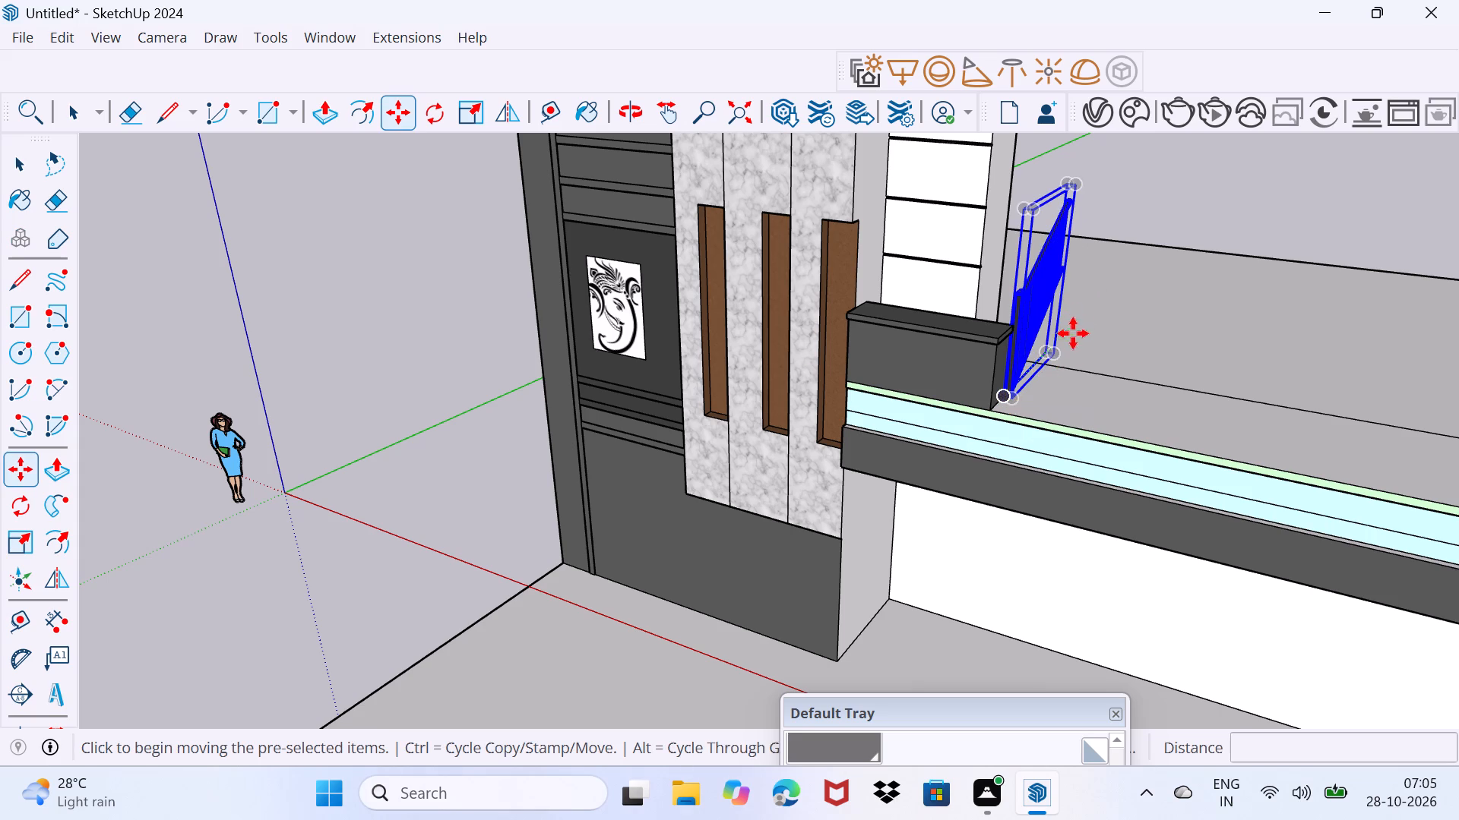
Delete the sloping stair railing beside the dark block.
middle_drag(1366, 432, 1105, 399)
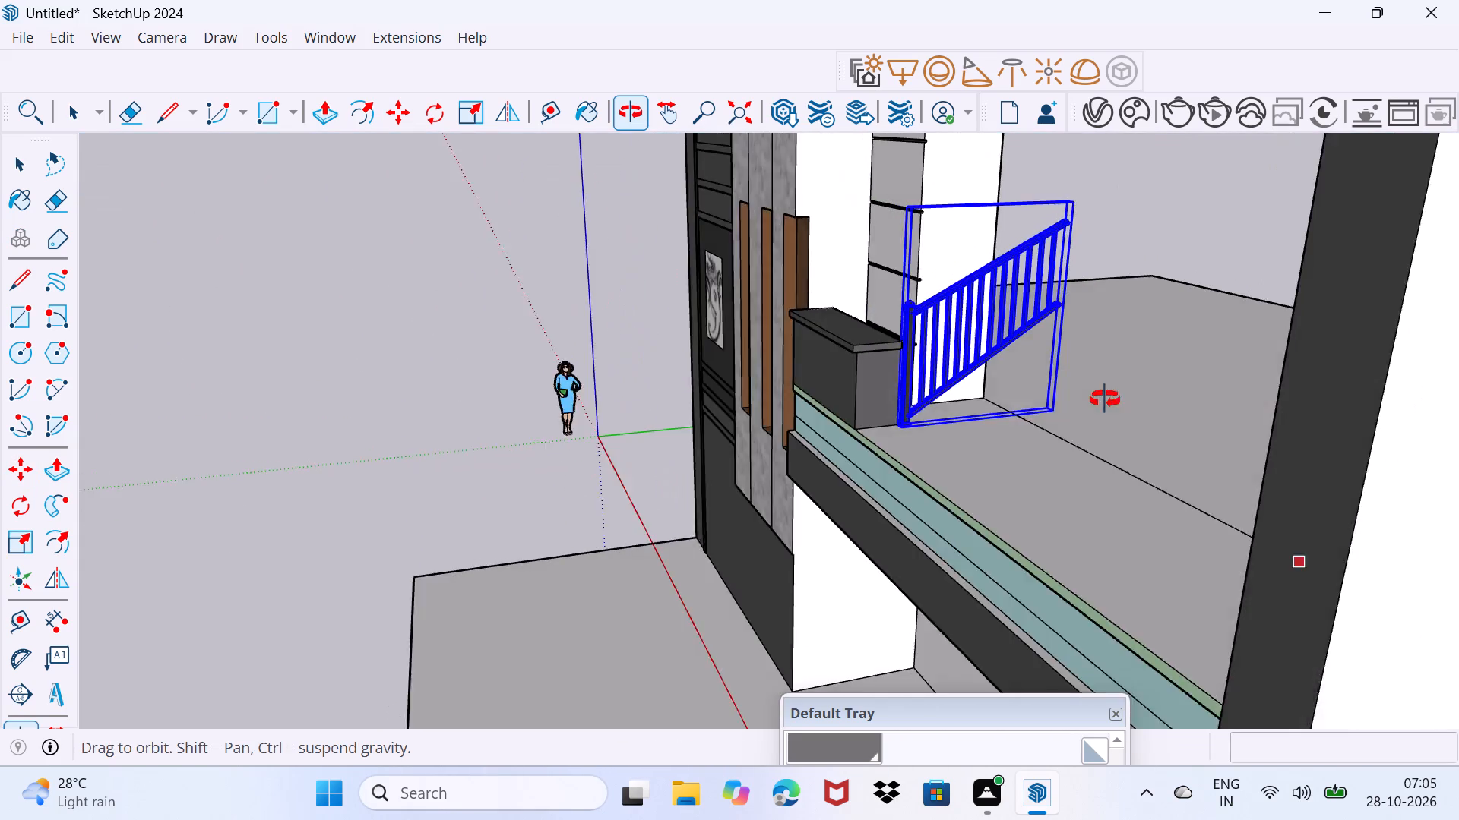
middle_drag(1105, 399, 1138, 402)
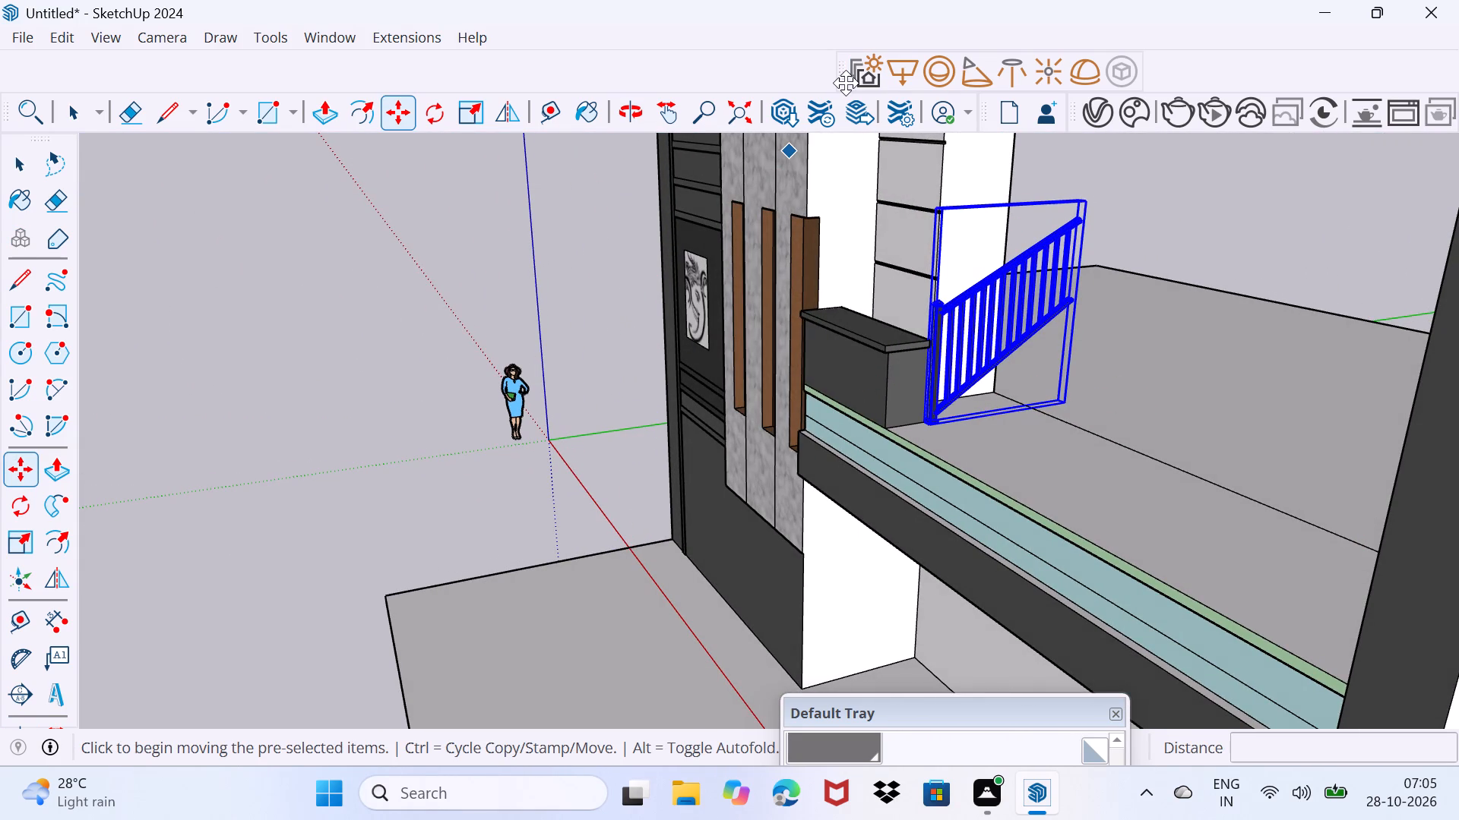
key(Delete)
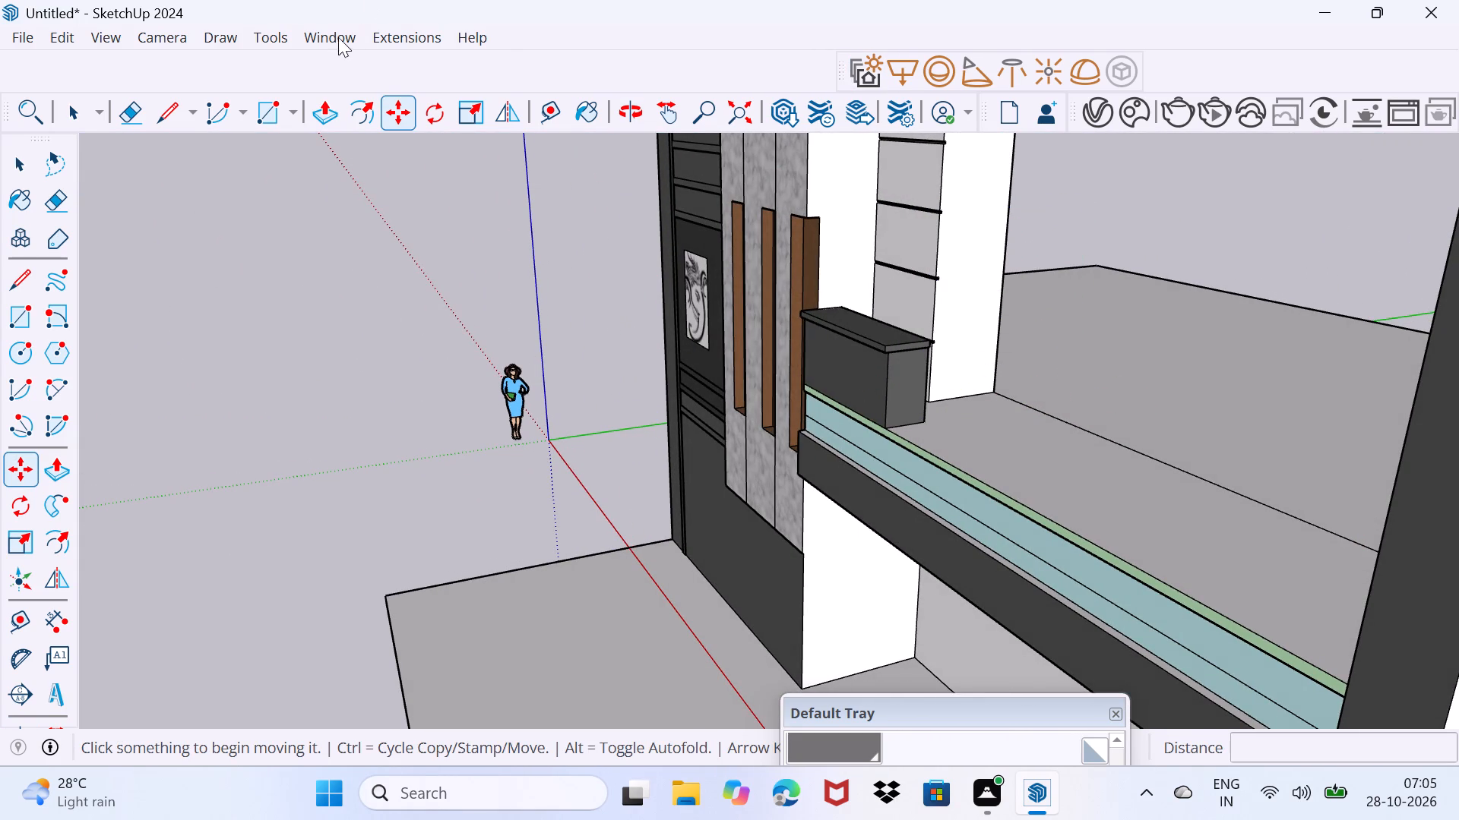
Reopen 3D Warehouse and search for "railing".
click(337, 38)
click(369, 210)
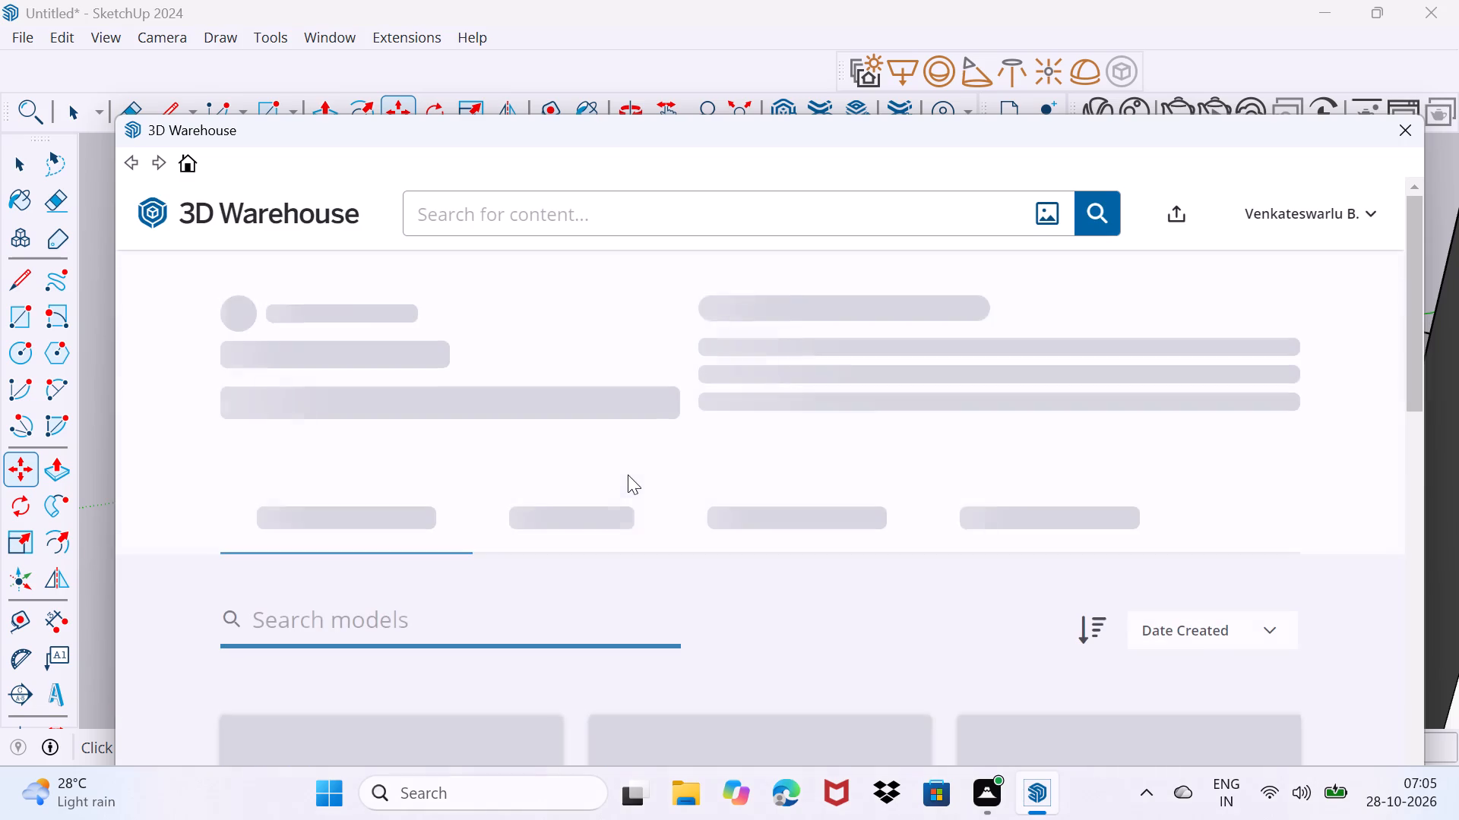
scroll(413, 428, down, 2)
scroll(411, 424, up, 4)
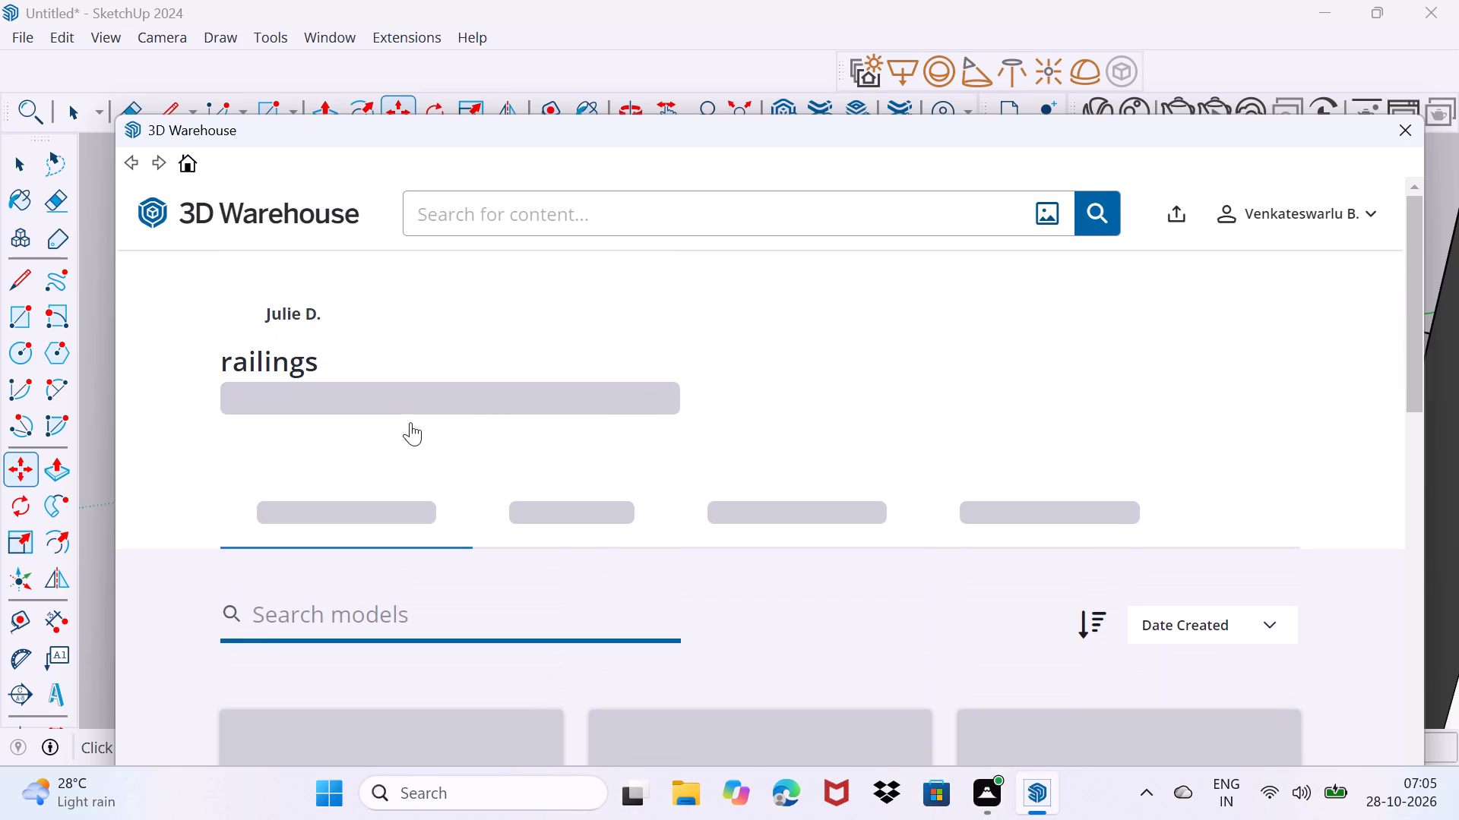
click(520, 213)
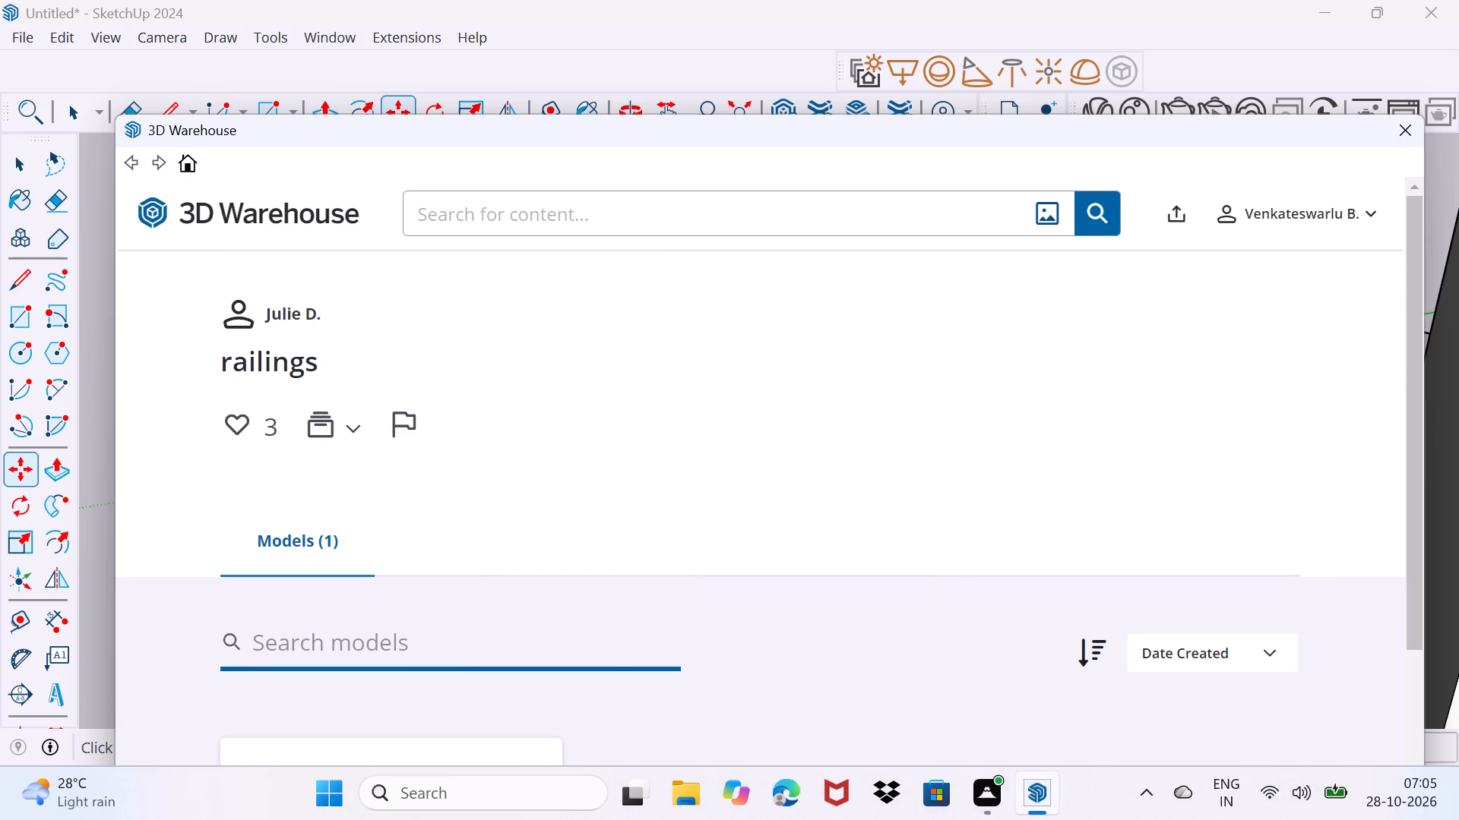
text(raili)
text(ng)
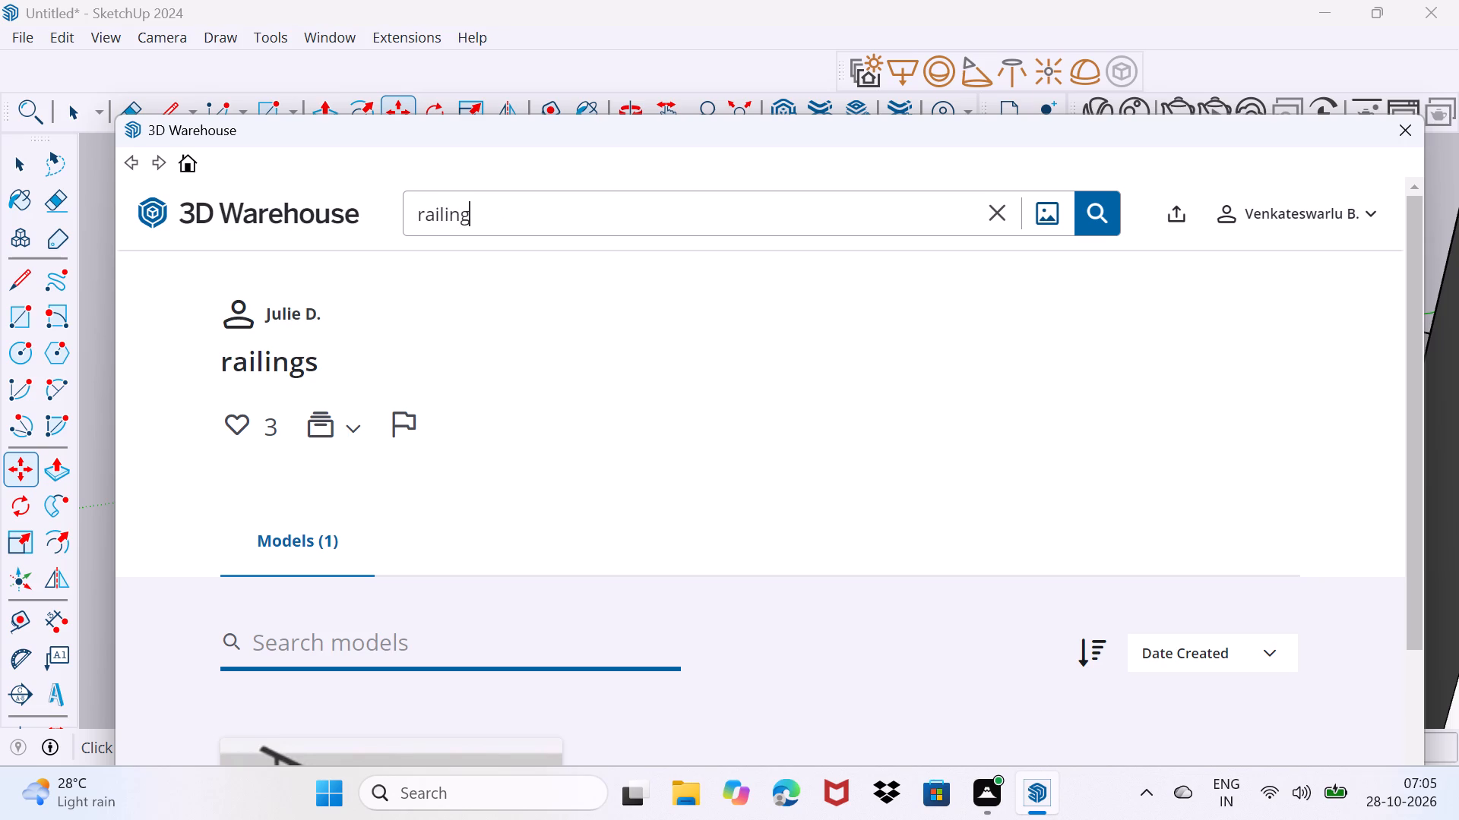
key(Return)
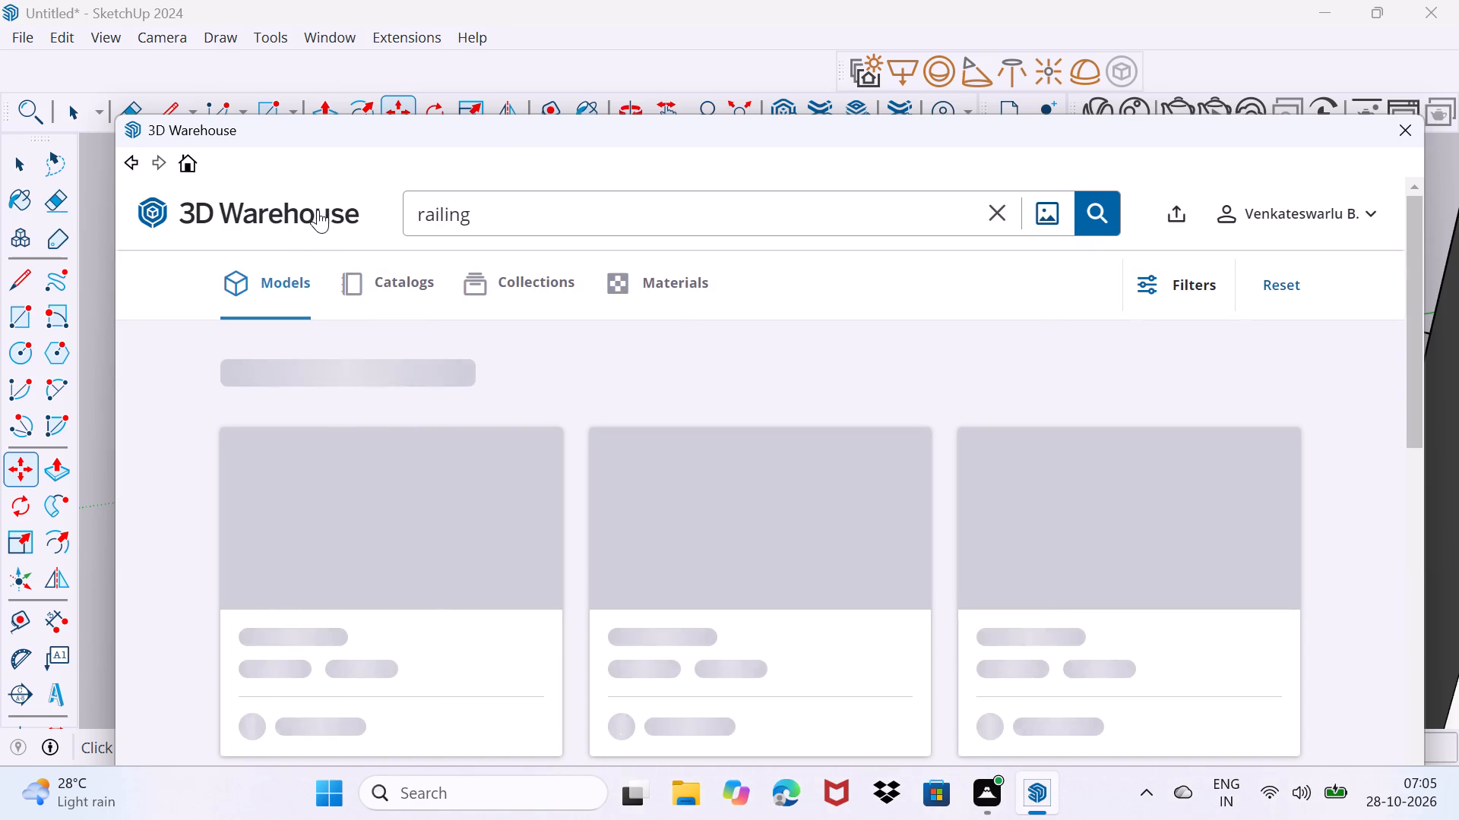
Look through the railing models in the search results for a straight design suited to the balcony.
scroll(274, 253, down, 4)
scroll(264, 279, up, 8)
scroll(264, 274, down, 9)
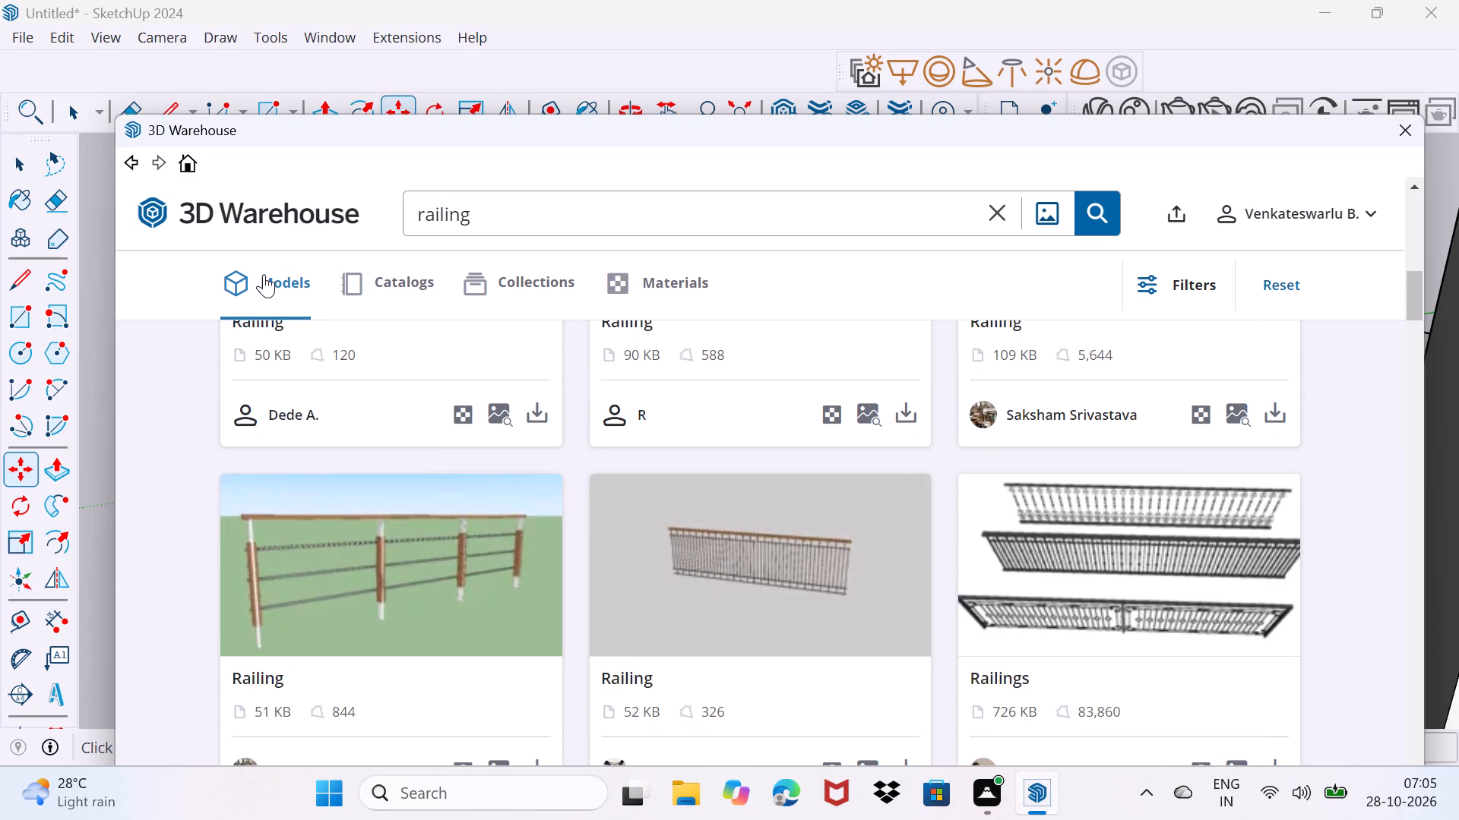
scroll(305, 412, up, 7)
scroll(305, 402, down, 4)
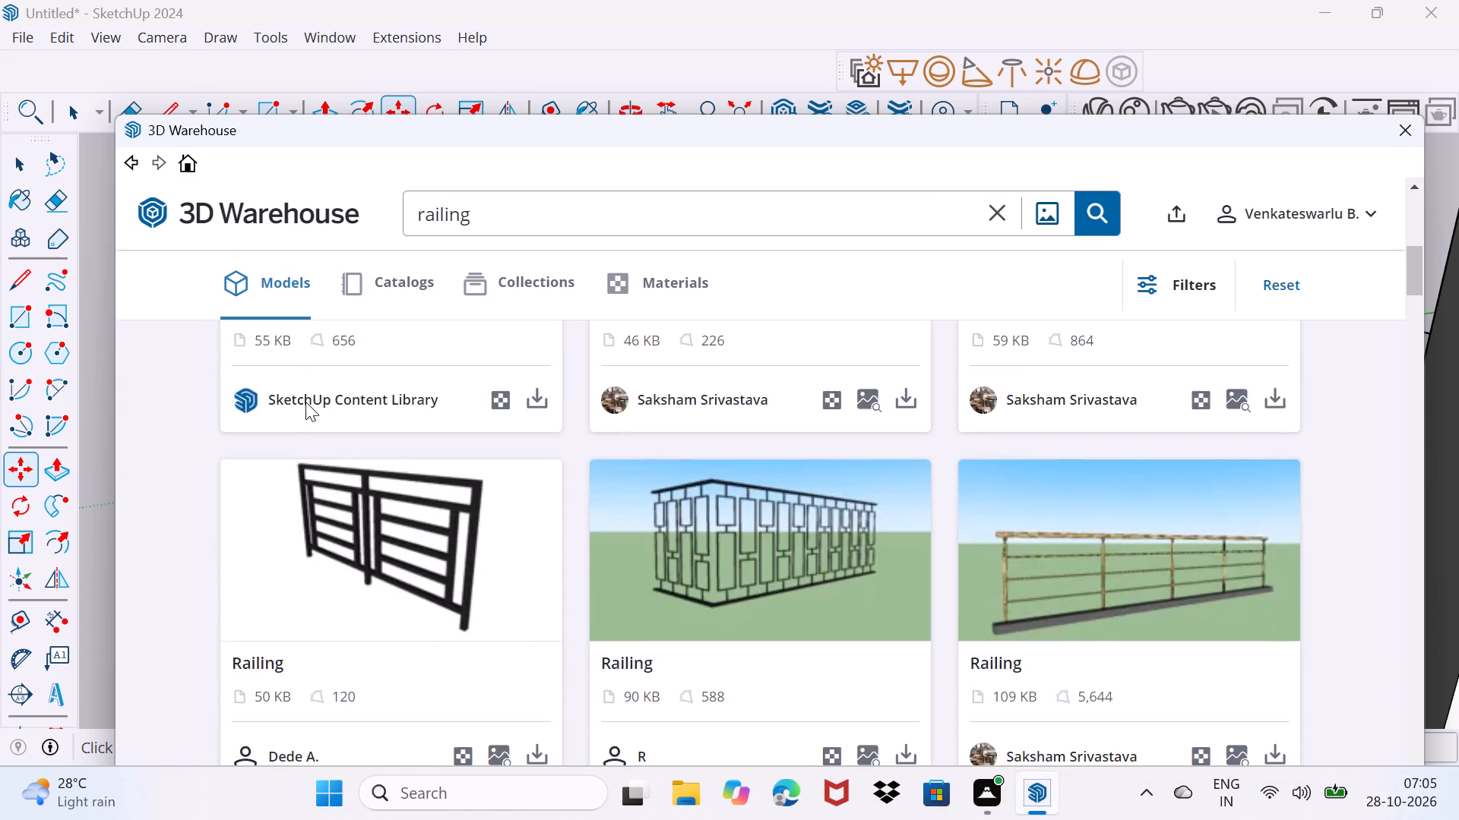
scroll(305, 401, up, 8)
scroll(305, 401, down, 5)
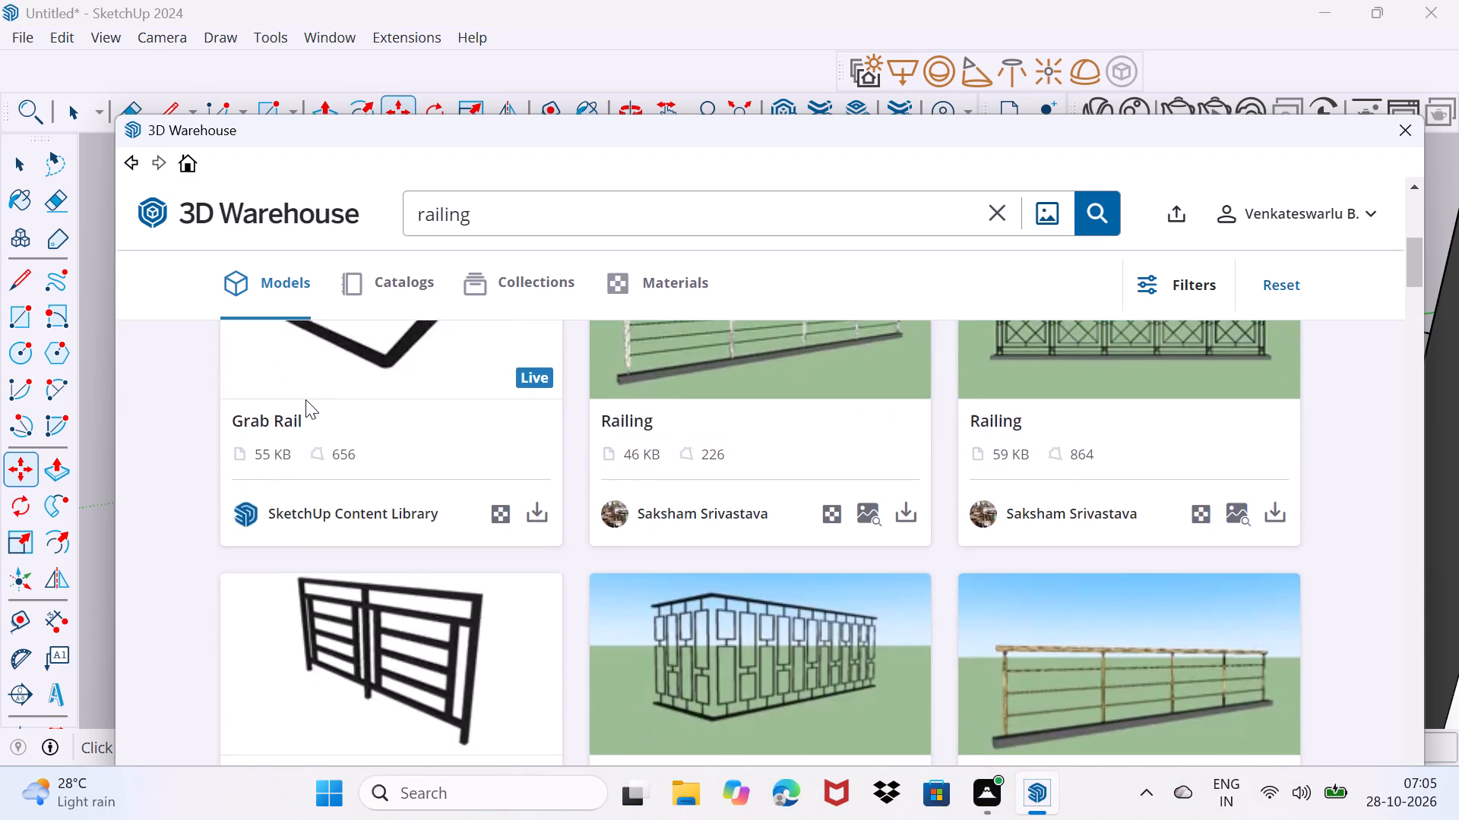
scroll(305, 399, down, 18)
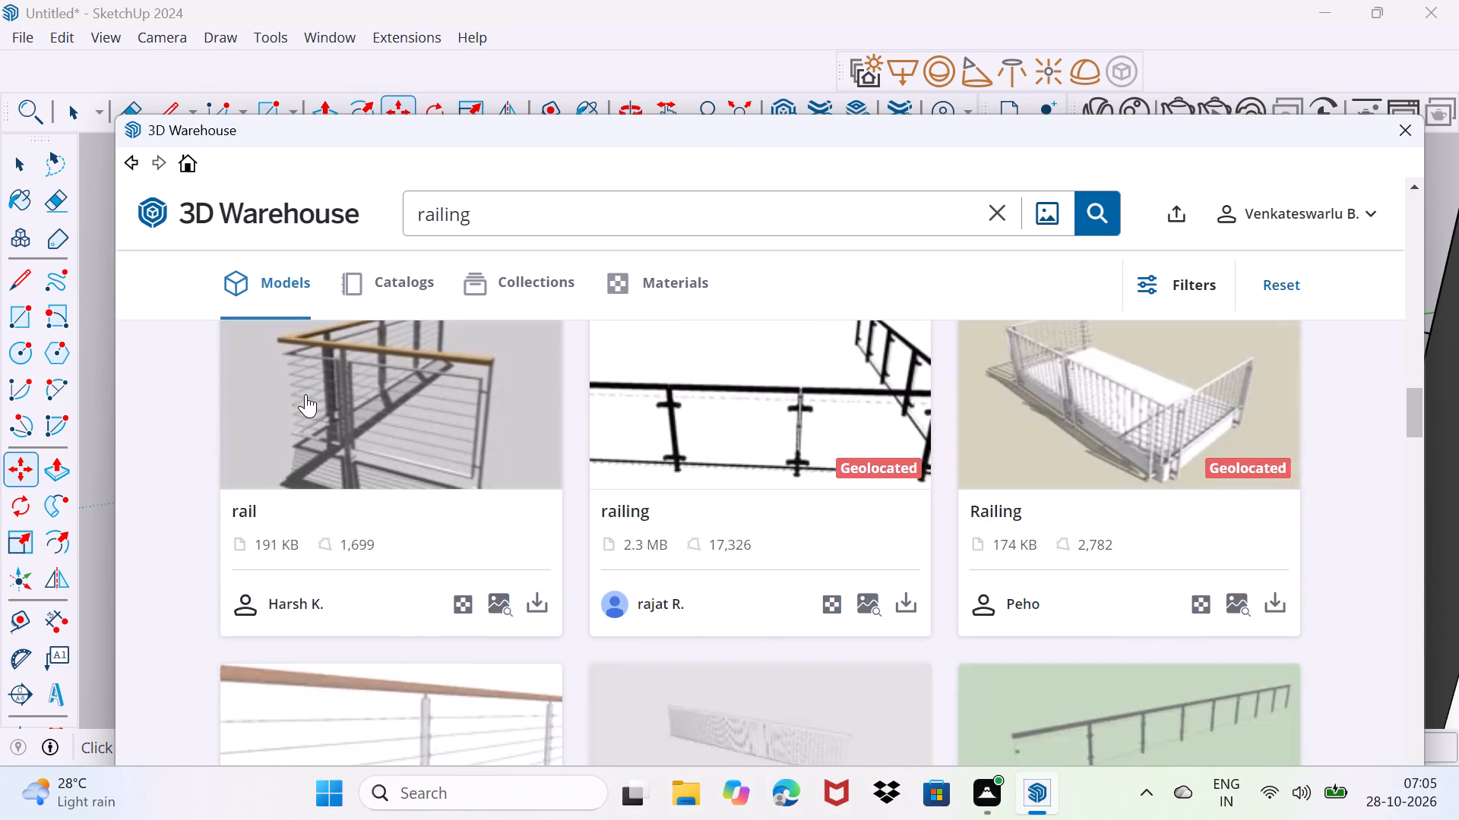
scroll(305, 393, down, 15)
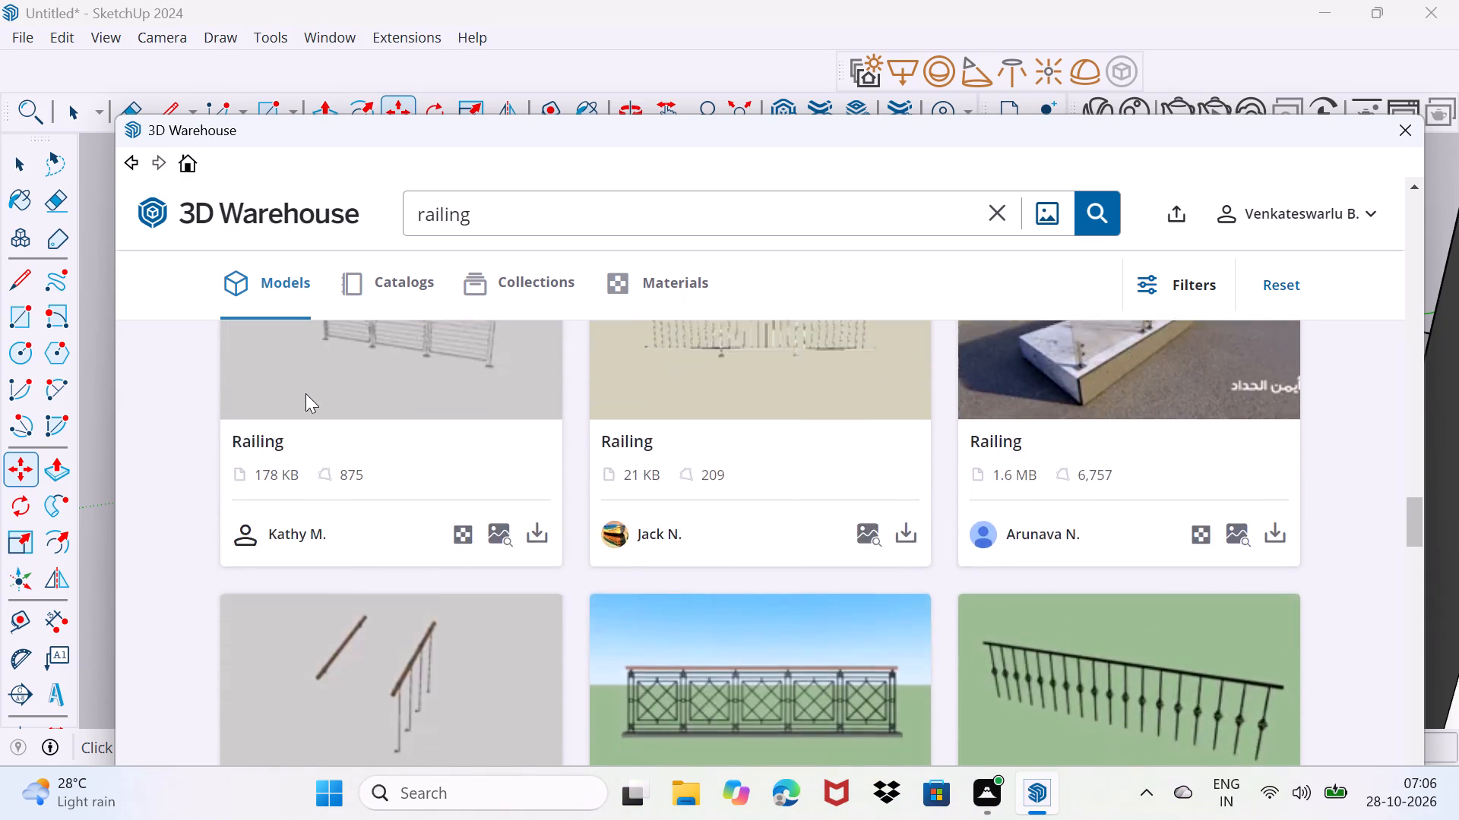
scroll(305, 393, down, 11)
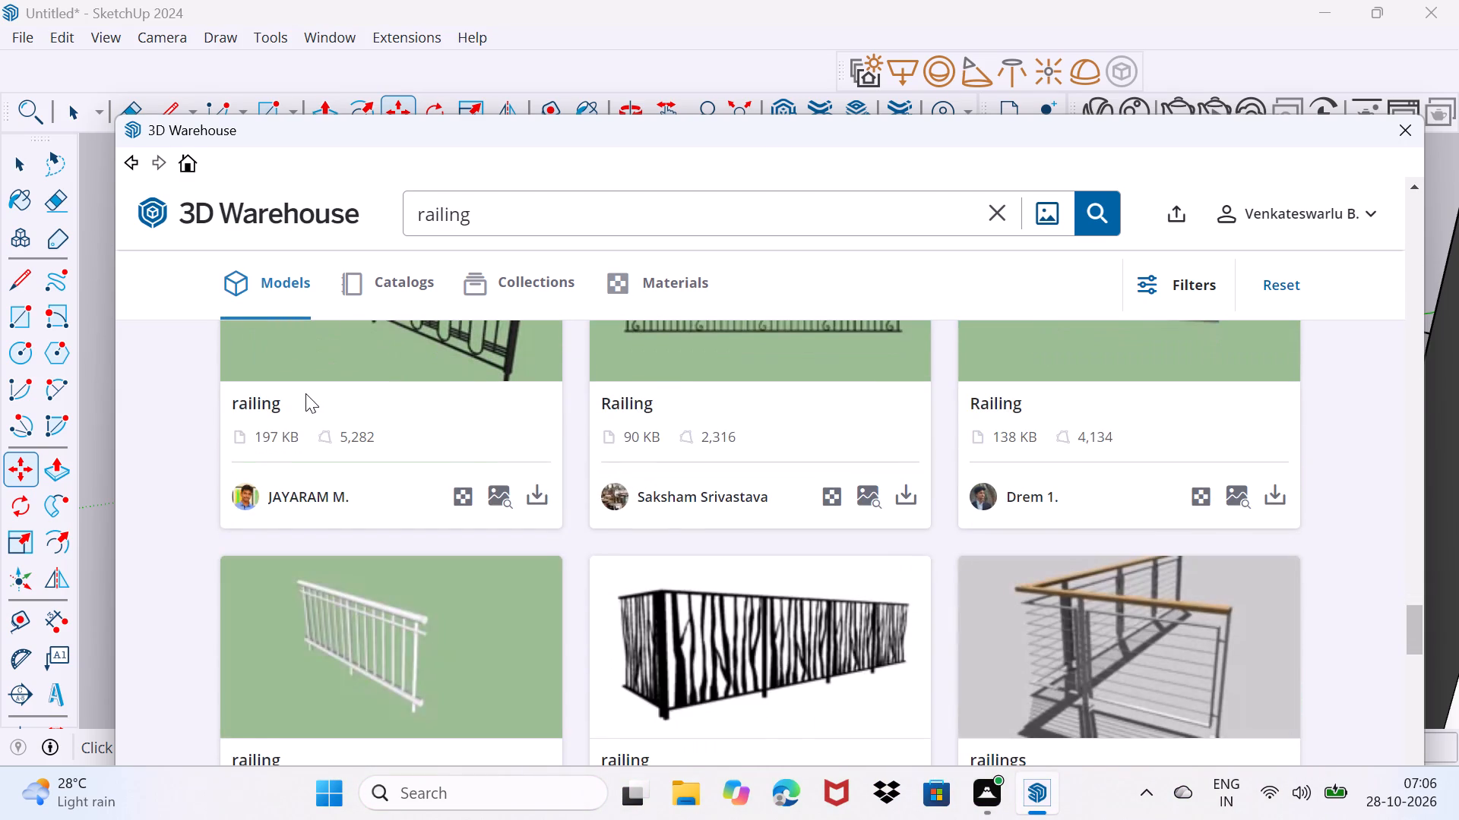
scroll(305, 393, down, 17)
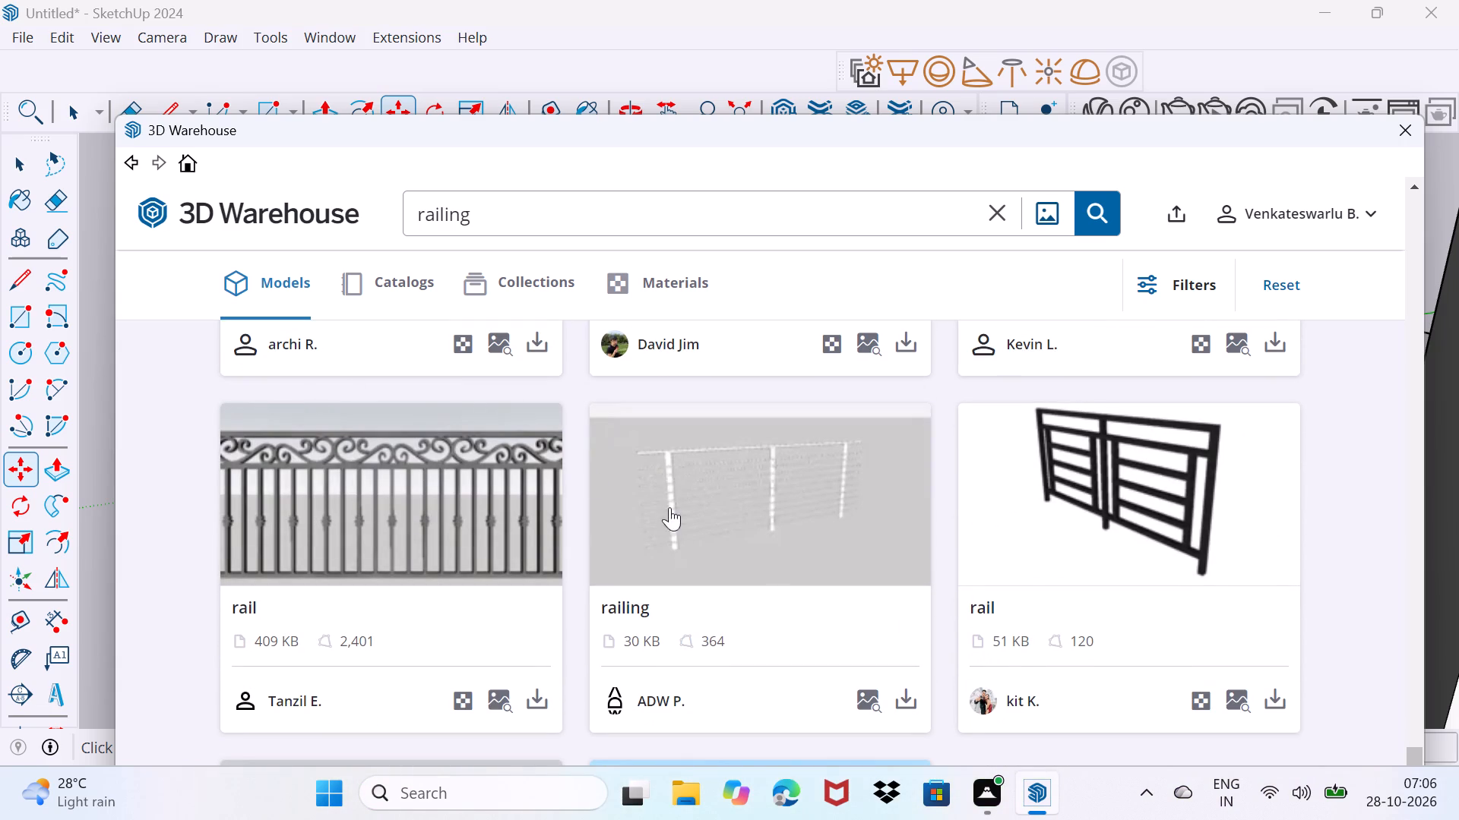
Load the black 51 KB rail model with horizontal bars and place it on the balcony floor at the dark block's corner.
click(1271, 693)
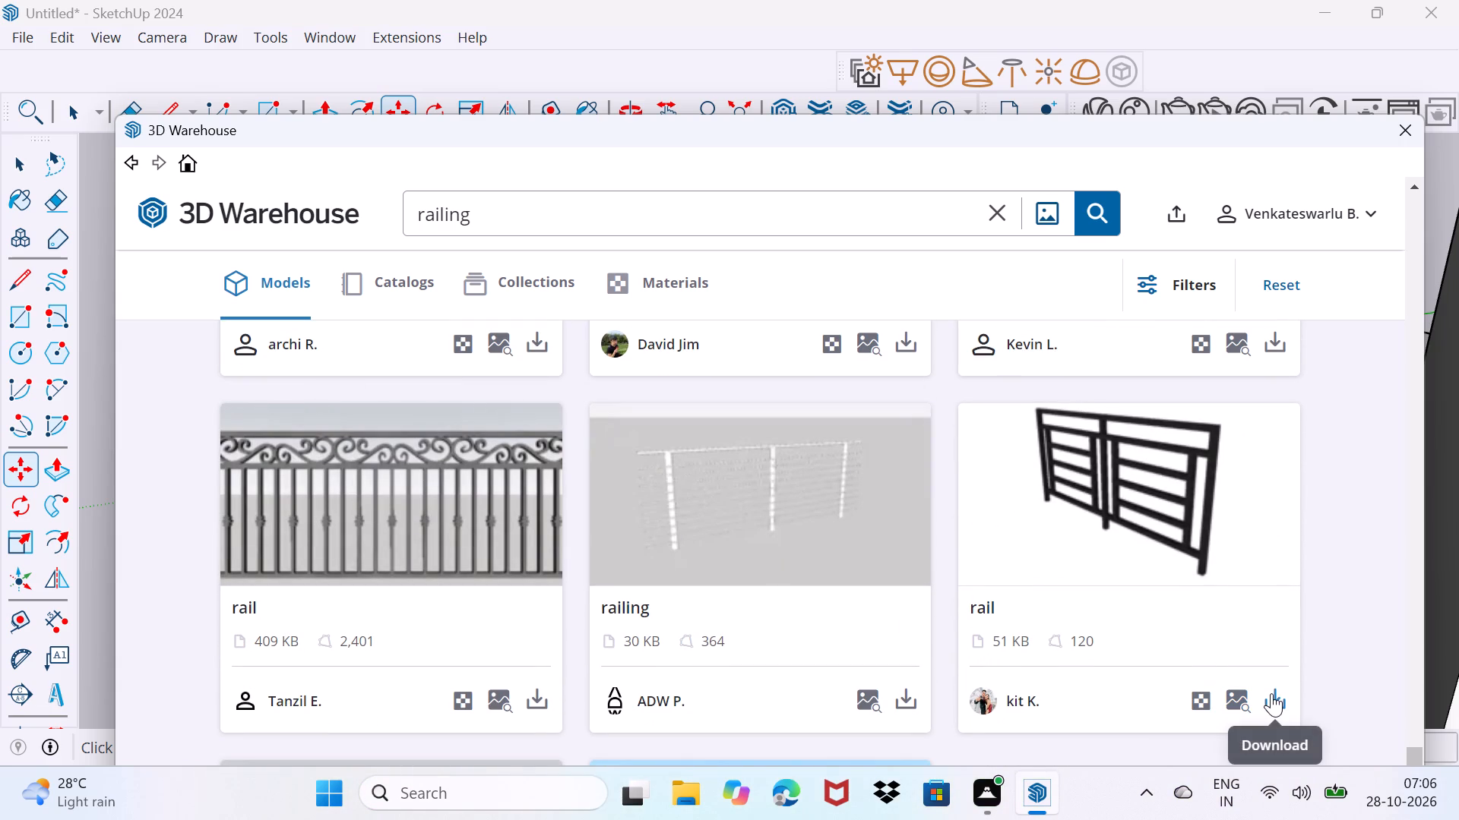
click(714, 519)
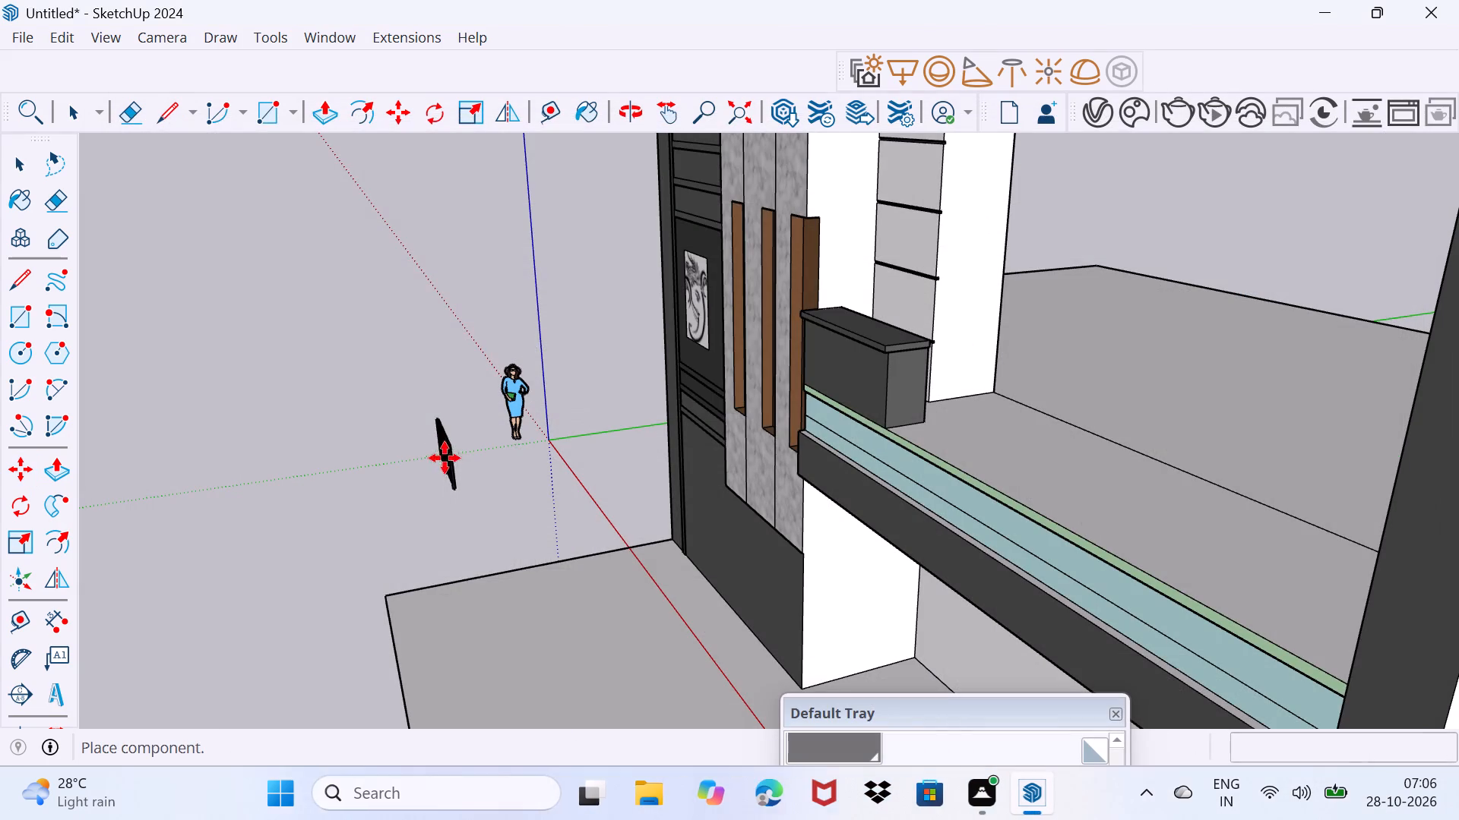
scroll(857, 432, up, 6)
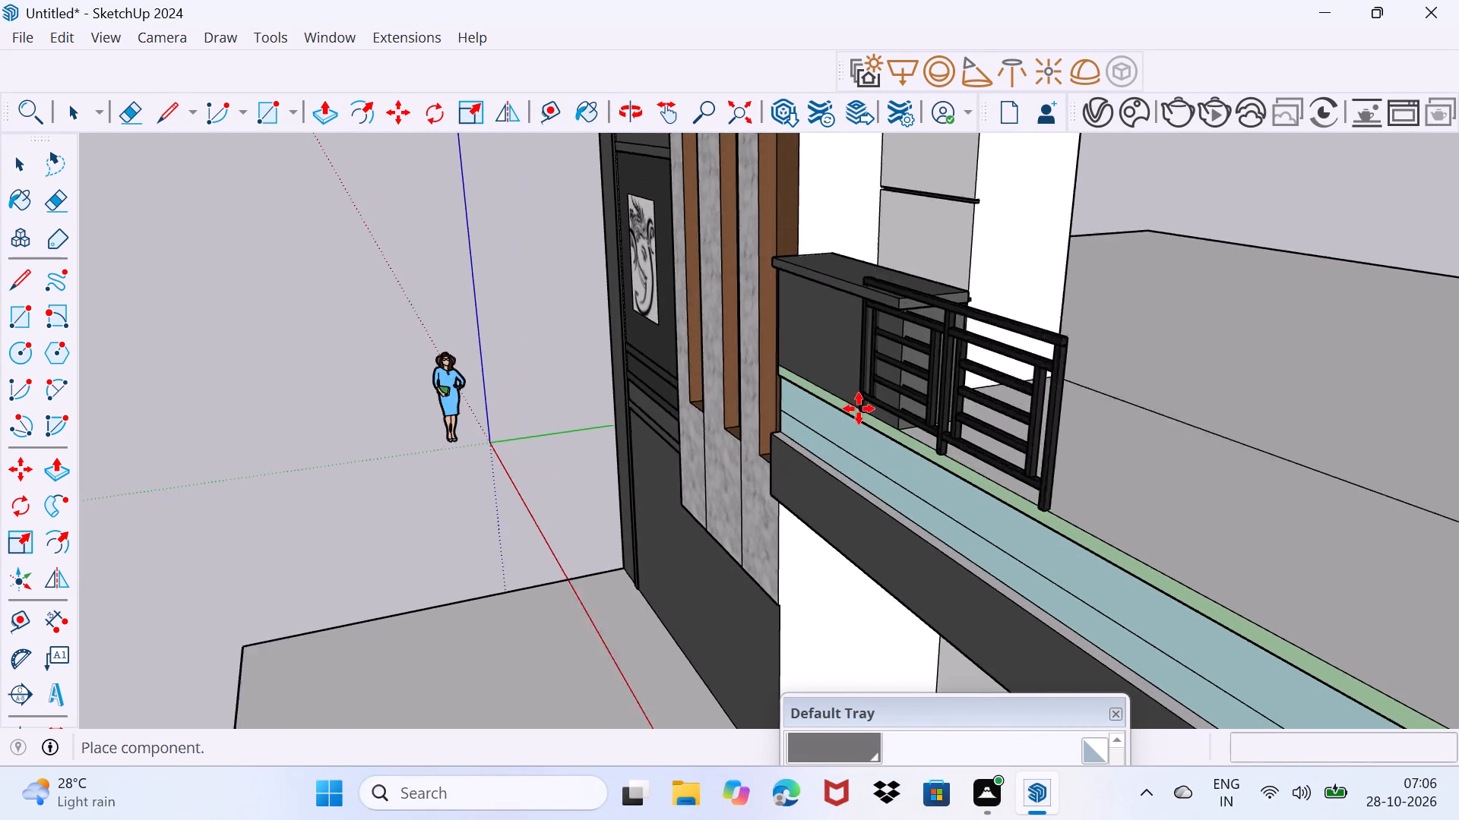
scroll(859, 408, up, 6)
click(1031, 444)
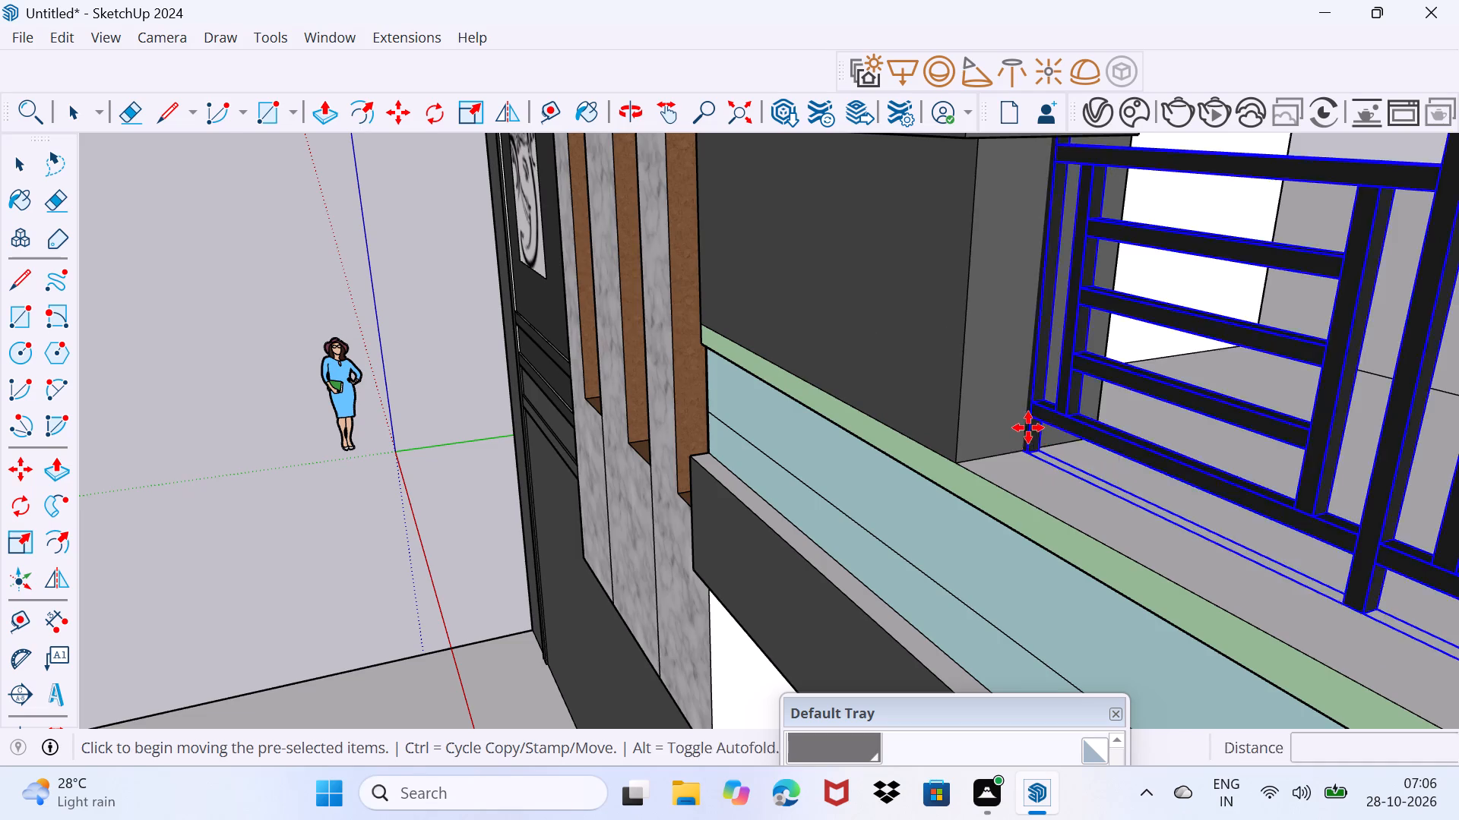
Scale the railing along the red axis by about 2.62 so it spans from the dark block to the far side wall.
scroll(1023, 424, down, 13)
middle_drag(1018, 421, 1036, 435)
key(s)
scroll(1033, 425, down, 8)
scroll(1116, 463, up, 3)
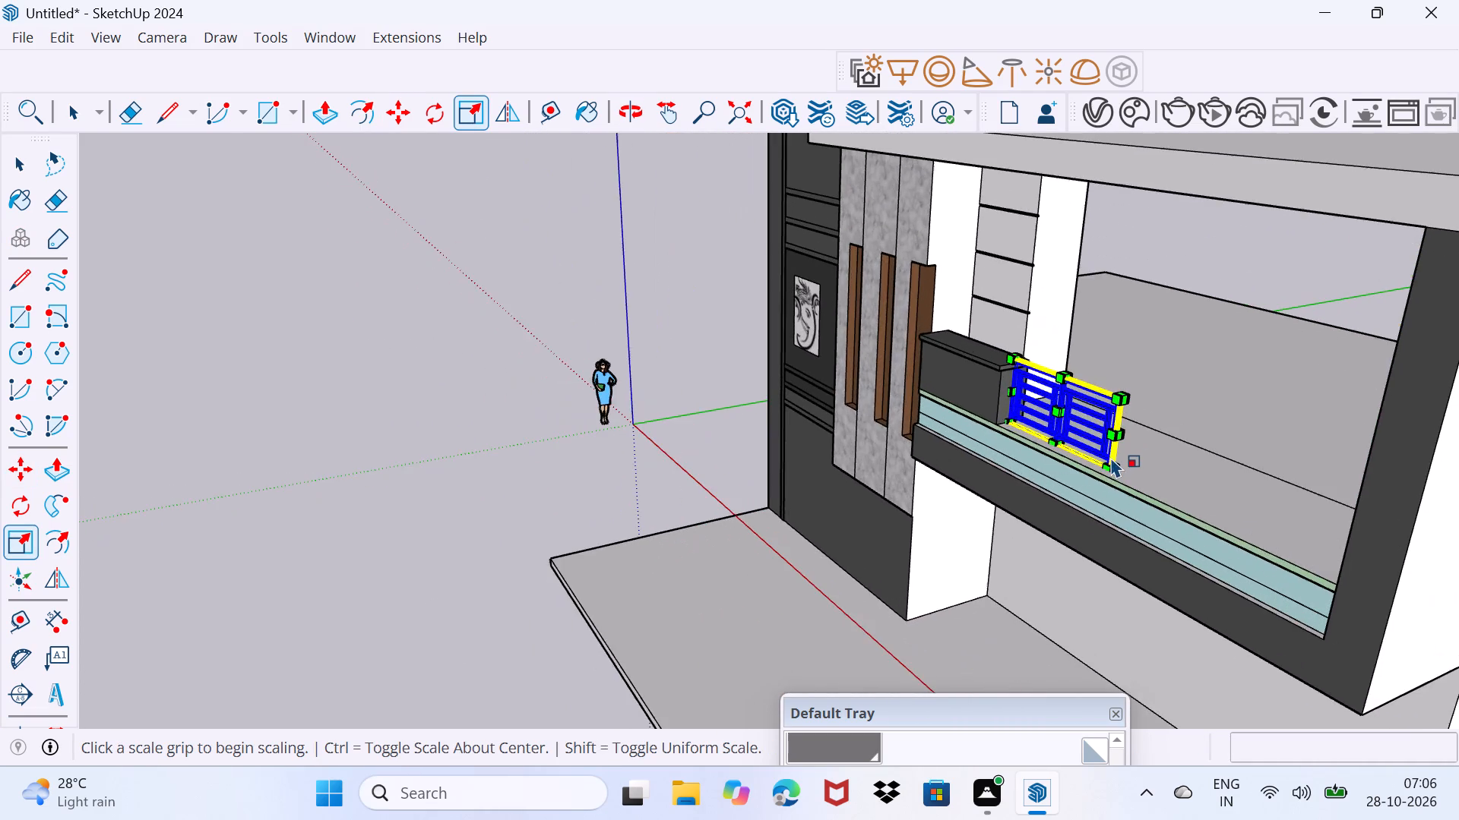
scroll(1112, 456, up, 8)
middle_drag(1119, 437, 918, 324)
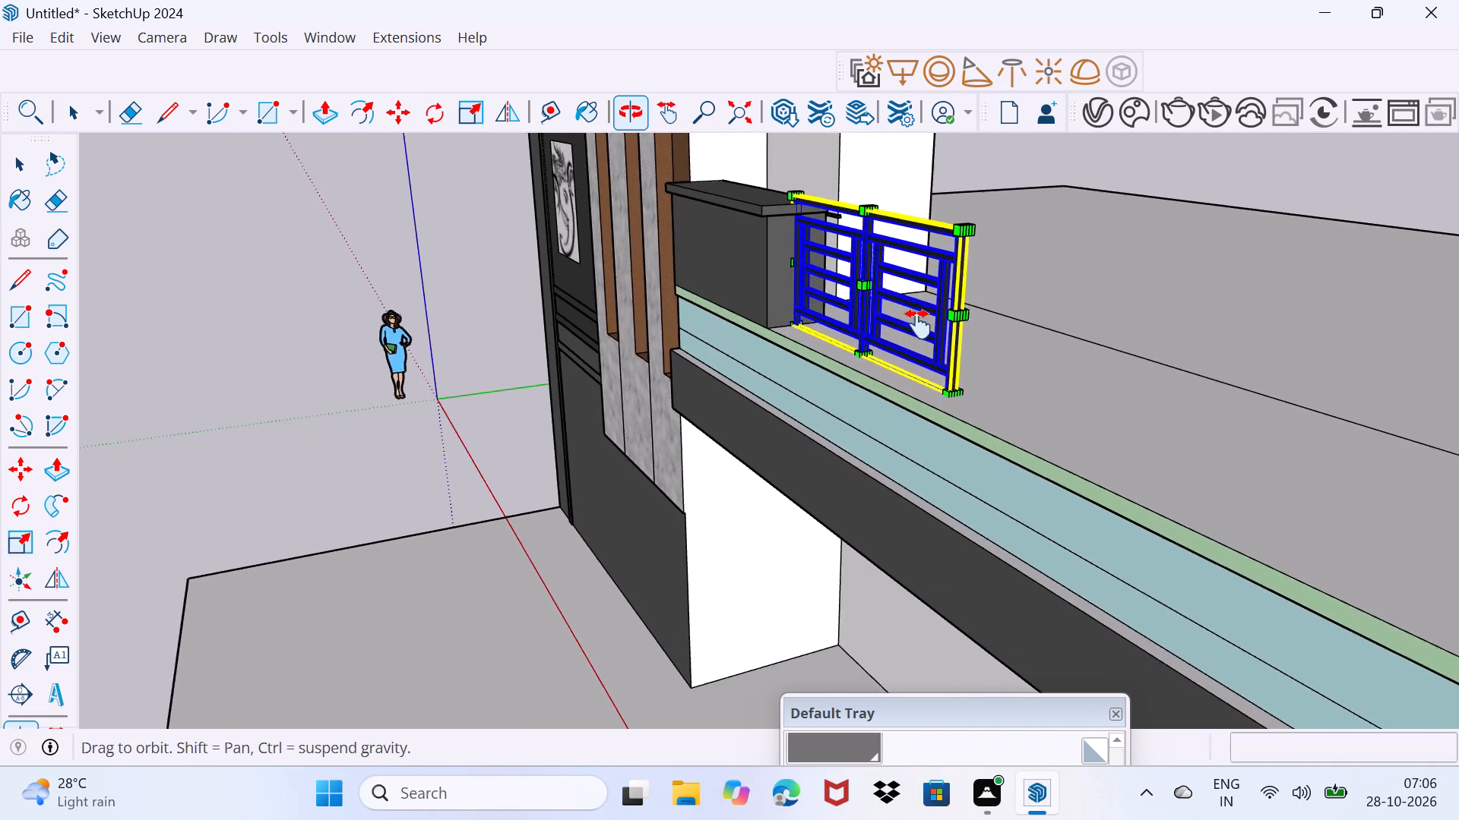
middle_drag(918, 324, 641, 258)
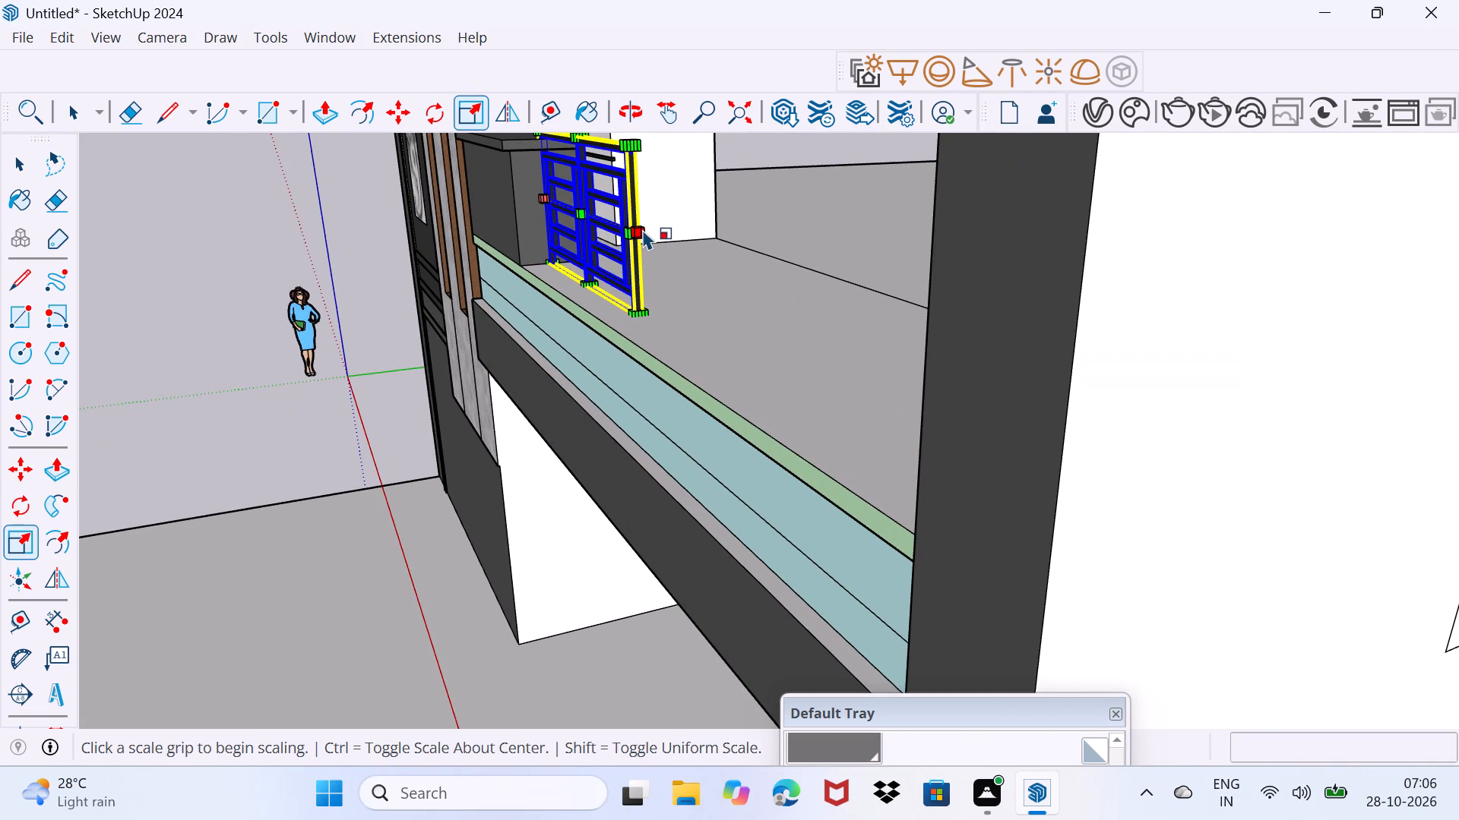
click(643, 229)
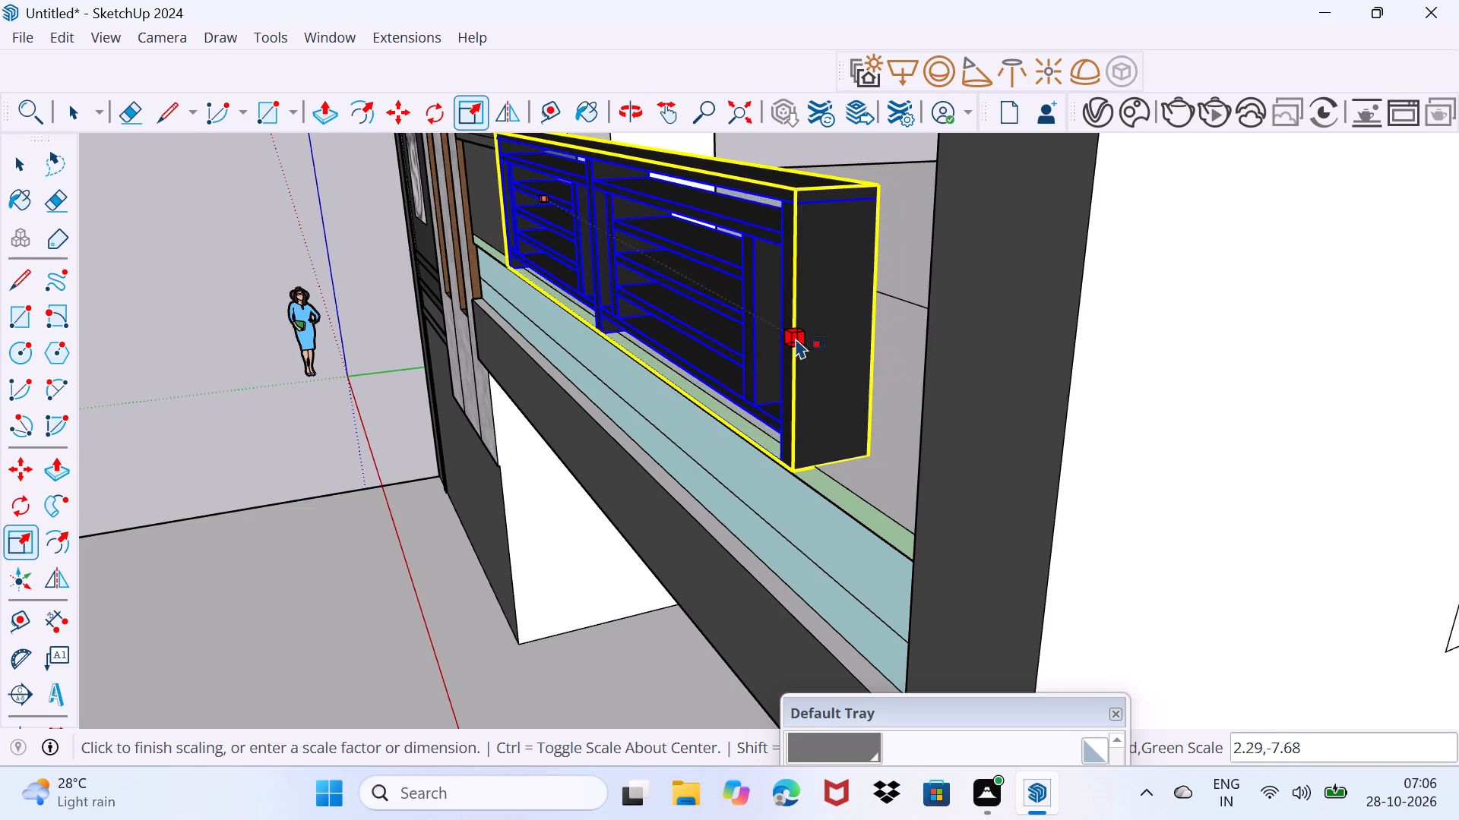
key(Escape)
scroll(650, 255, up, 5)
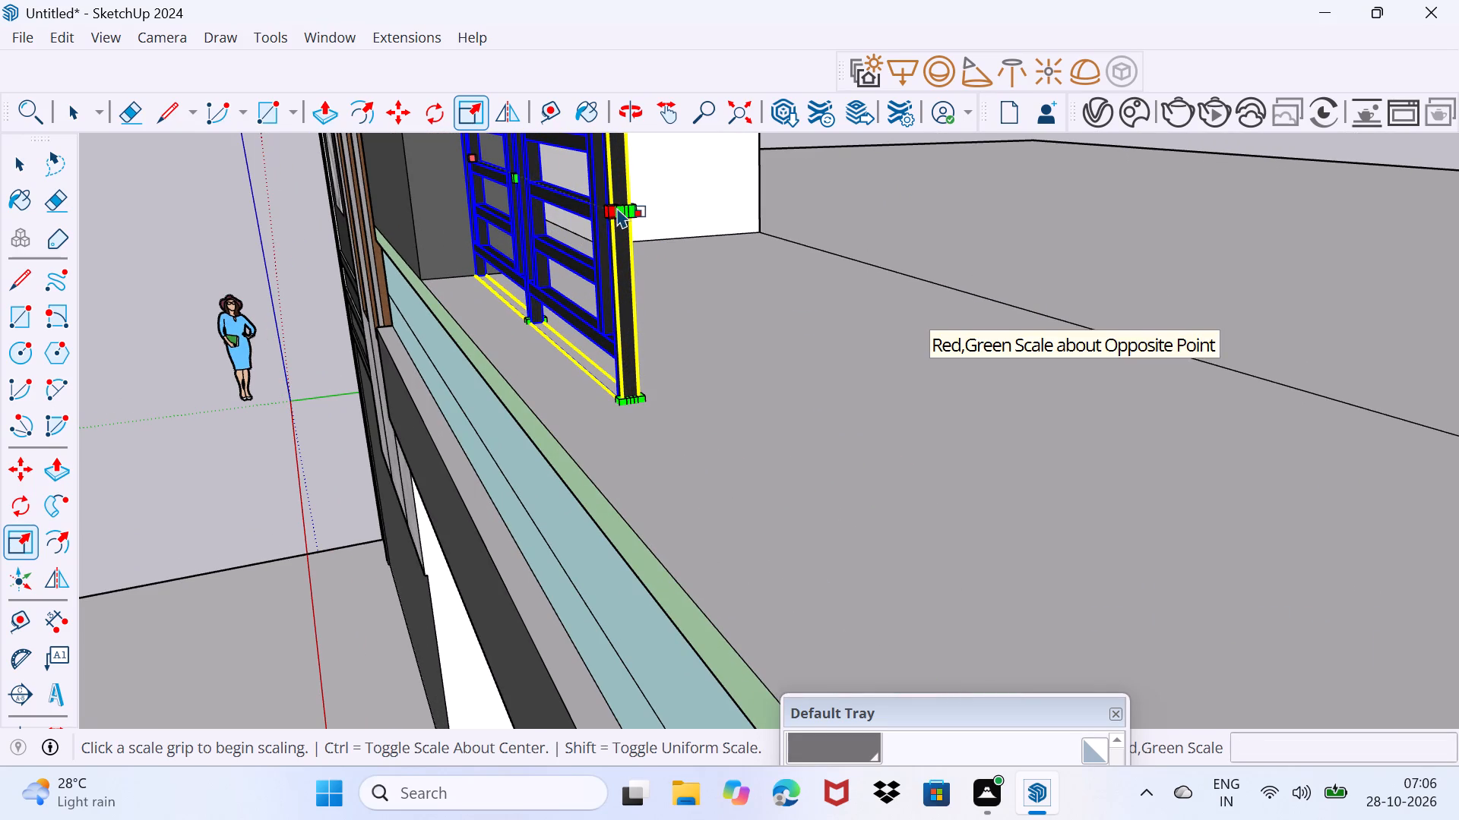
scroll(626, 213, up, 4)
click(624, 213)
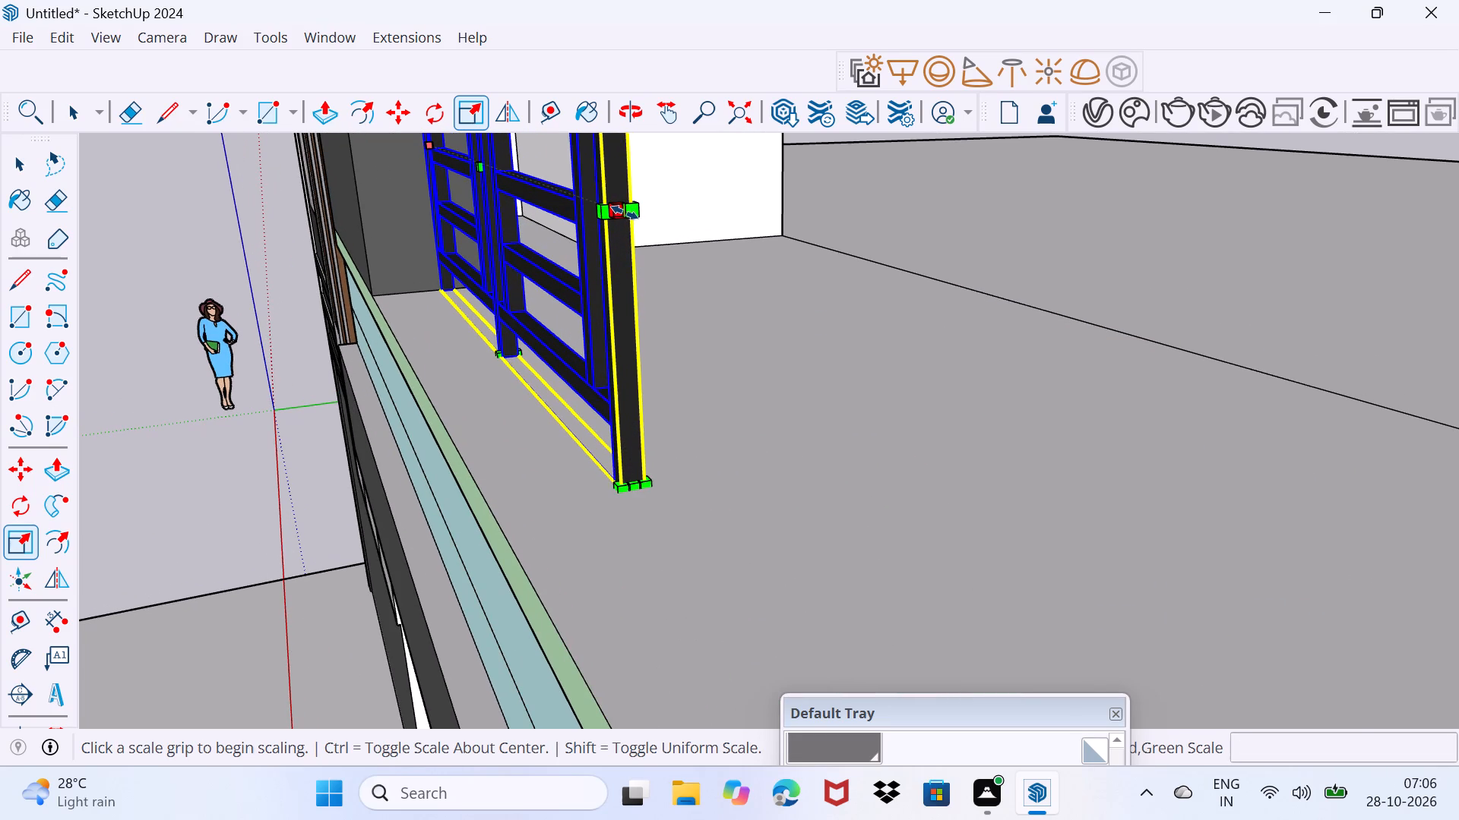
scroll(690, 280, down, 20)
scroll(690, 280, down, 2)
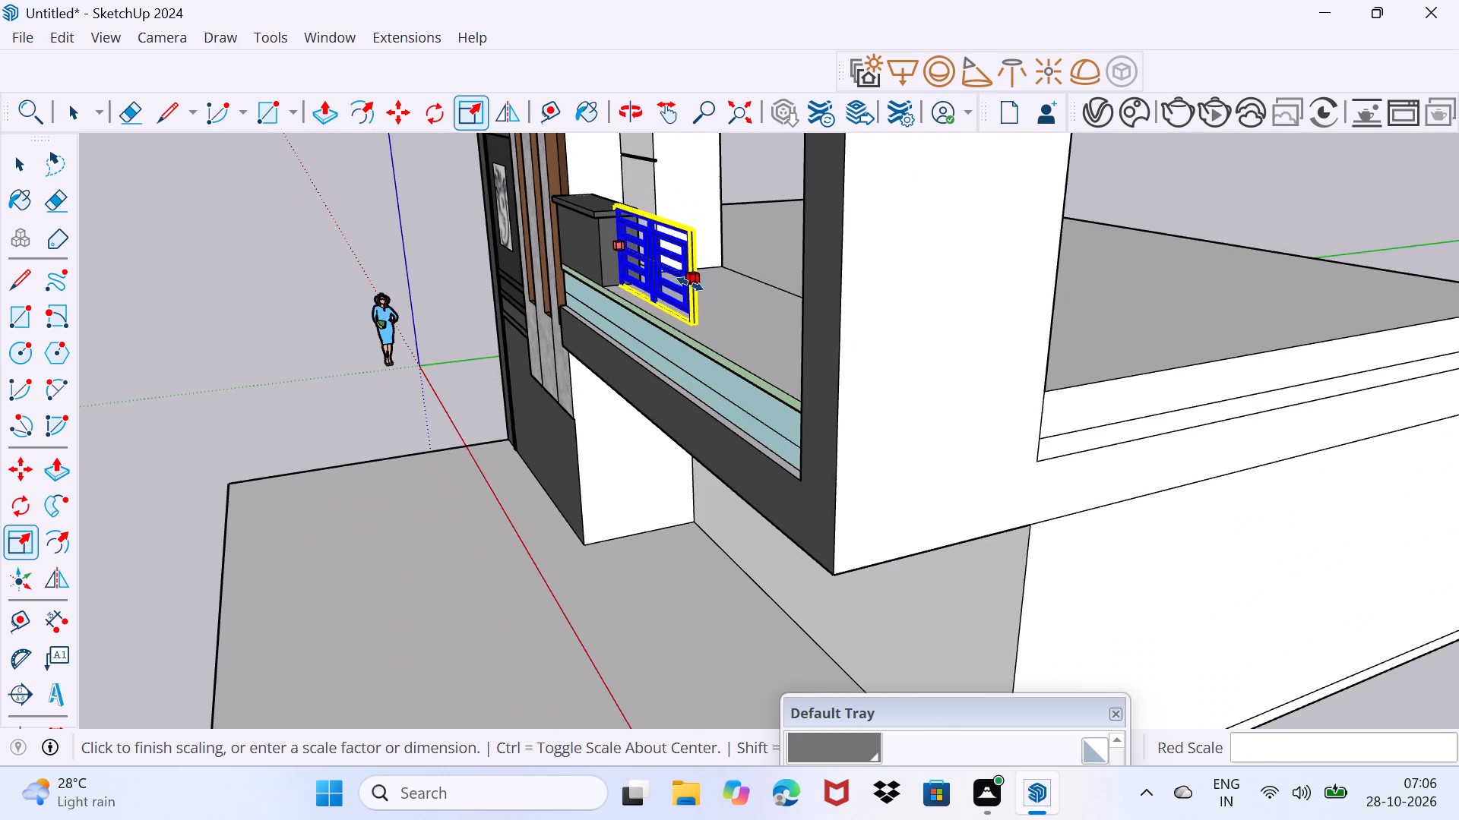
click(816, 377)
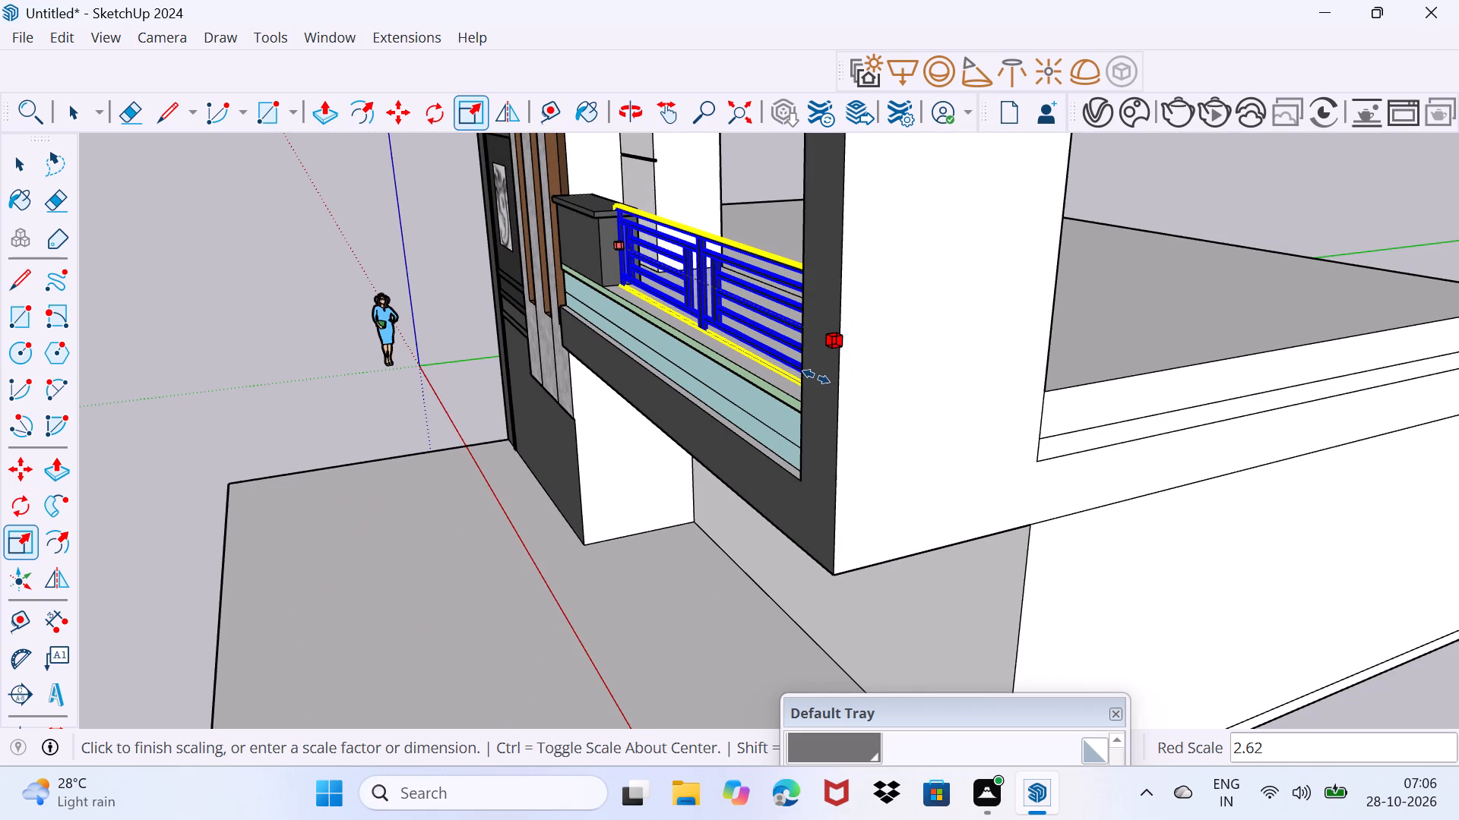
Scale the railing's height down along the blue axis to about 0.84 and clear the selection.
scroll(701, 234, up, 6)
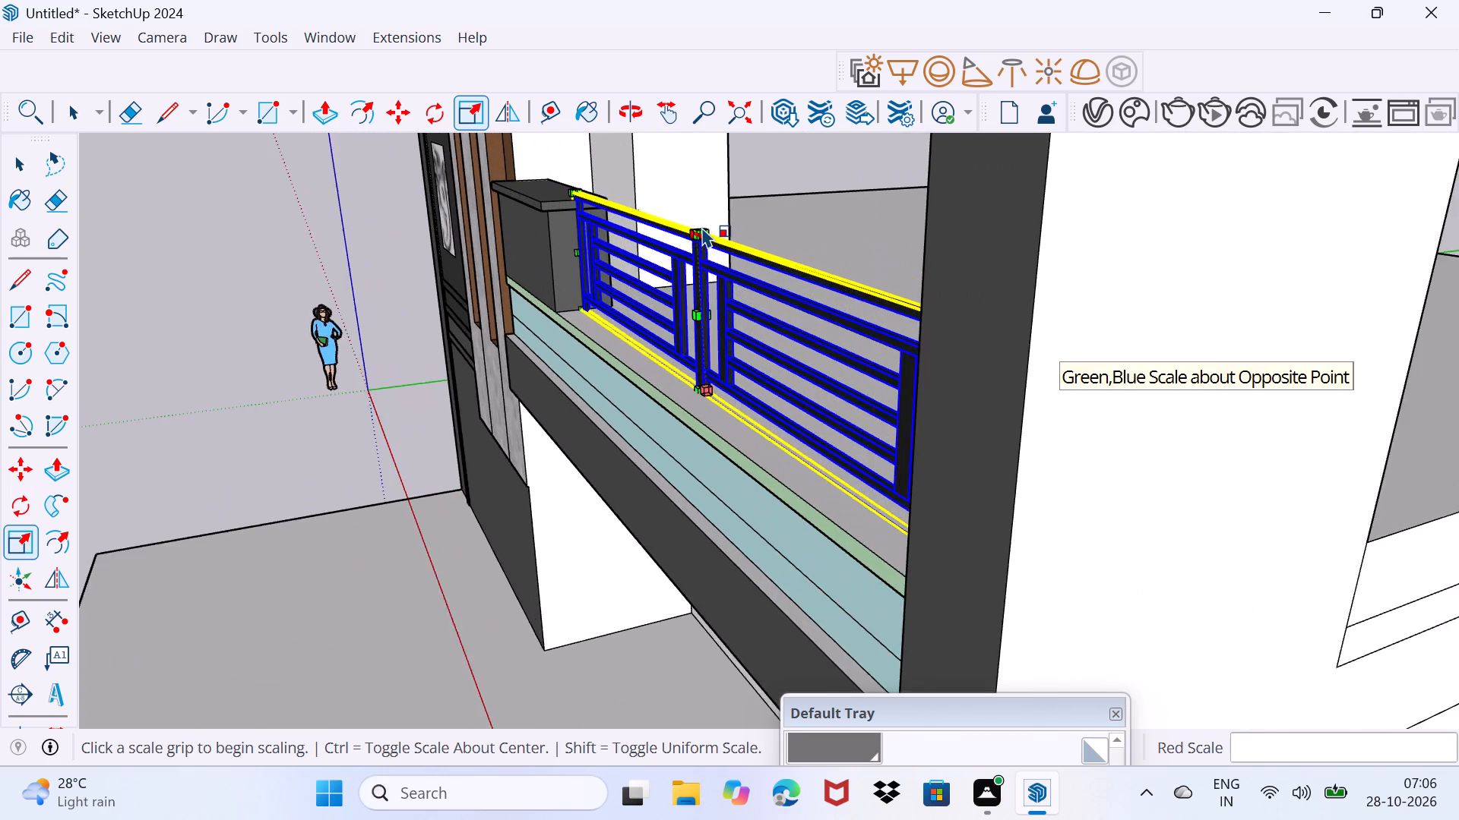
scroll(702, 227, up, 3)
click(701, 238)
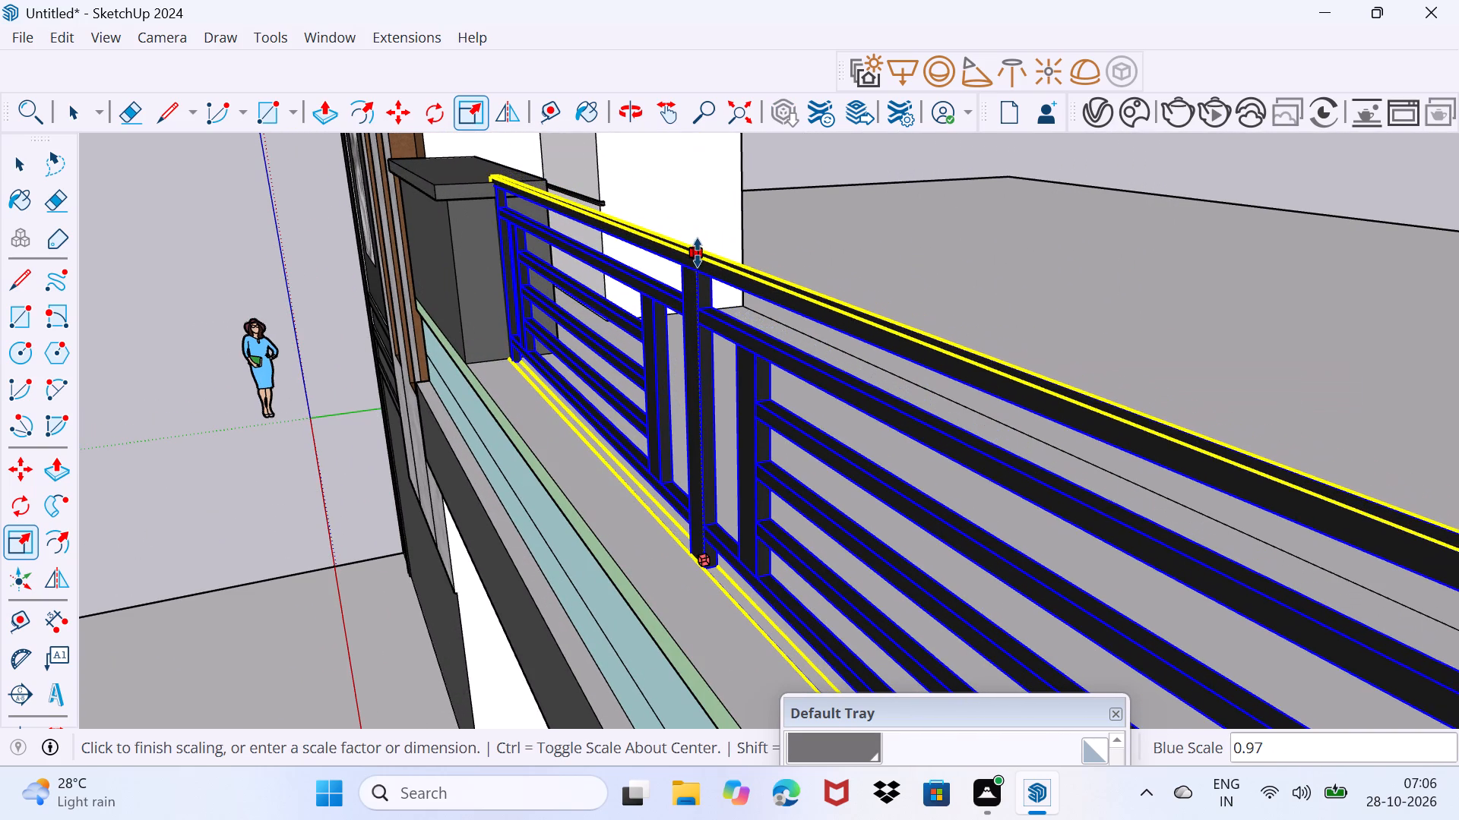
click(695, 301)
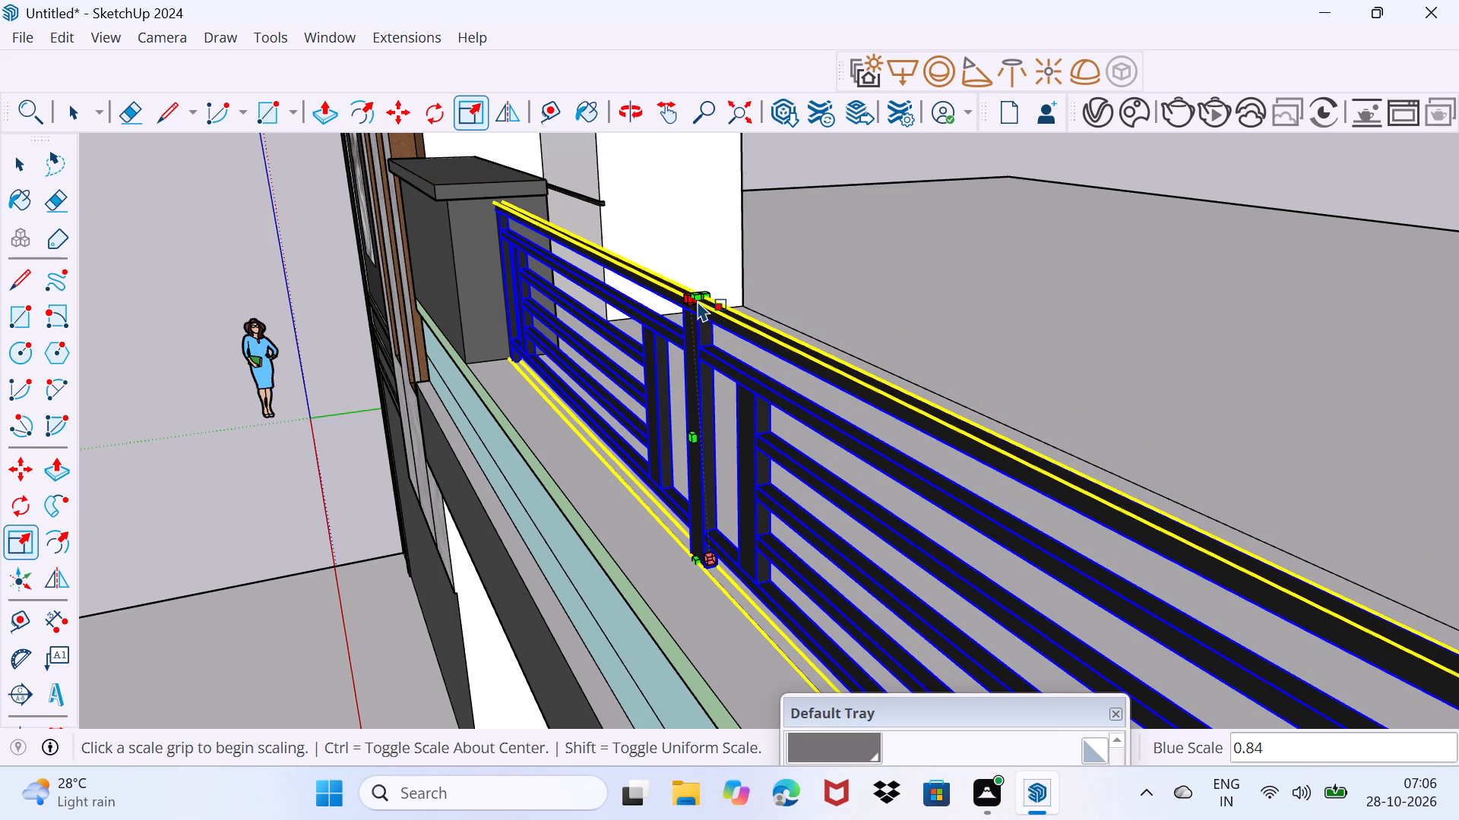
key(space)
drag(579, 391, 624, 321)
Examine the fitted balcony railing and the surrounding facade from the front and side.
scroll(576, 320, down, 8)
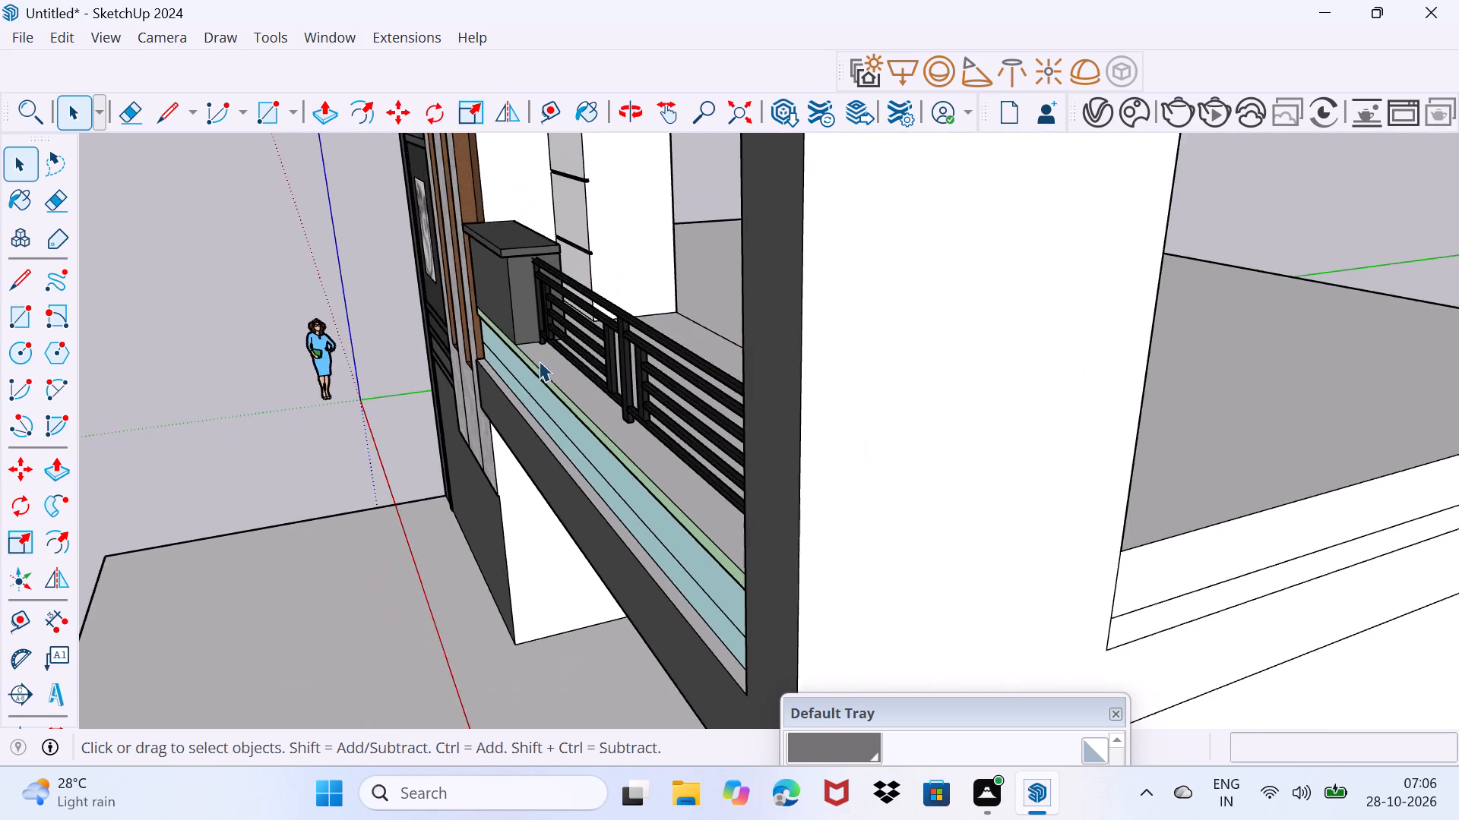
middle_drag(546, 377, 866, 323)
middle_drag(714, 314, 850, 336)
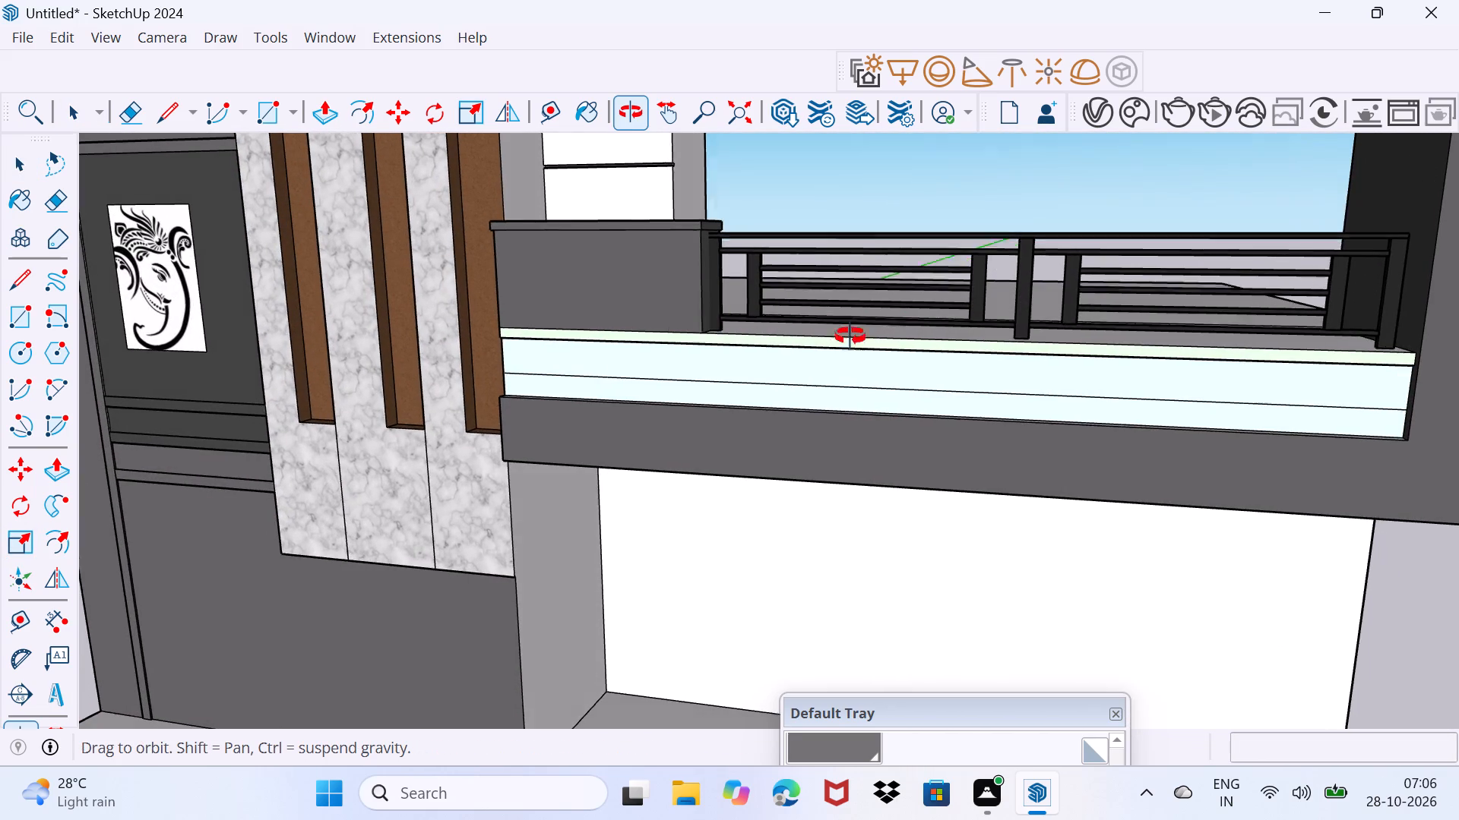
middle_drag(850, 336, 648, 351)
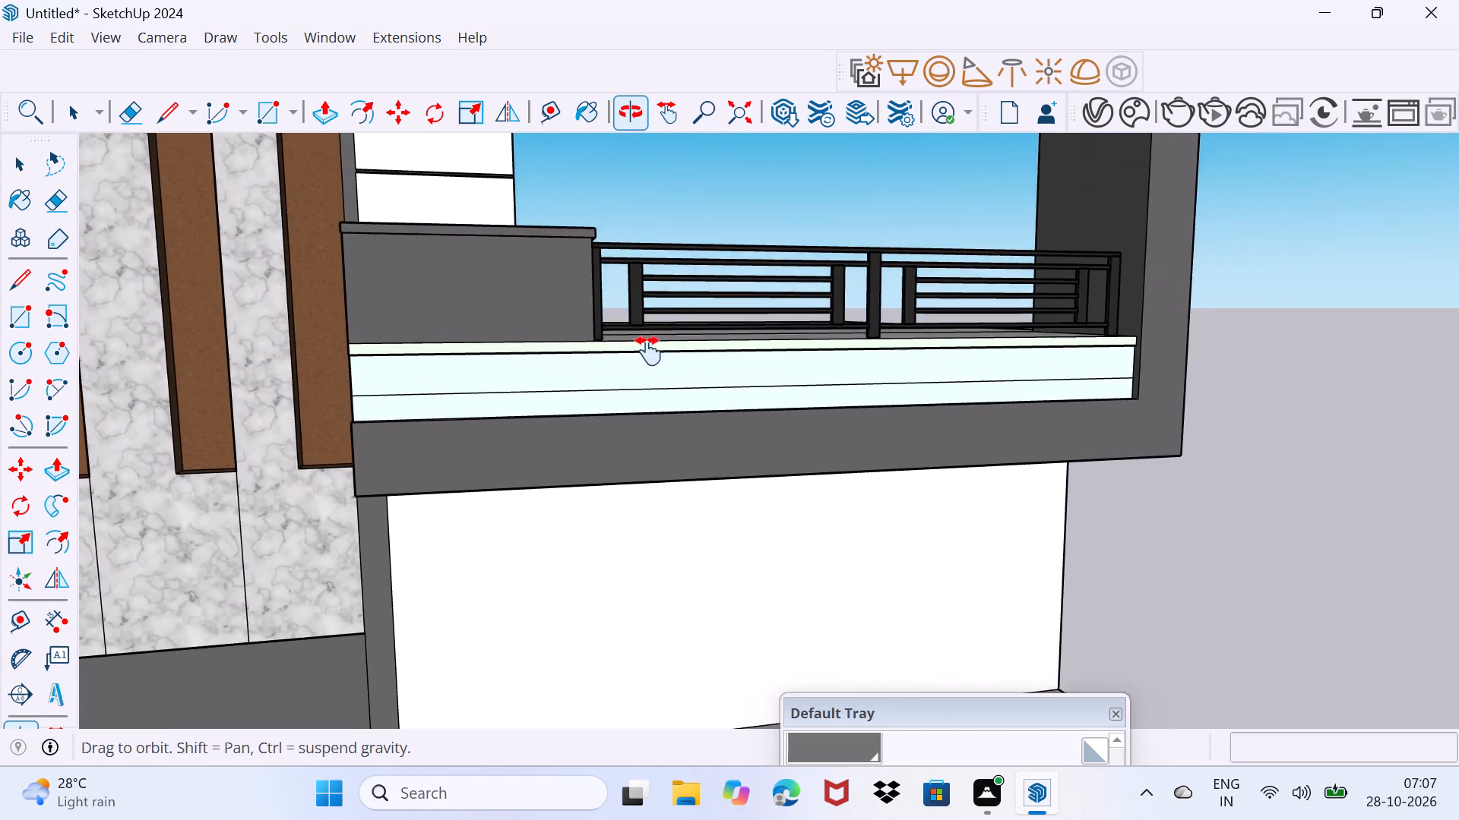
middle_drag(648, 351, 647, 391)
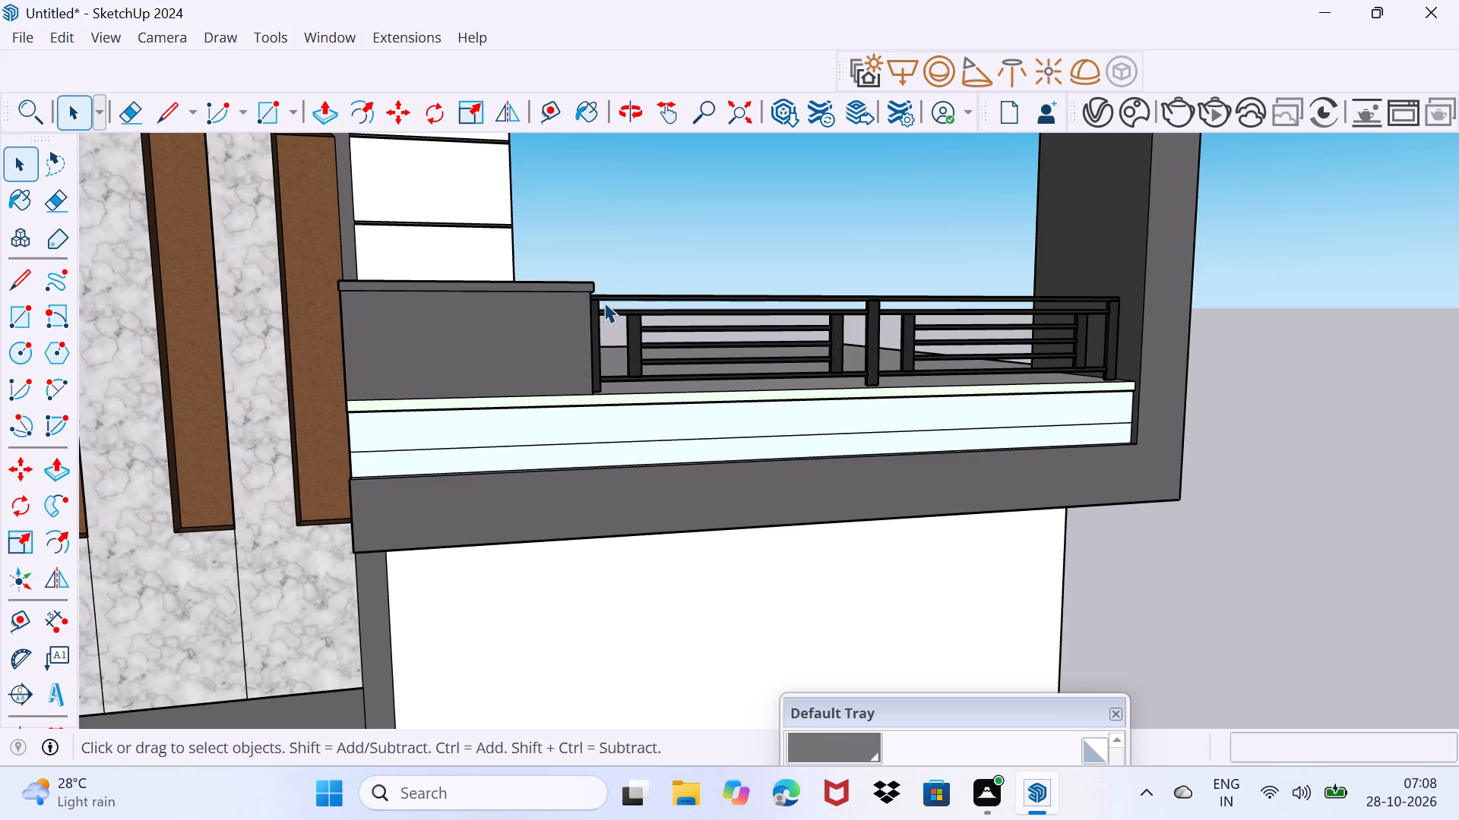
scroll(733, 389, down, 3)
scroll(666, 428, down, 1)
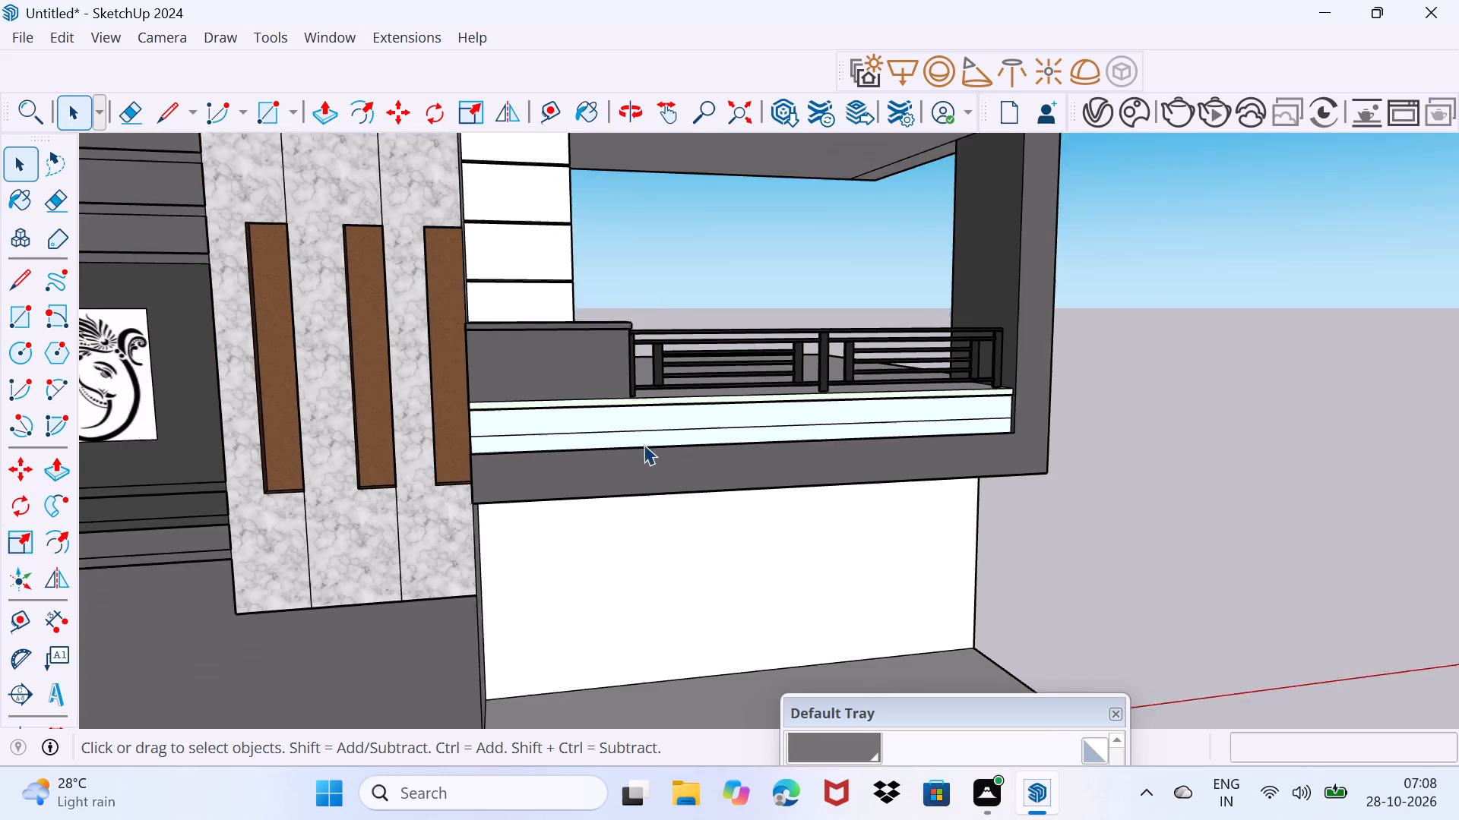
scroll(644, 444, down, 1)
middle_drag(600, 487, 873, 454)
scroll(449, 538, down, 2)
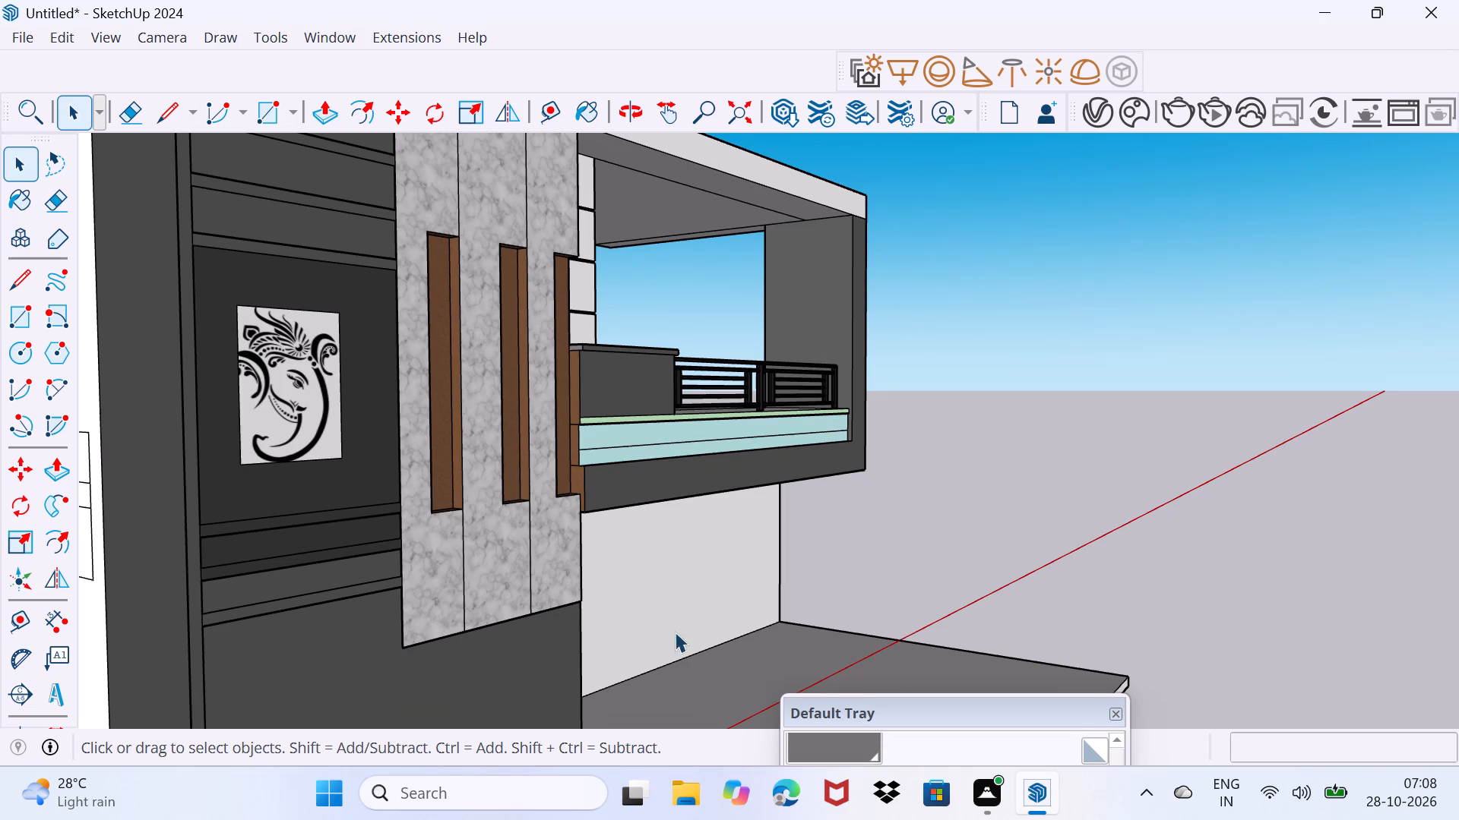
Move the Default Tray further down, clear of the model view.
drag(831, 713, 919, 727)
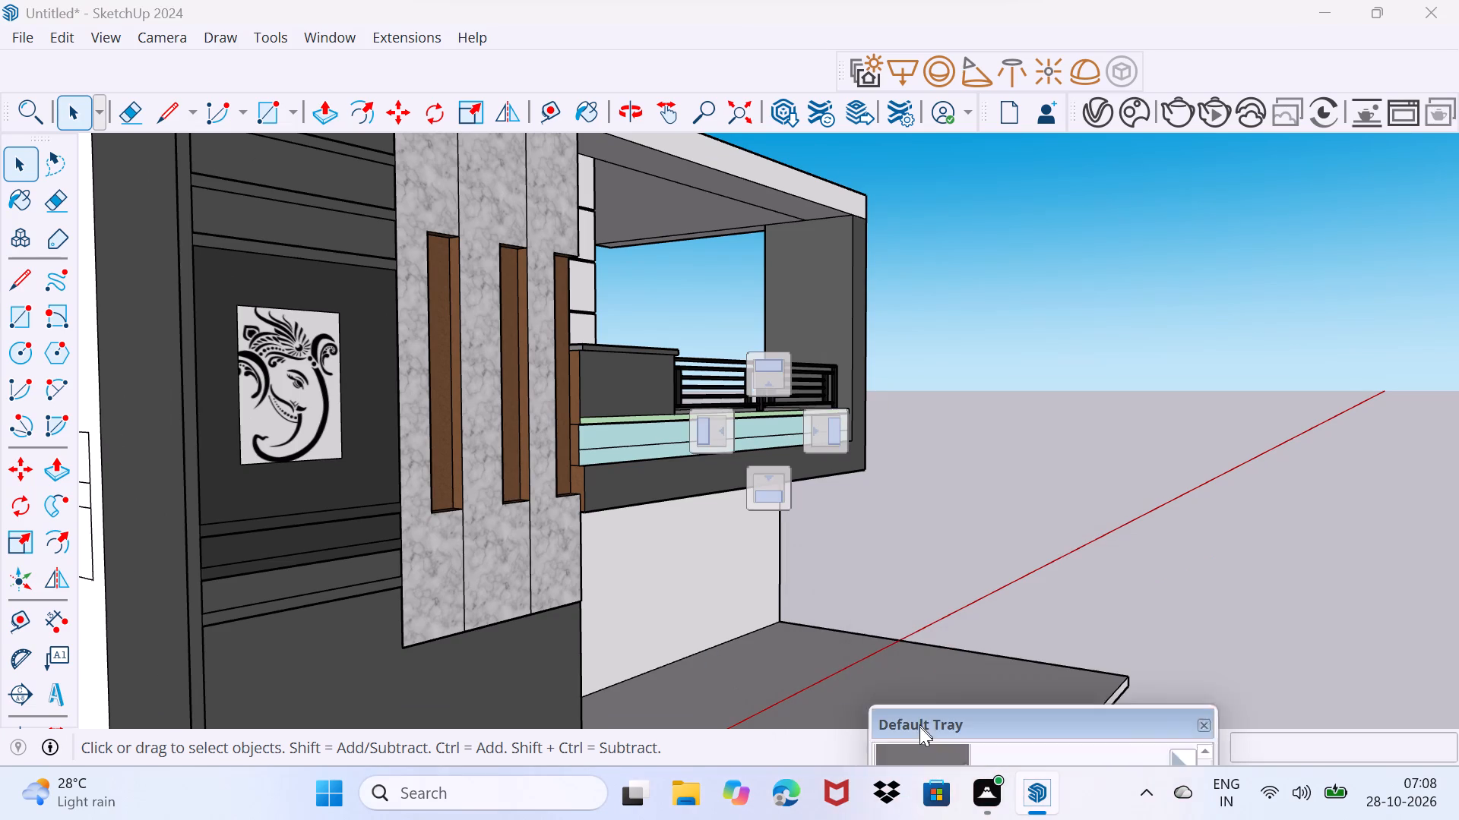
drag(919, 727, 923, 757)
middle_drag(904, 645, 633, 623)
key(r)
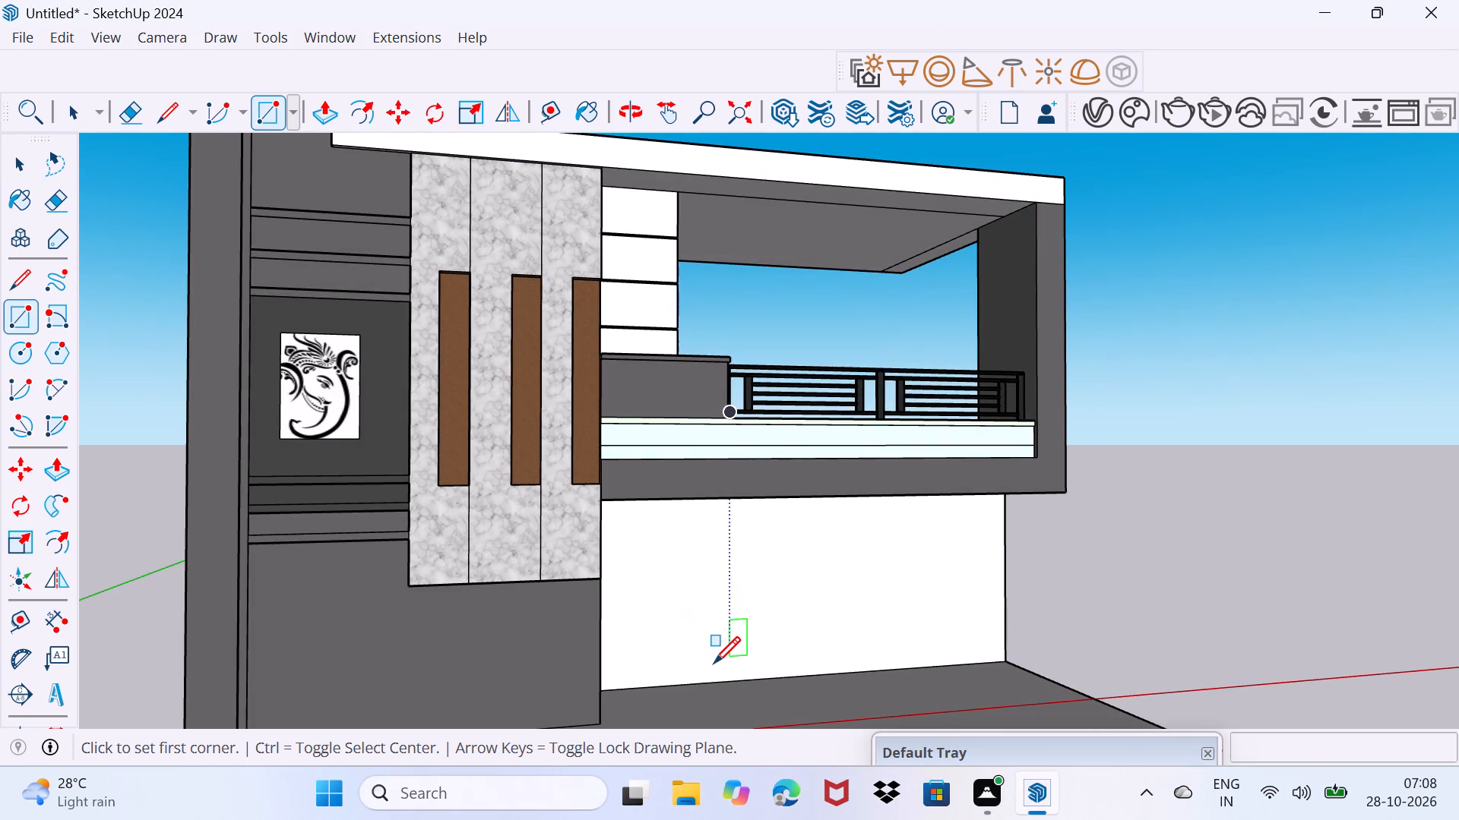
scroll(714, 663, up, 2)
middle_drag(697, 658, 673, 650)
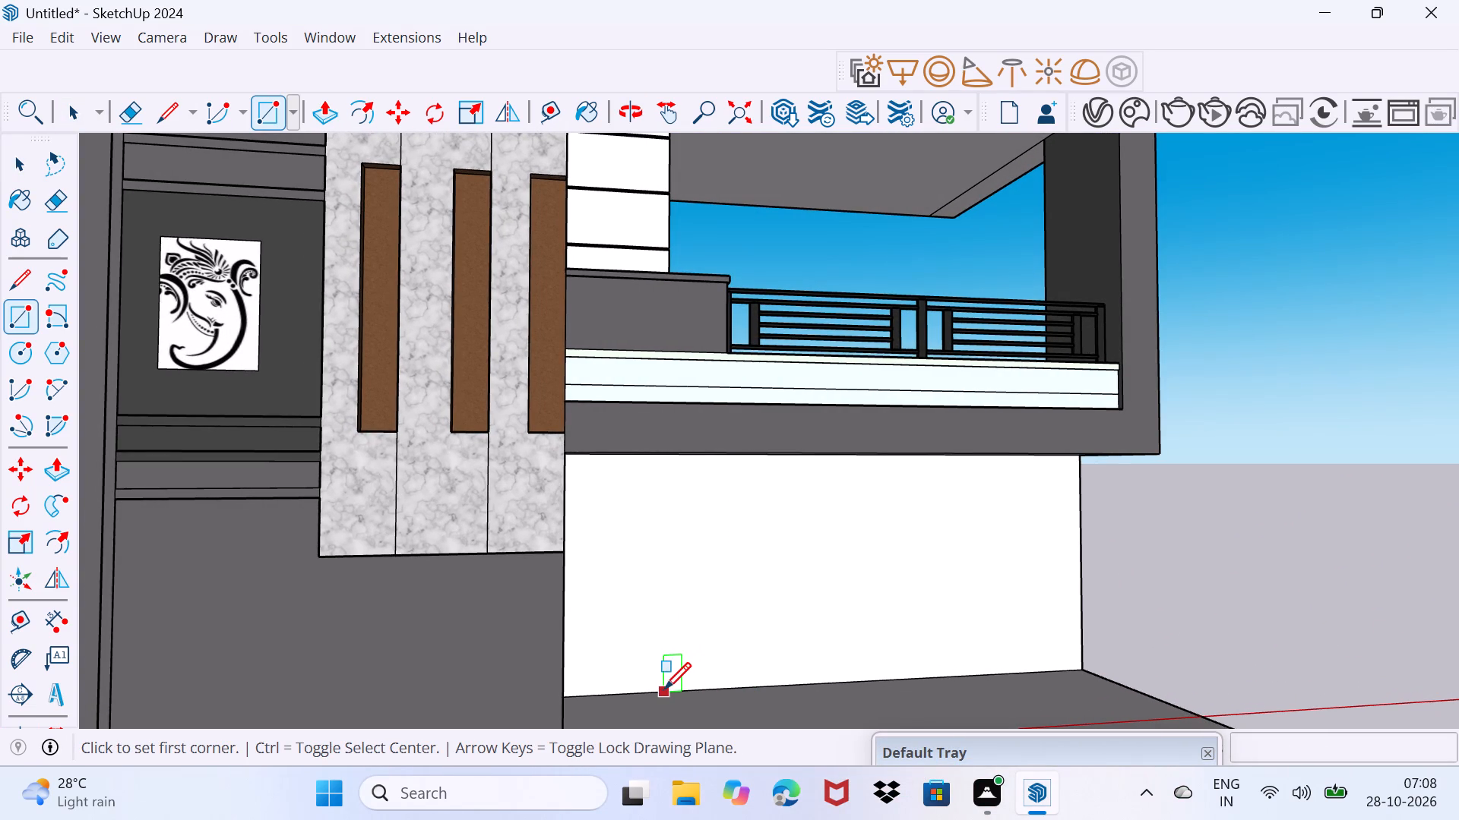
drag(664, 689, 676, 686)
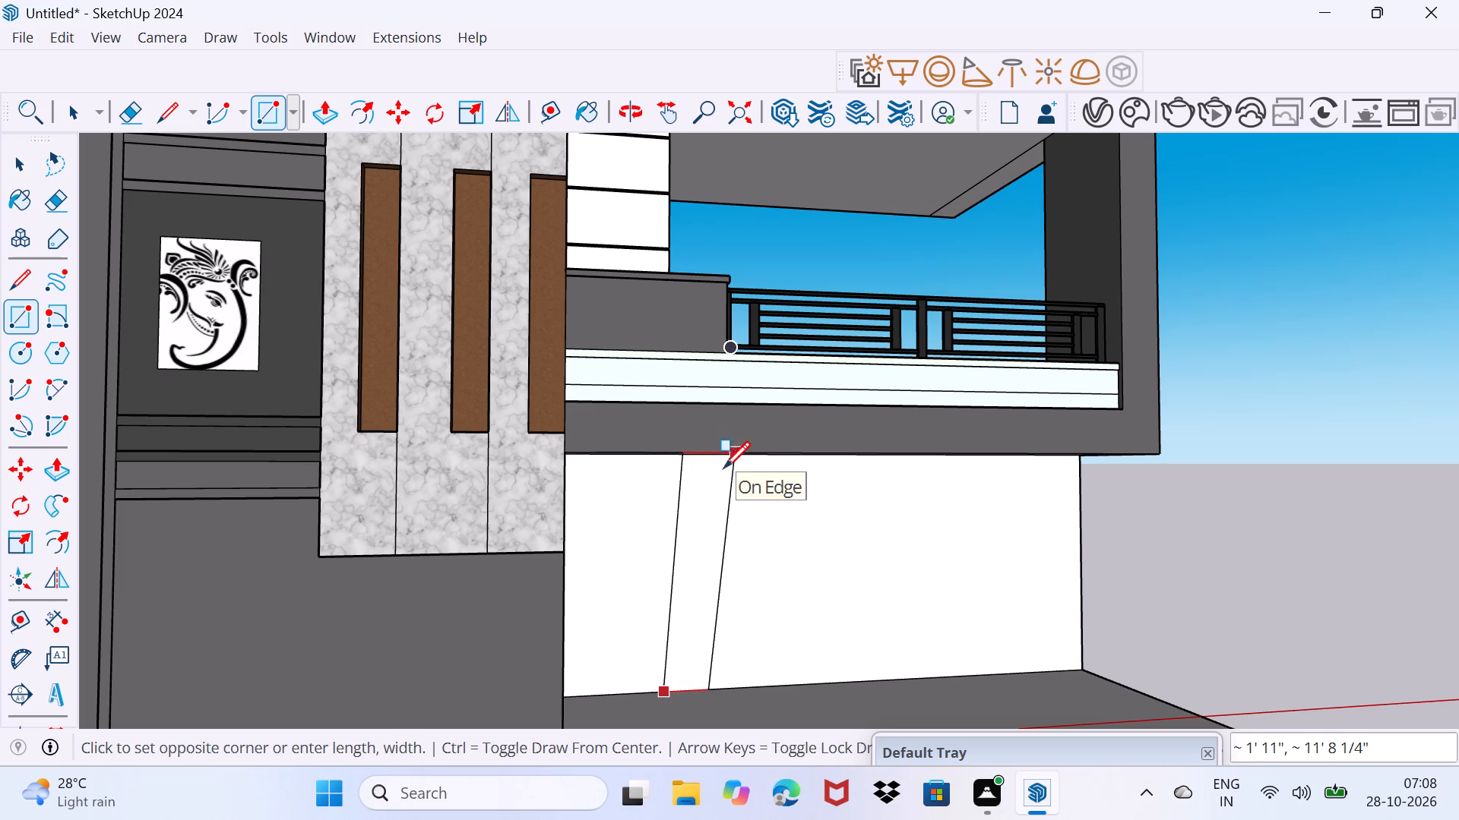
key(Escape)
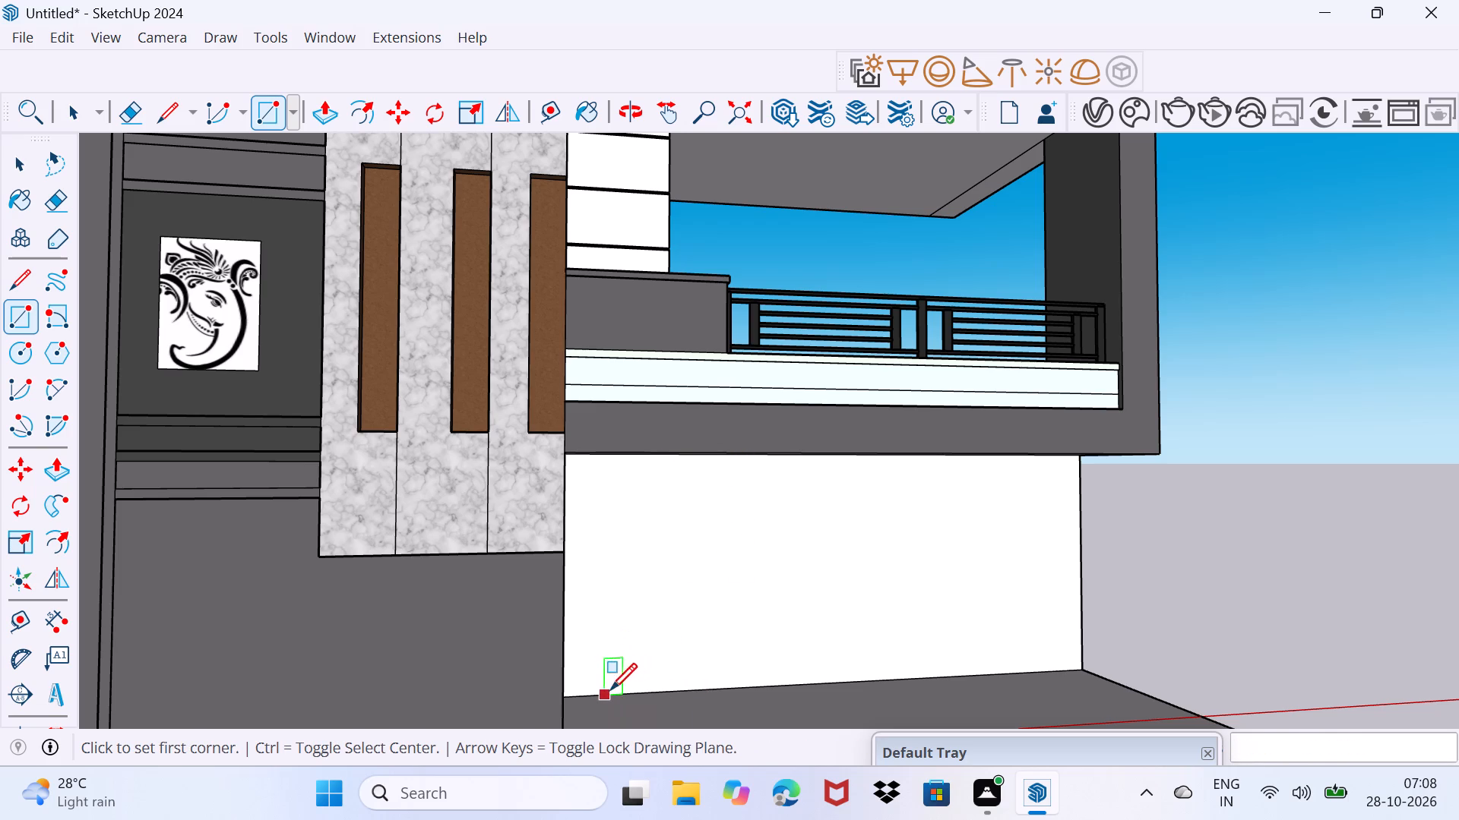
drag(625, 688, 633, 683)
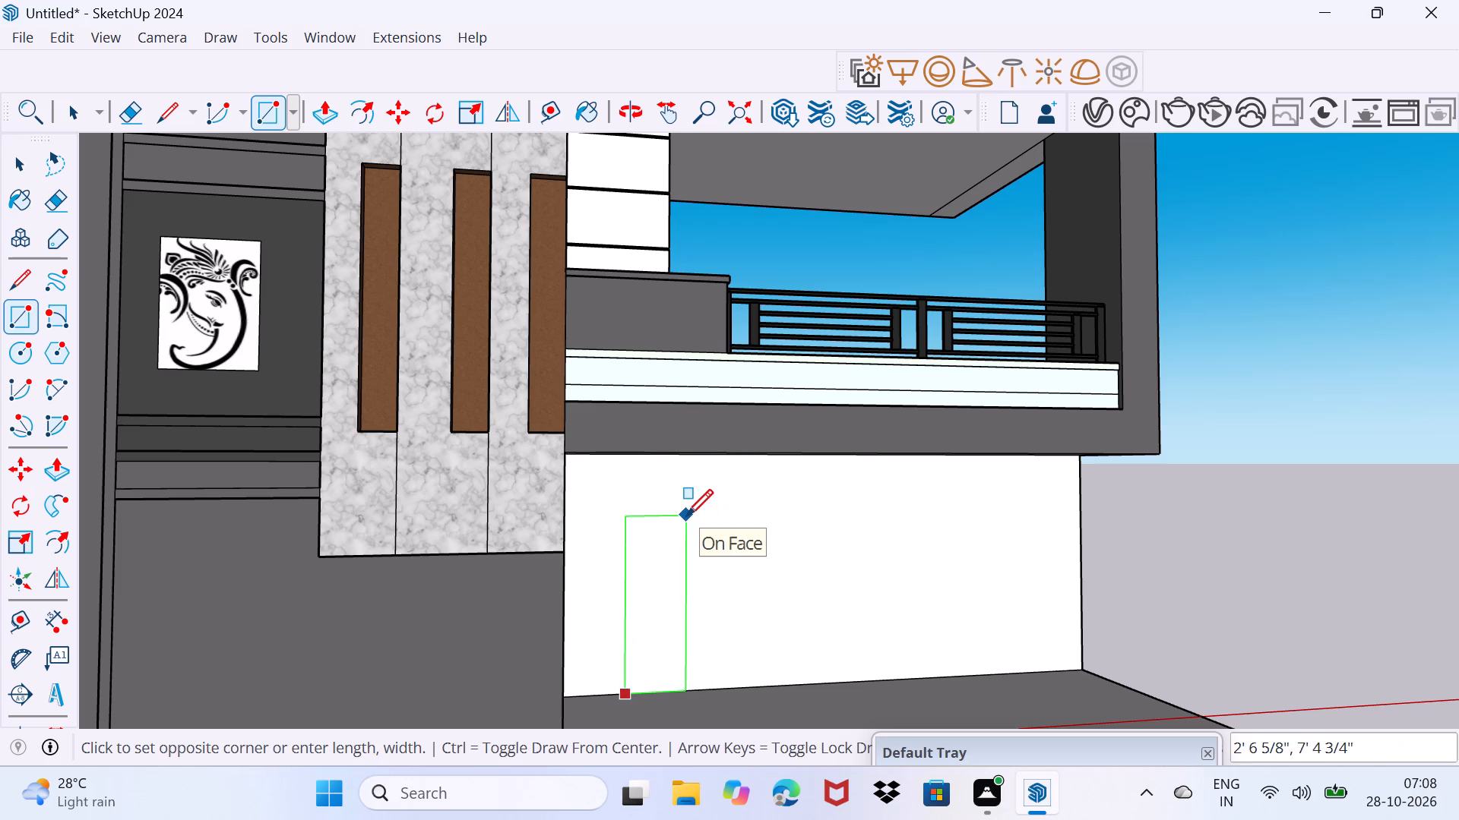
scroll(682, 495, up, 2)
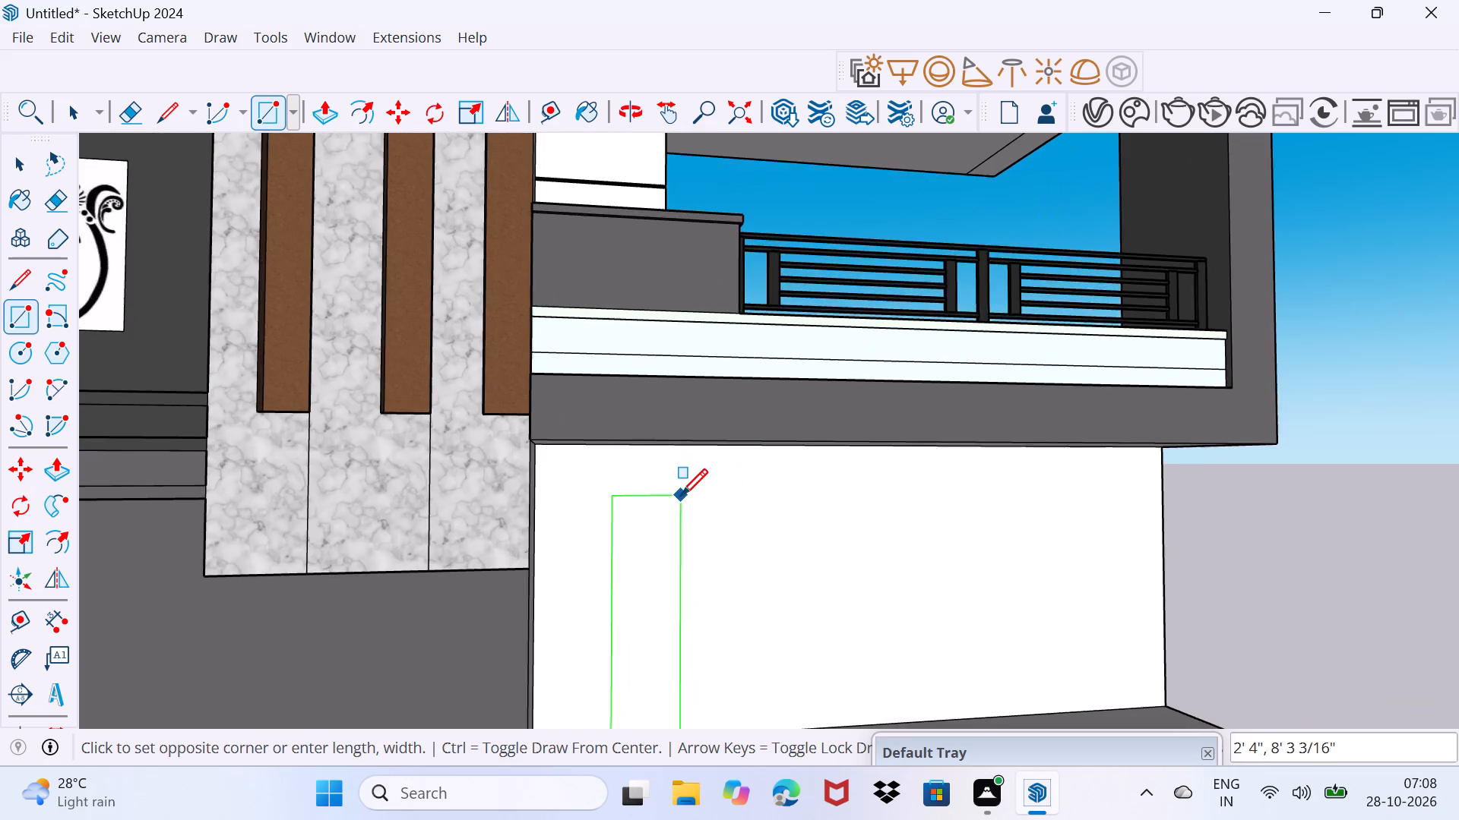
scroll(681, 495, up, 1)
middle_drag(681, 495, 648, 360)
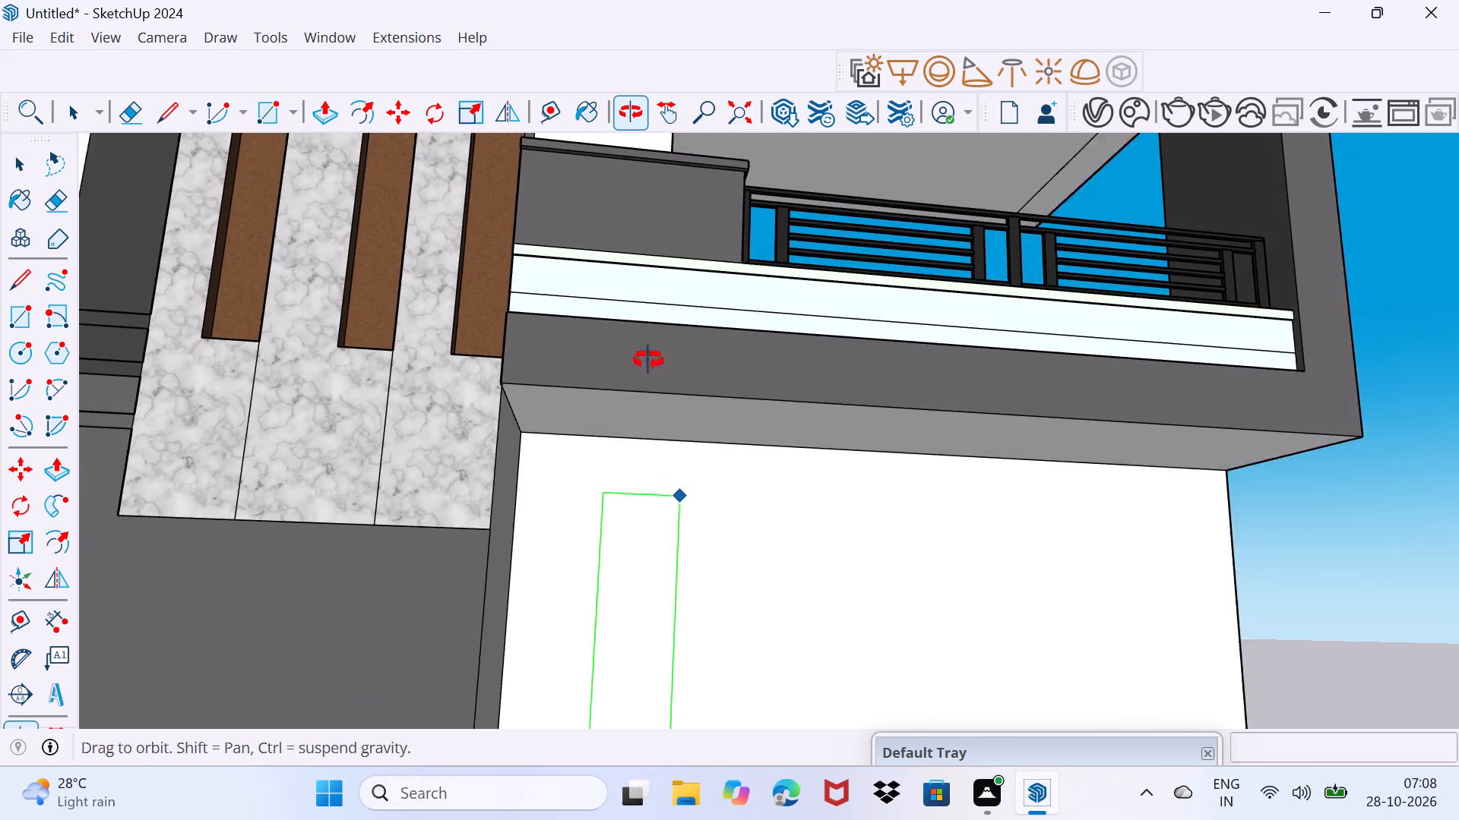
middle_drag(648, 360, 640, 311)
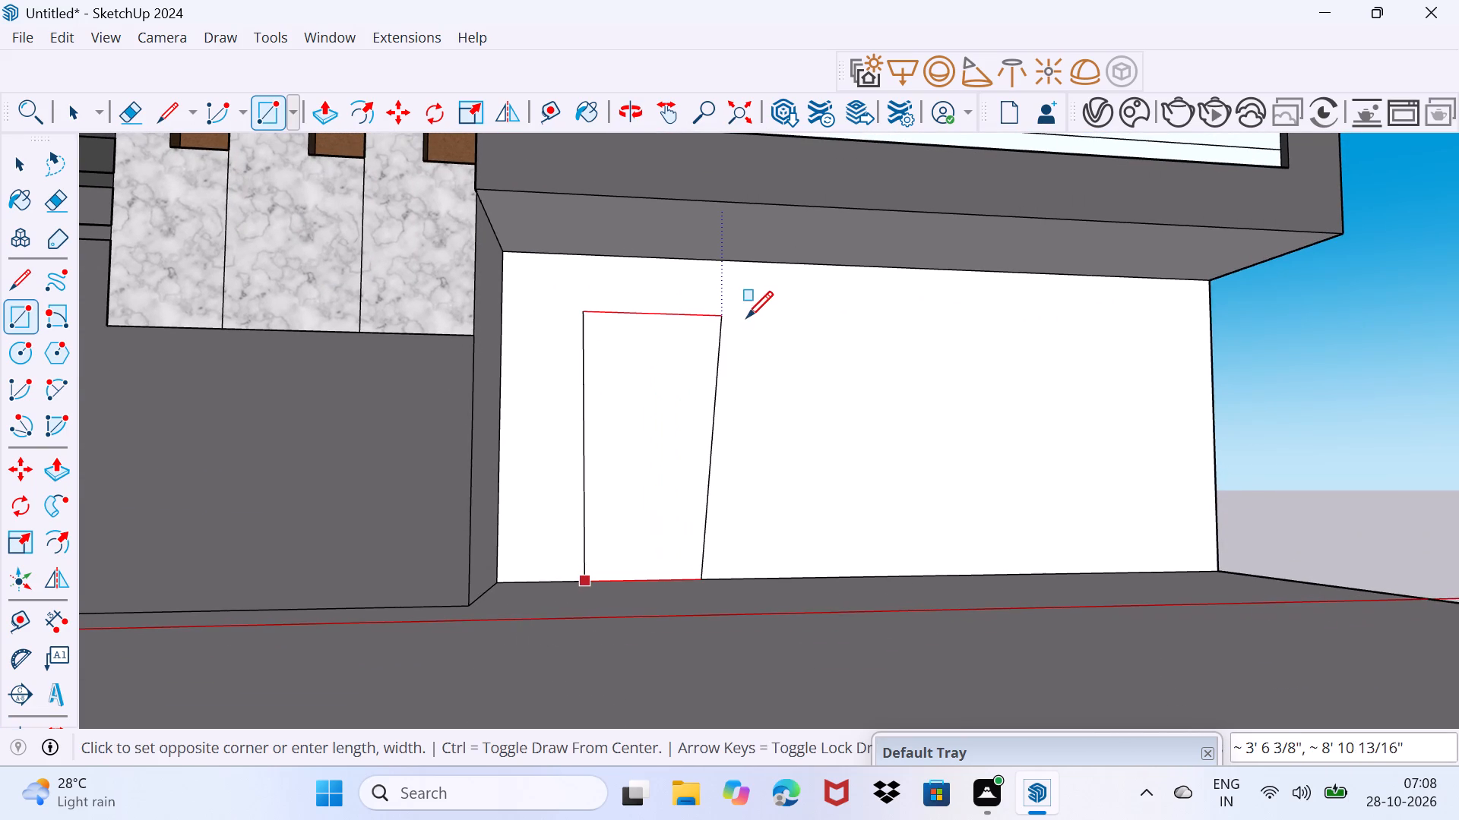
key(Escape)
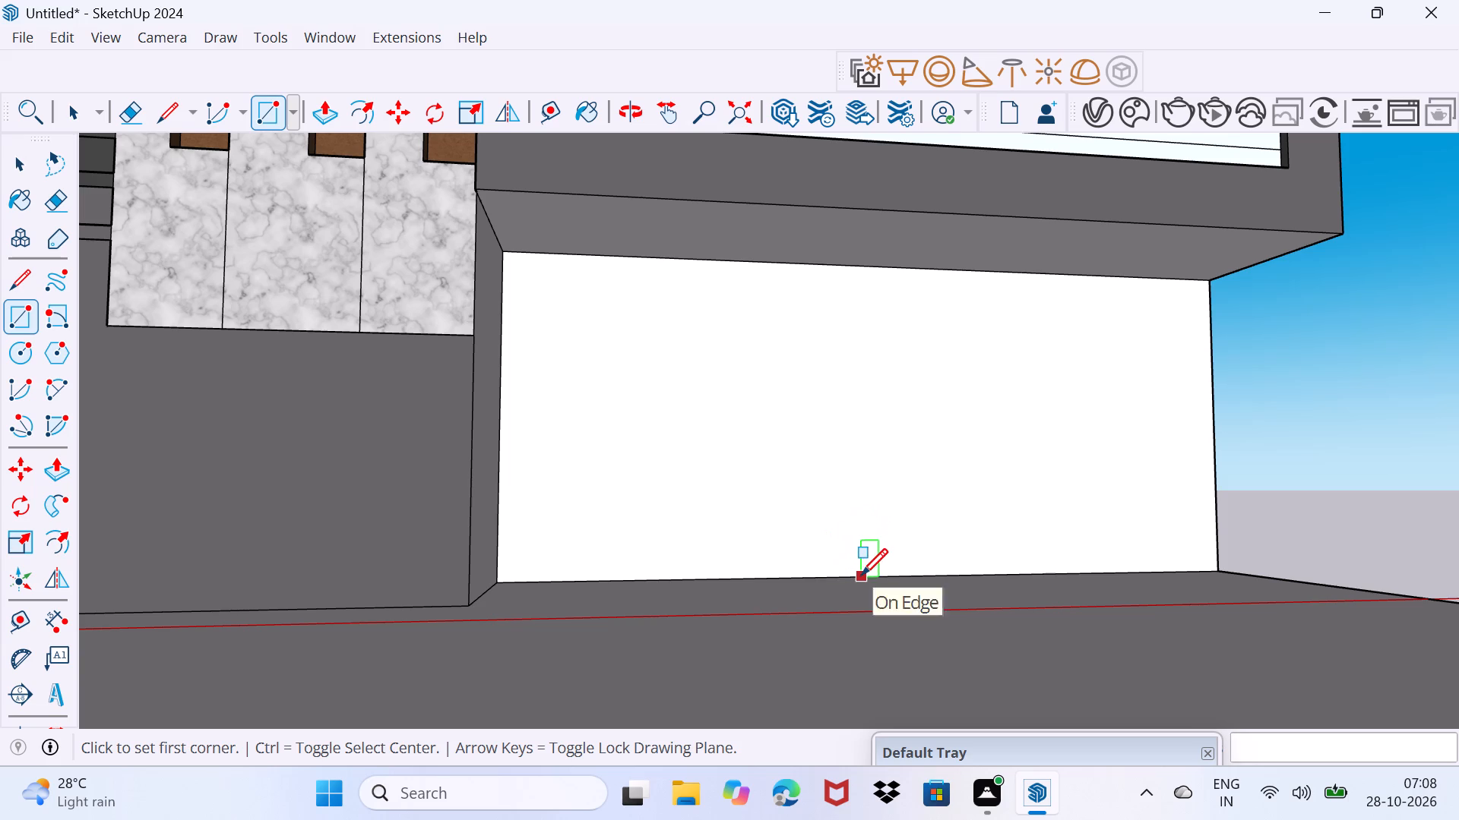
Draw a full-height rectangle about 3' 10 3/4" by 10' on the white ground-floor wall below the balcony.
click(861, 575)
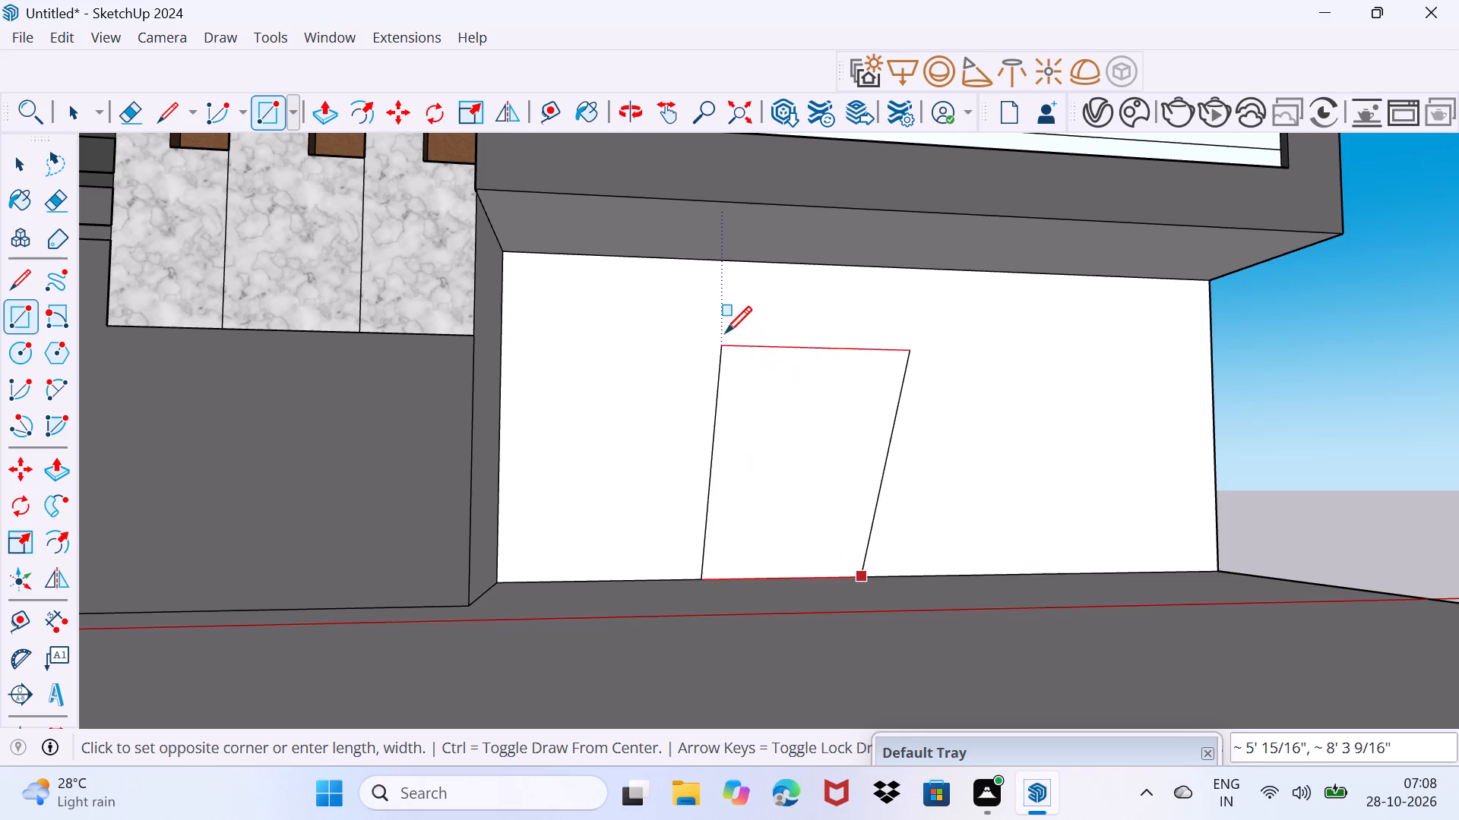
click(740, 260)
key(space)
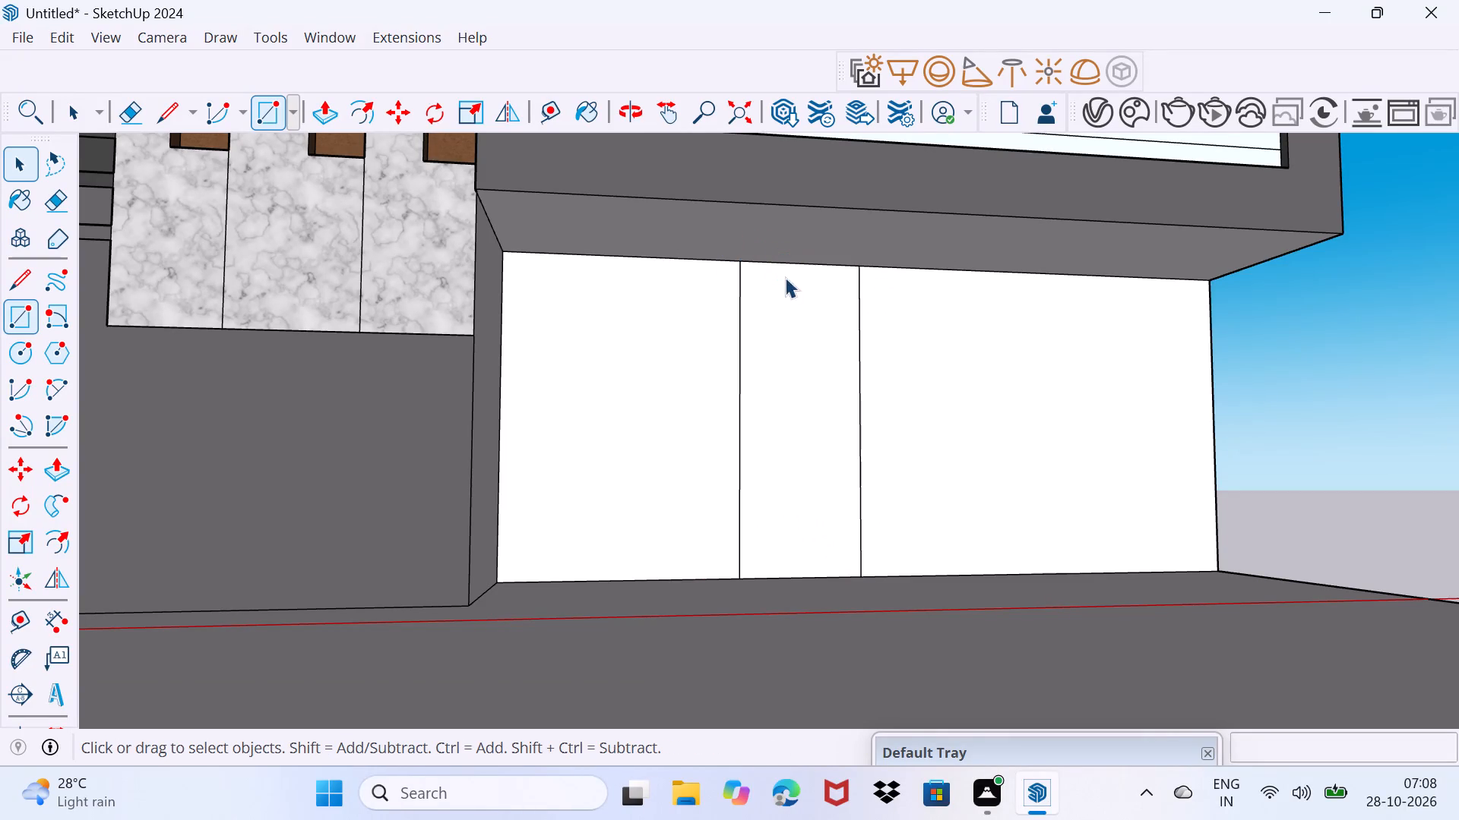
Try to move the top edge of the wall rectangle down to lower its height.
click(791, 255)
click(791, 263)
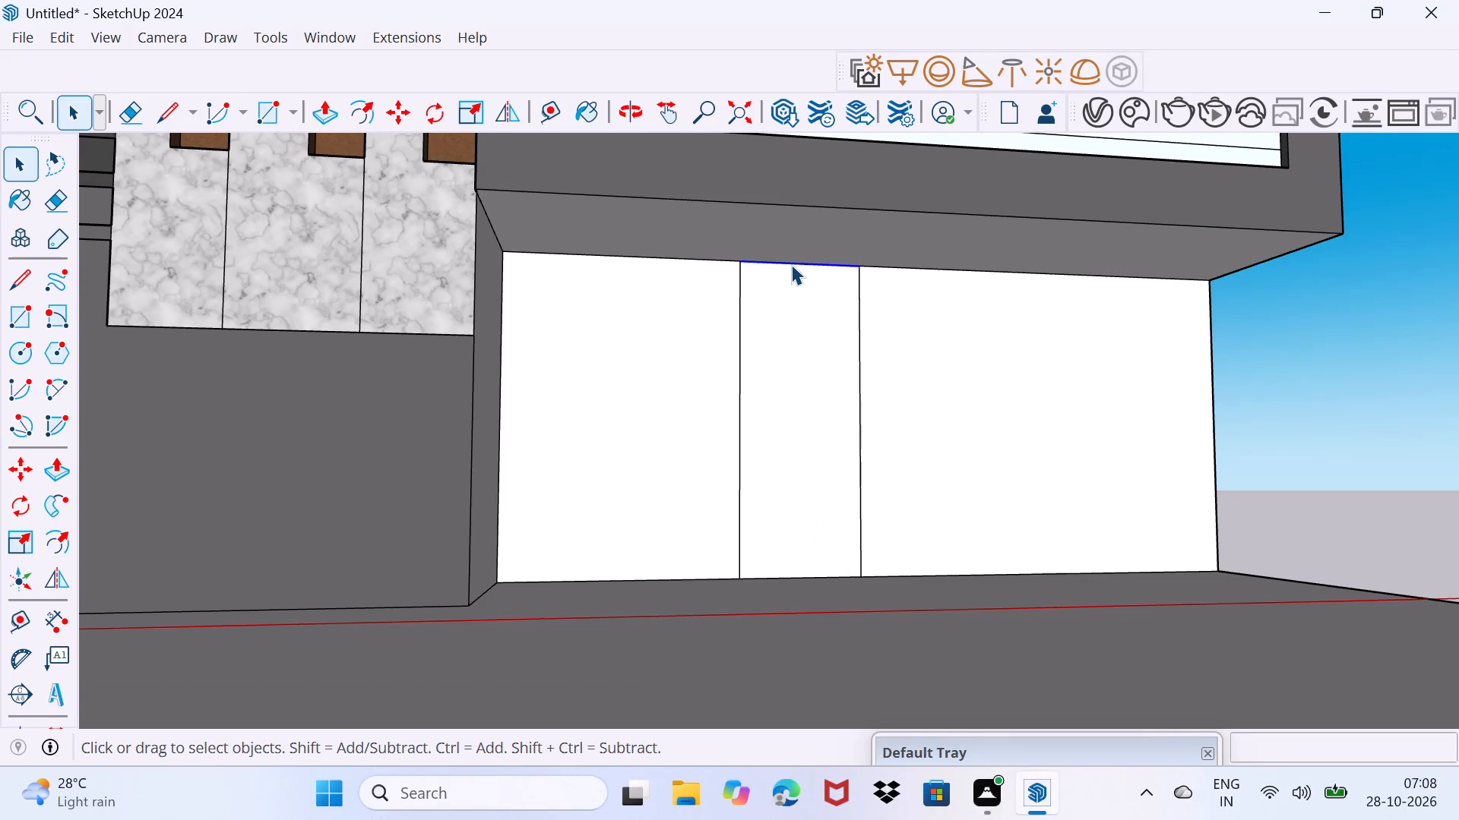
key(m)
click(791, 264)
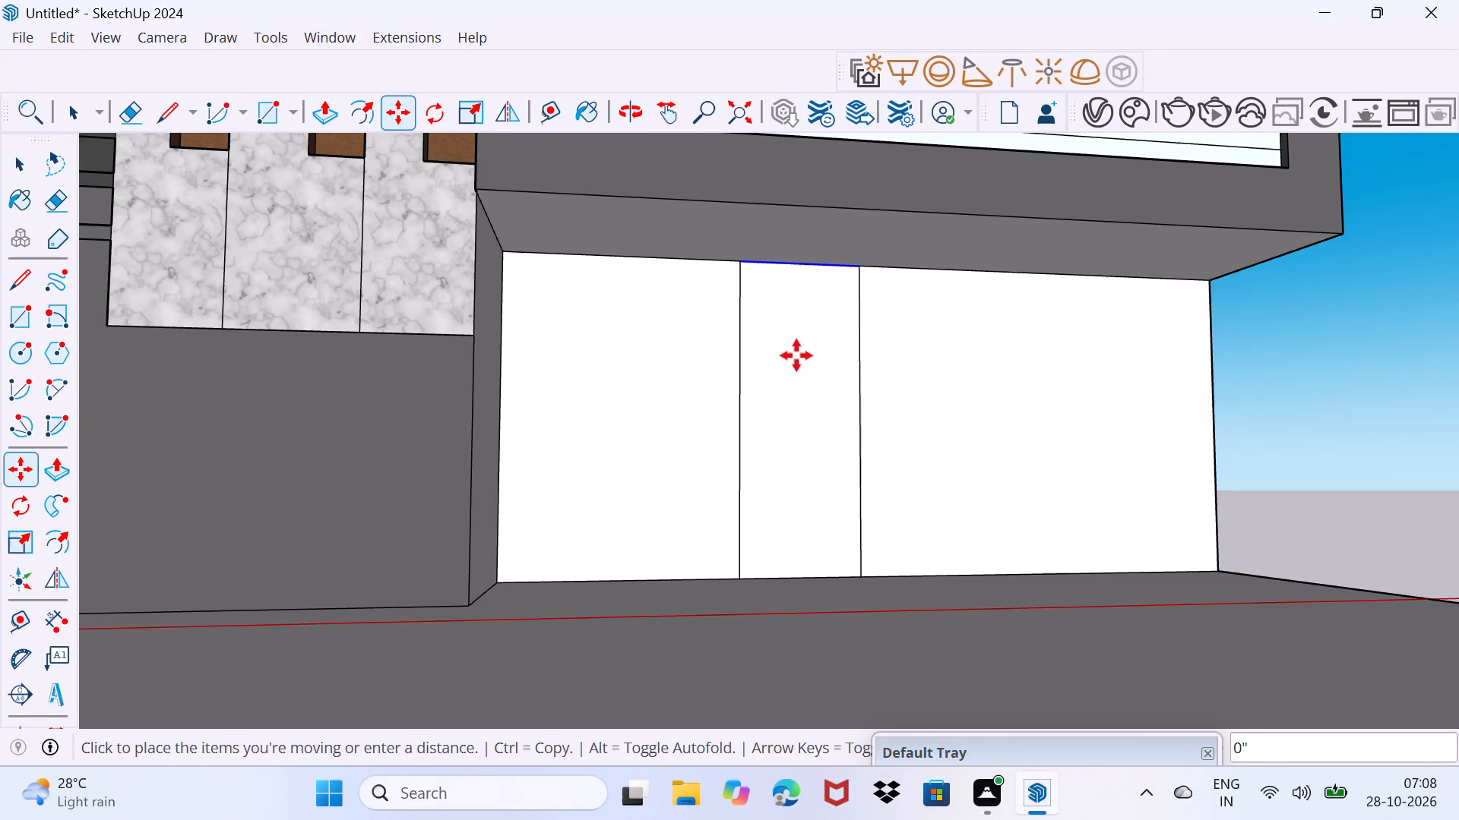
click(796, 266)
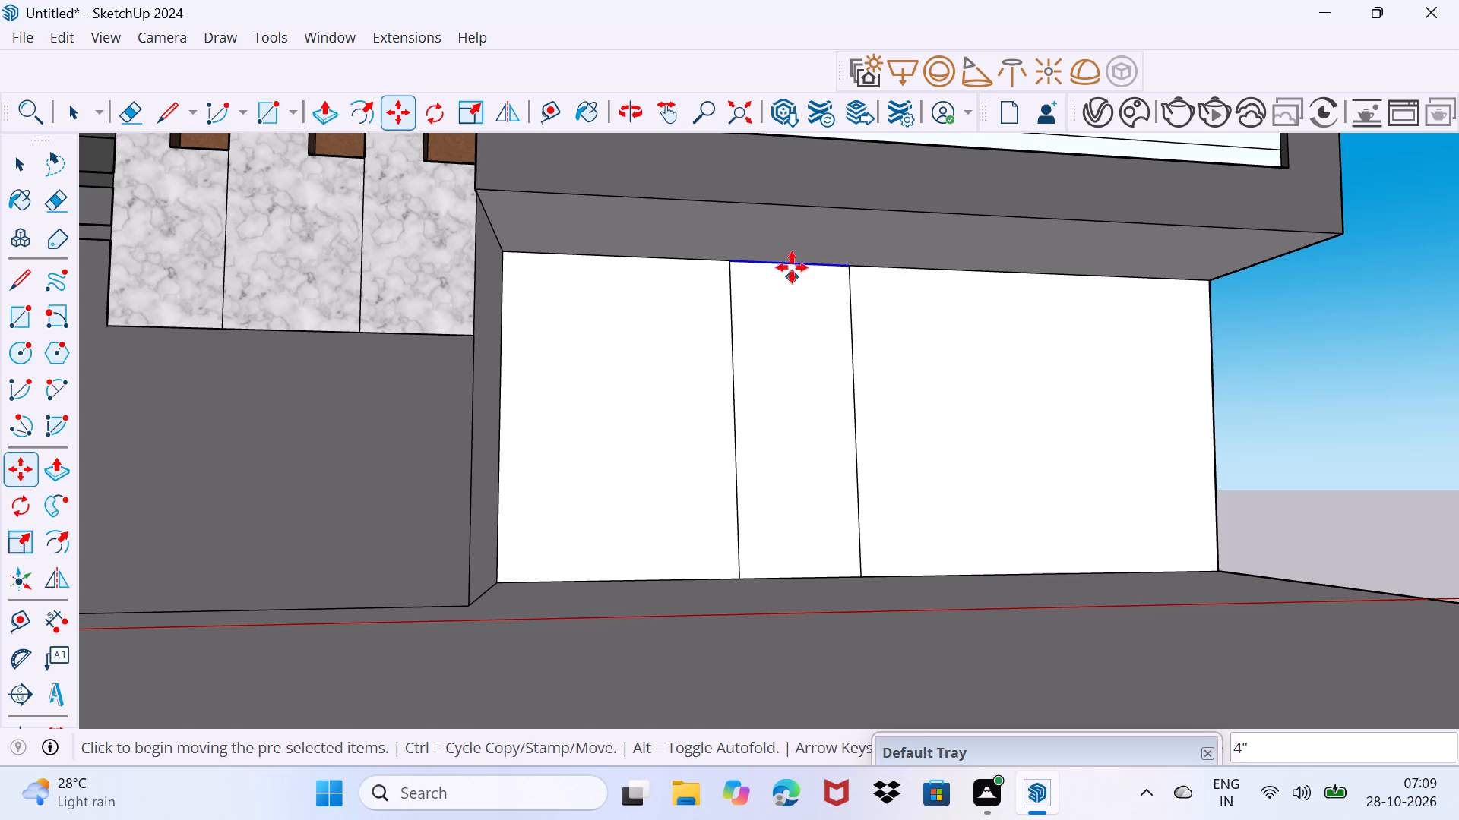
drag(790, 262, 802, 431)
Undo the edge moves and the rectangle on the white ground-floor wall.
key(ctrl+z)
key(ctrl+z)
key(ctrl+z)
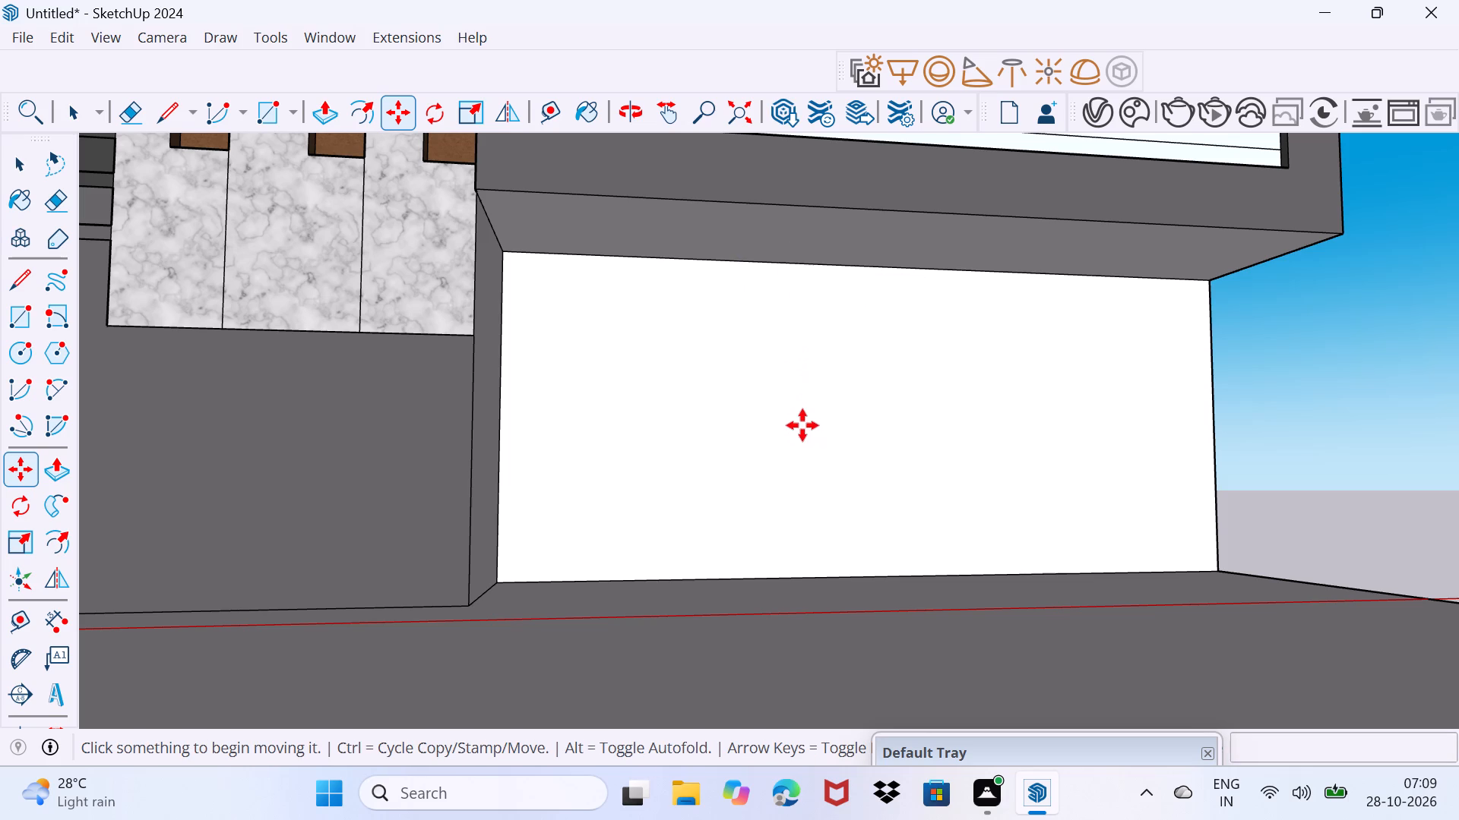
Draw a door-sized rectangle about 4' 5" wide by 7' 7" high, standing on the floor line of the white ground-floor wall.
scroll(777, 408, down, 5)
key(space)
drag(708, 487, 737, 438)
middle_drag(718, 424, 734, 492)
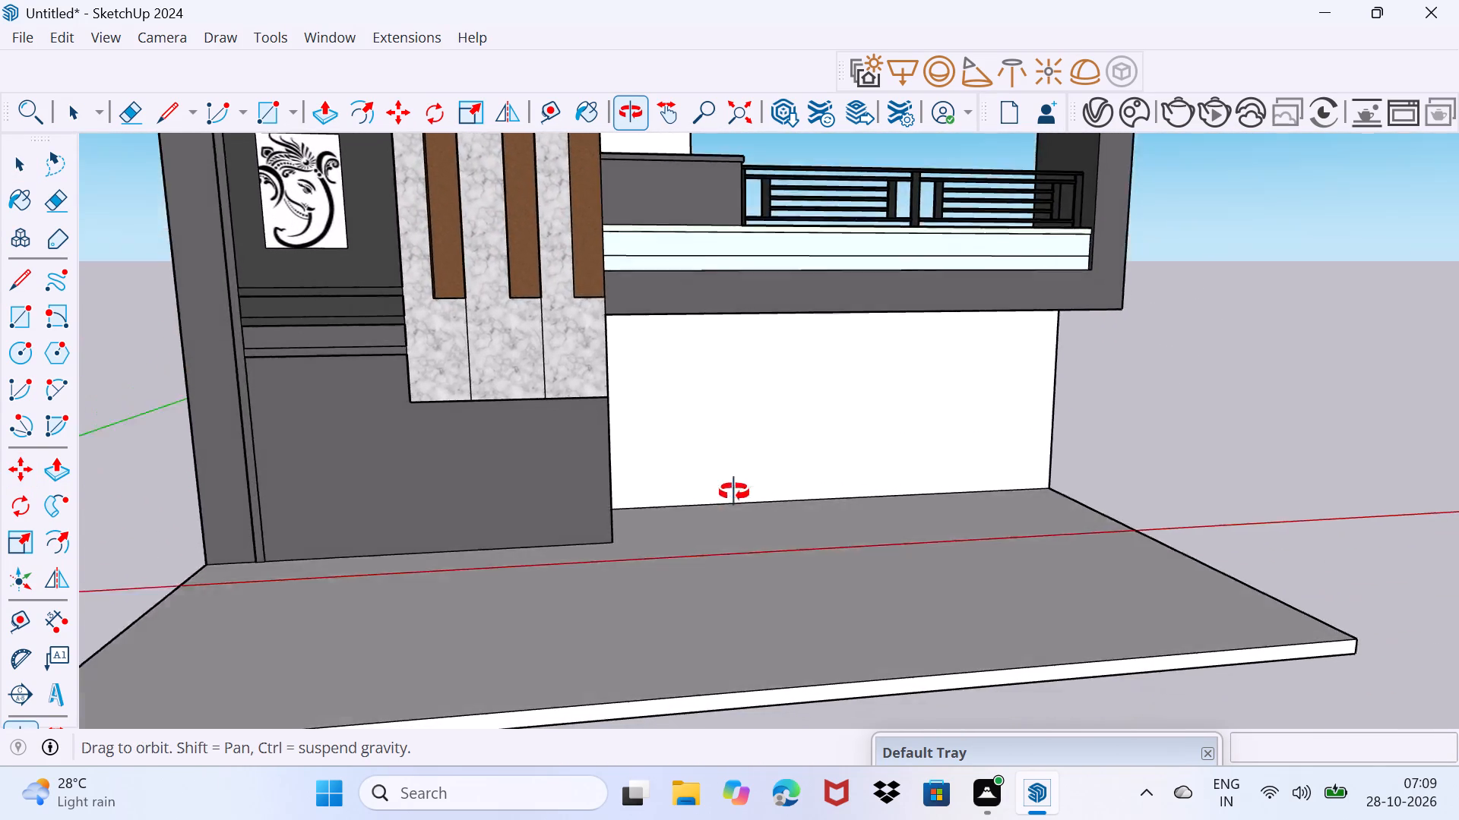
middle_drag(734, 492, 733, 483)
scroll(765, 475, up, 2)
key(r)
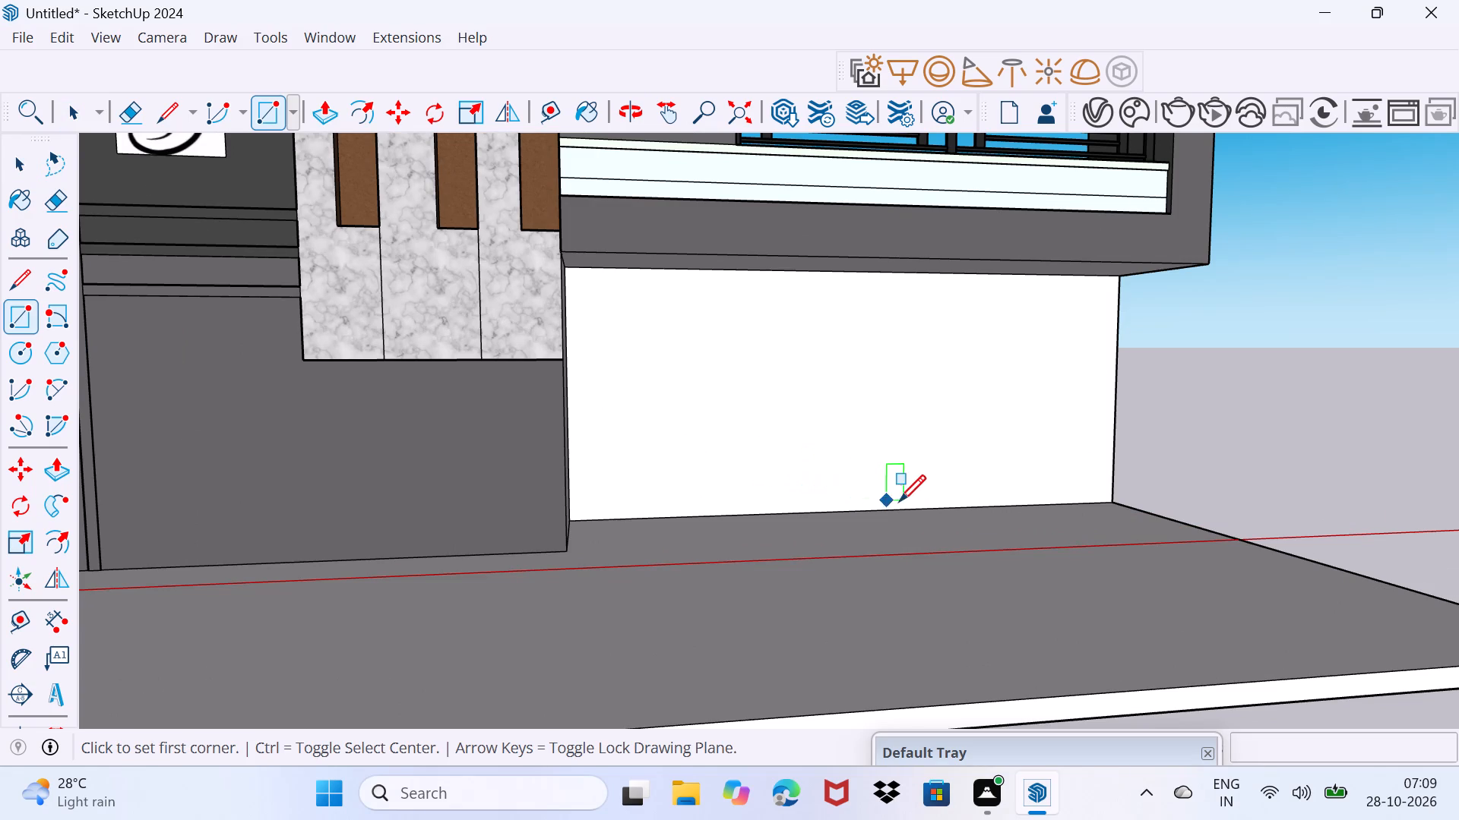
click(866, 510)
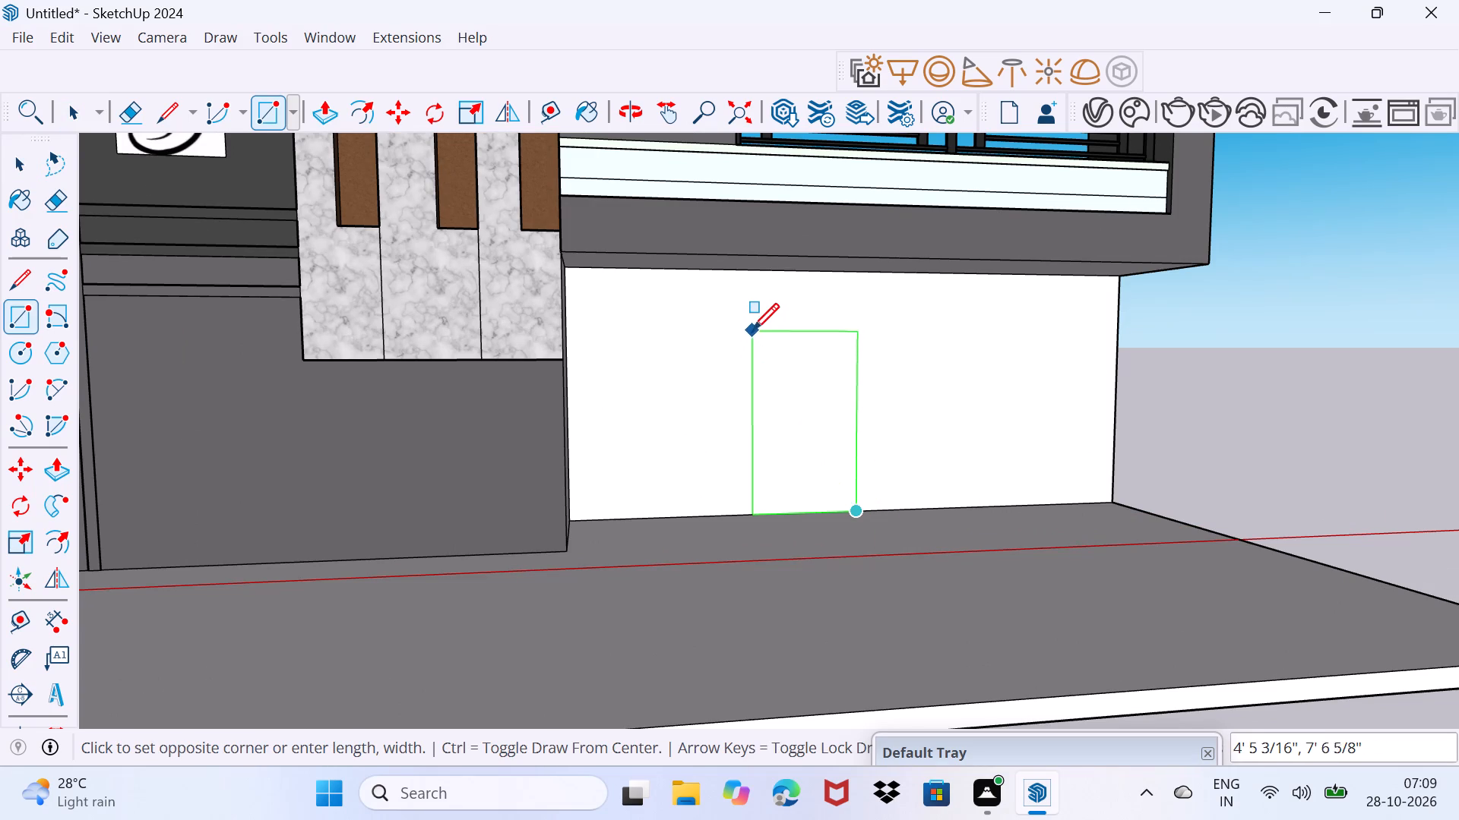
click(752, 323)
key(space)
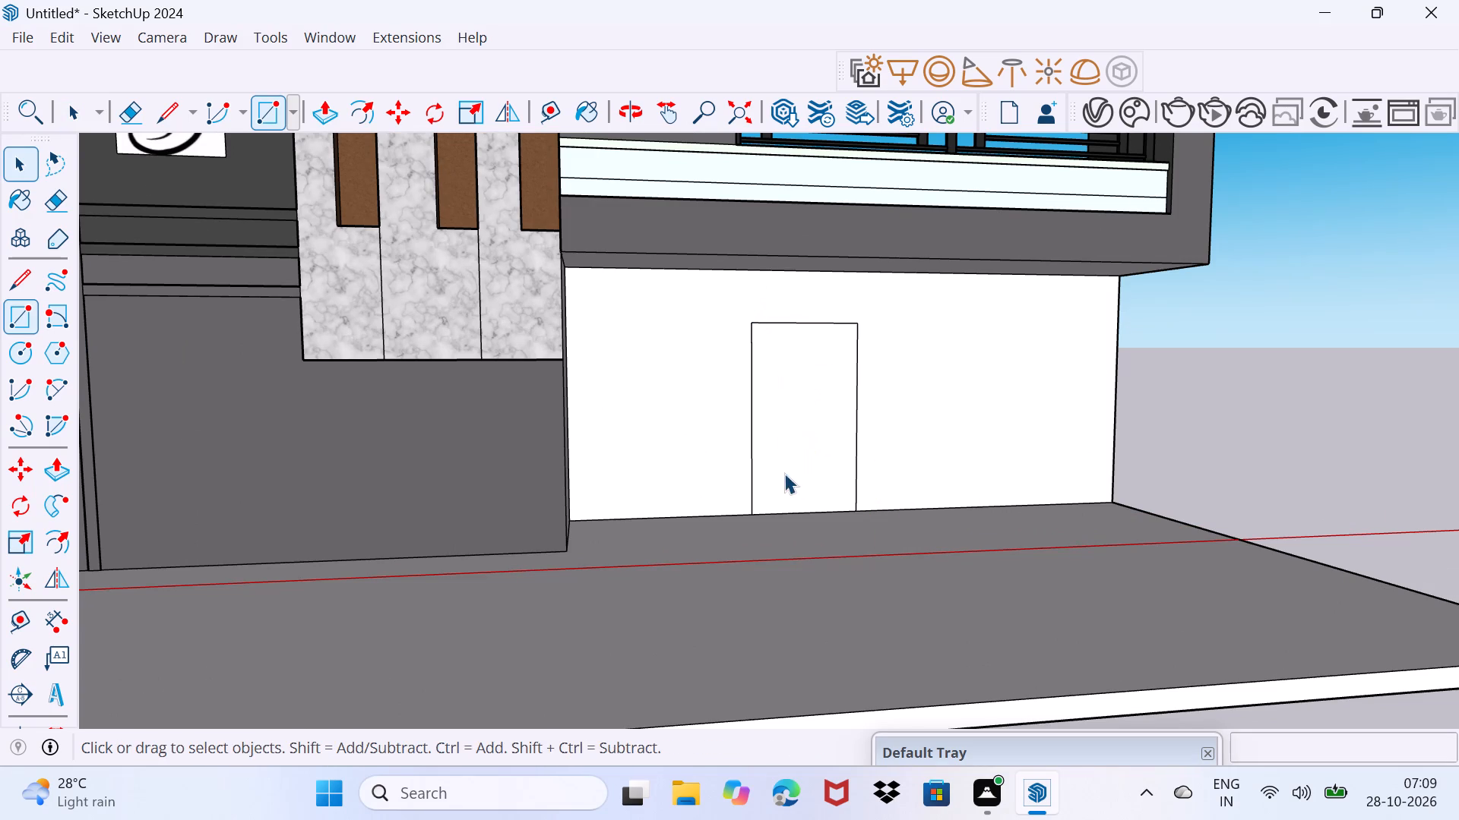
Erase the two short horizontal edges crossing the brown side face of the facade strip next to the balcony.
middle_drag(824, 457, 1052, 504)
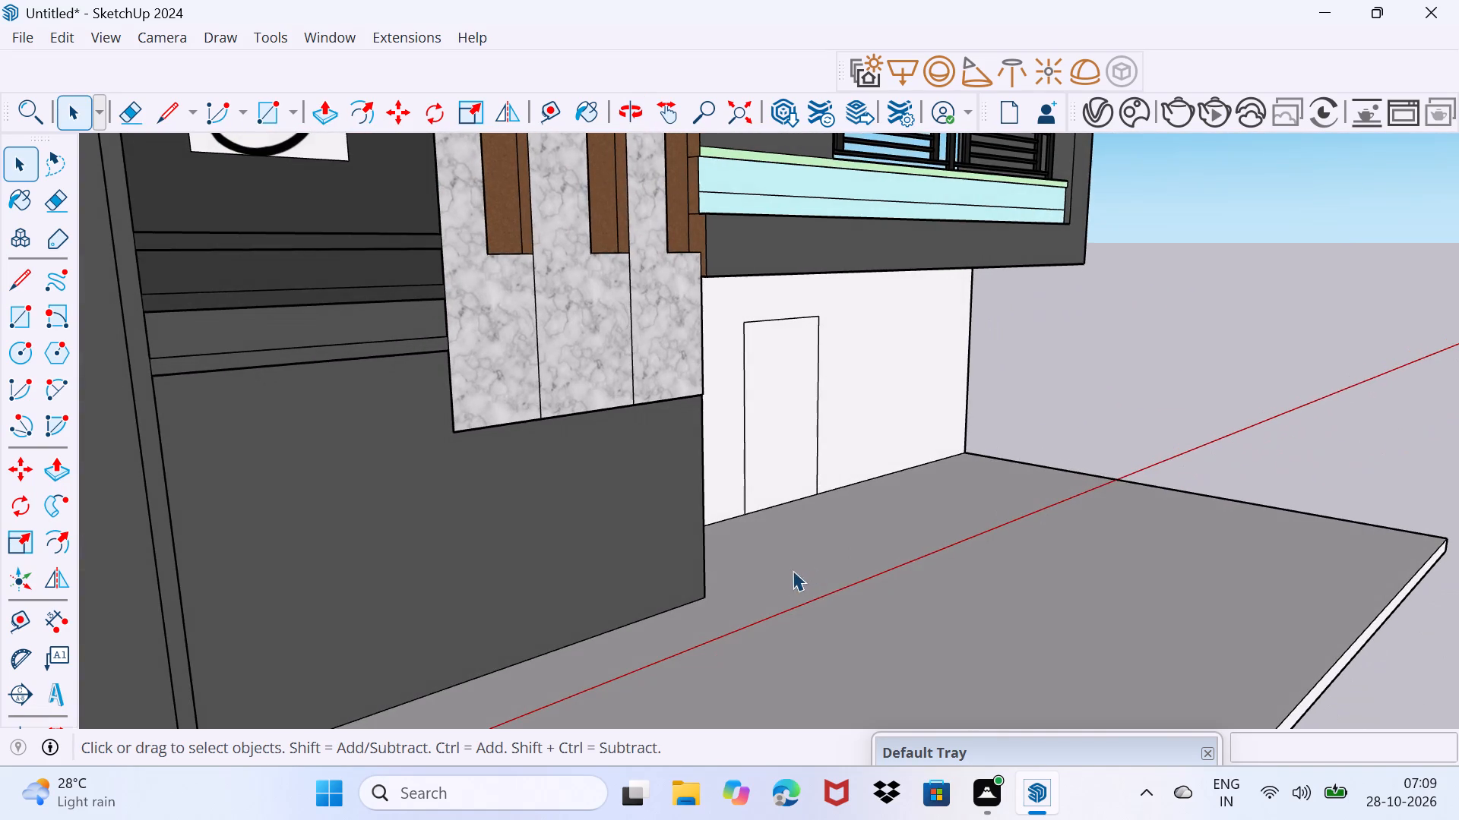
scroll(786, 570, down, 7)
middle_drag(761, 571, 514, 575)
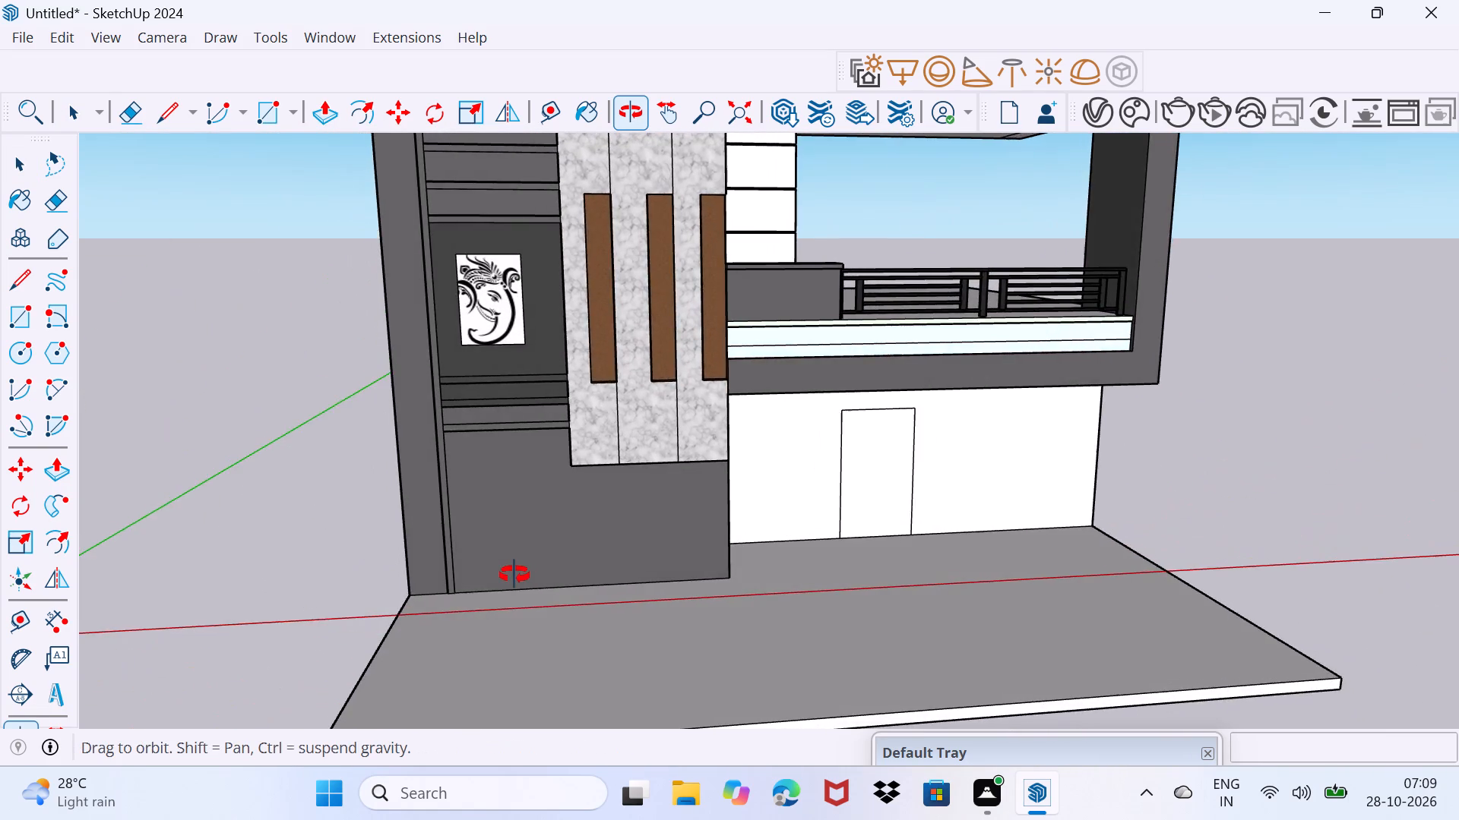
middle_drag(514, 575, 799, 574)
scroll(717, 387, up, 3)
middle_drag(723, 320, 894, 425)
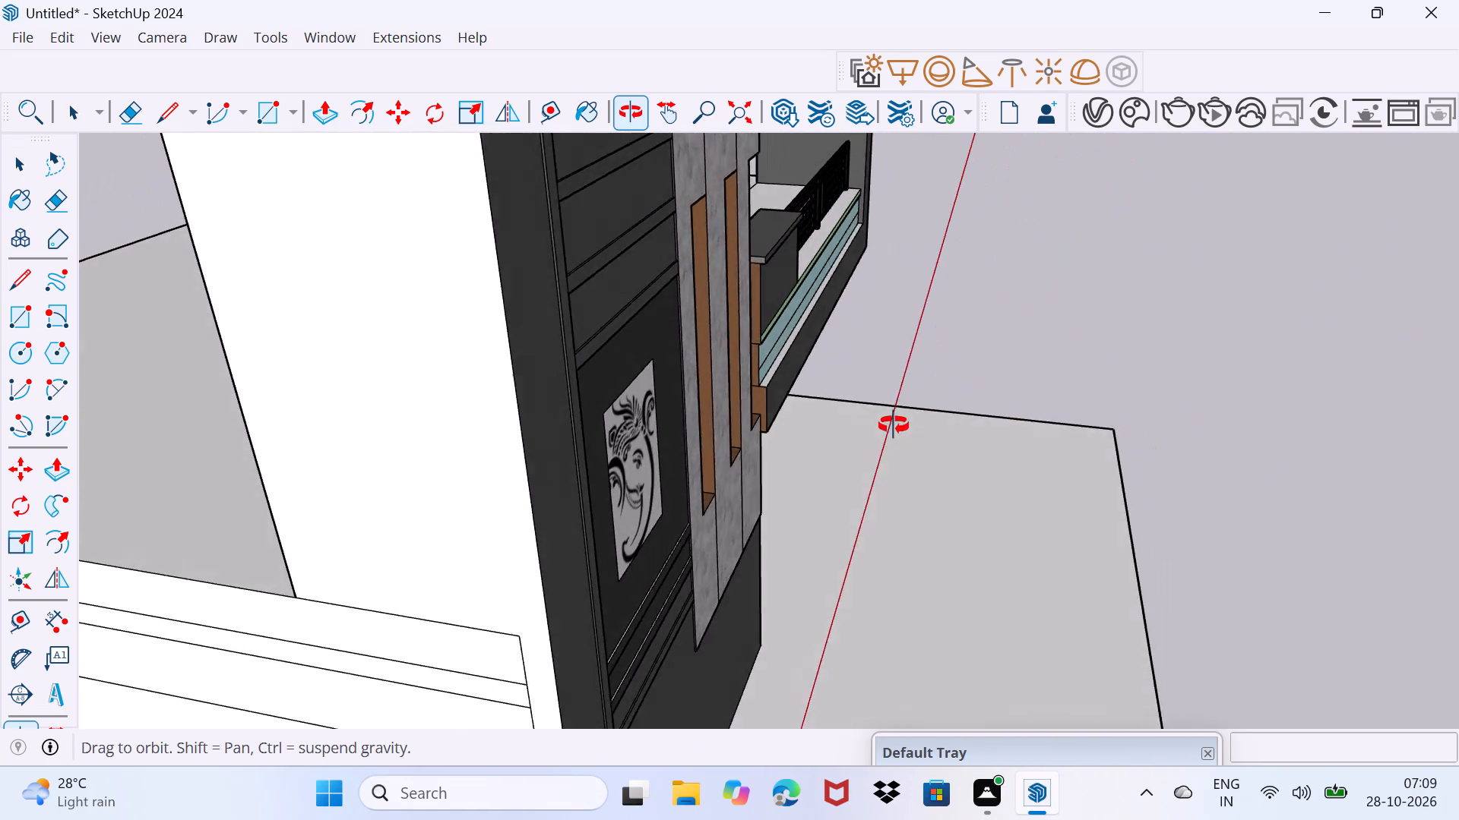
middle_drag(894, 425, 818, 408)
scroll(741, 352, up, 10)
middle_drag(741, 352, 708, 336)
scroll(741, 352, up, 3)
key(e)
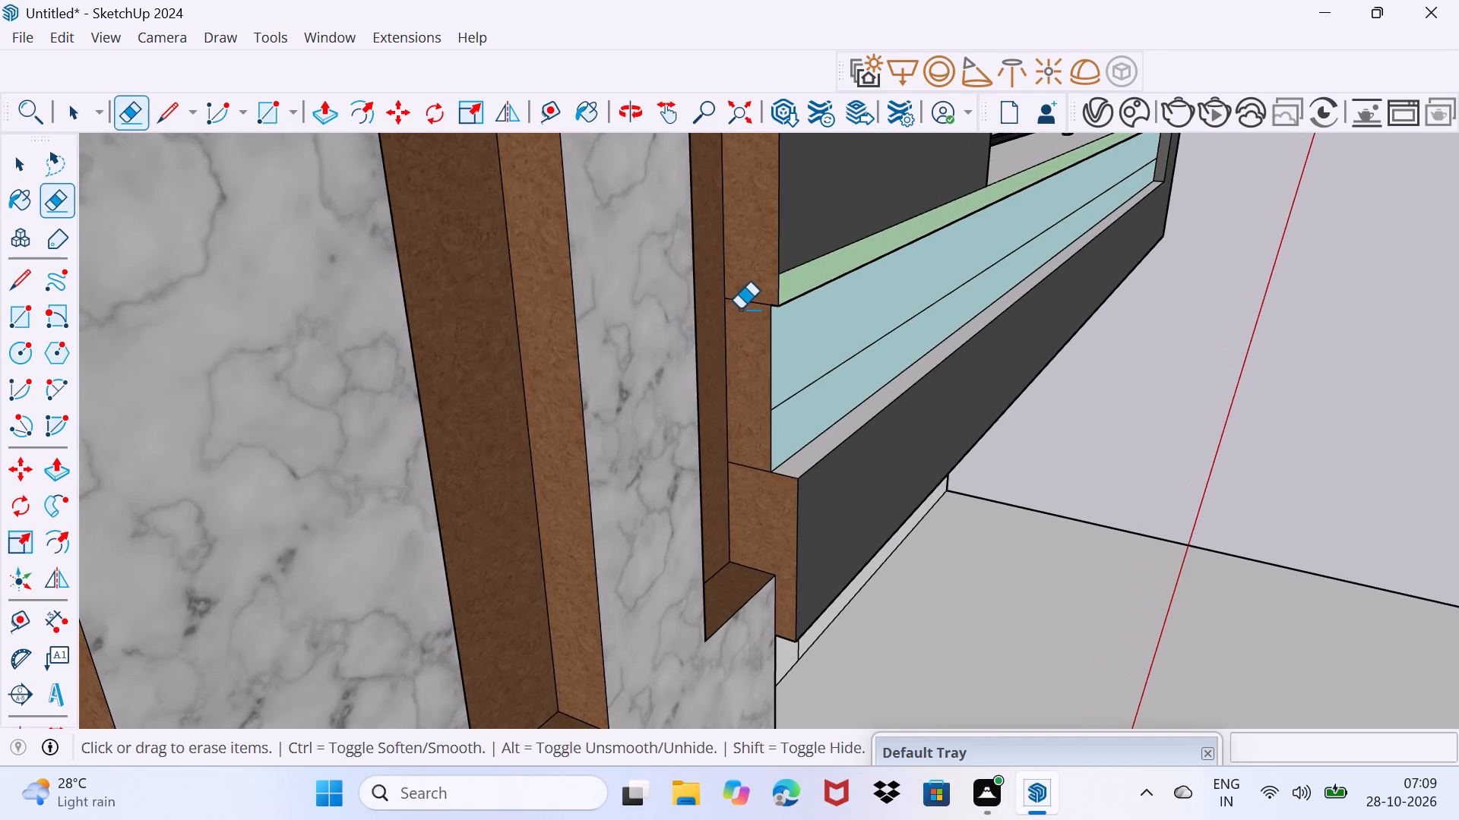
click(745, 301)
drag(746, 469, 759, 444)
Examine the cleaned strip edge beside the balcony and the whole front facade from several angles.
scroll(739, 392, up, 1)
middle_drag(739, 398, 568, 458)
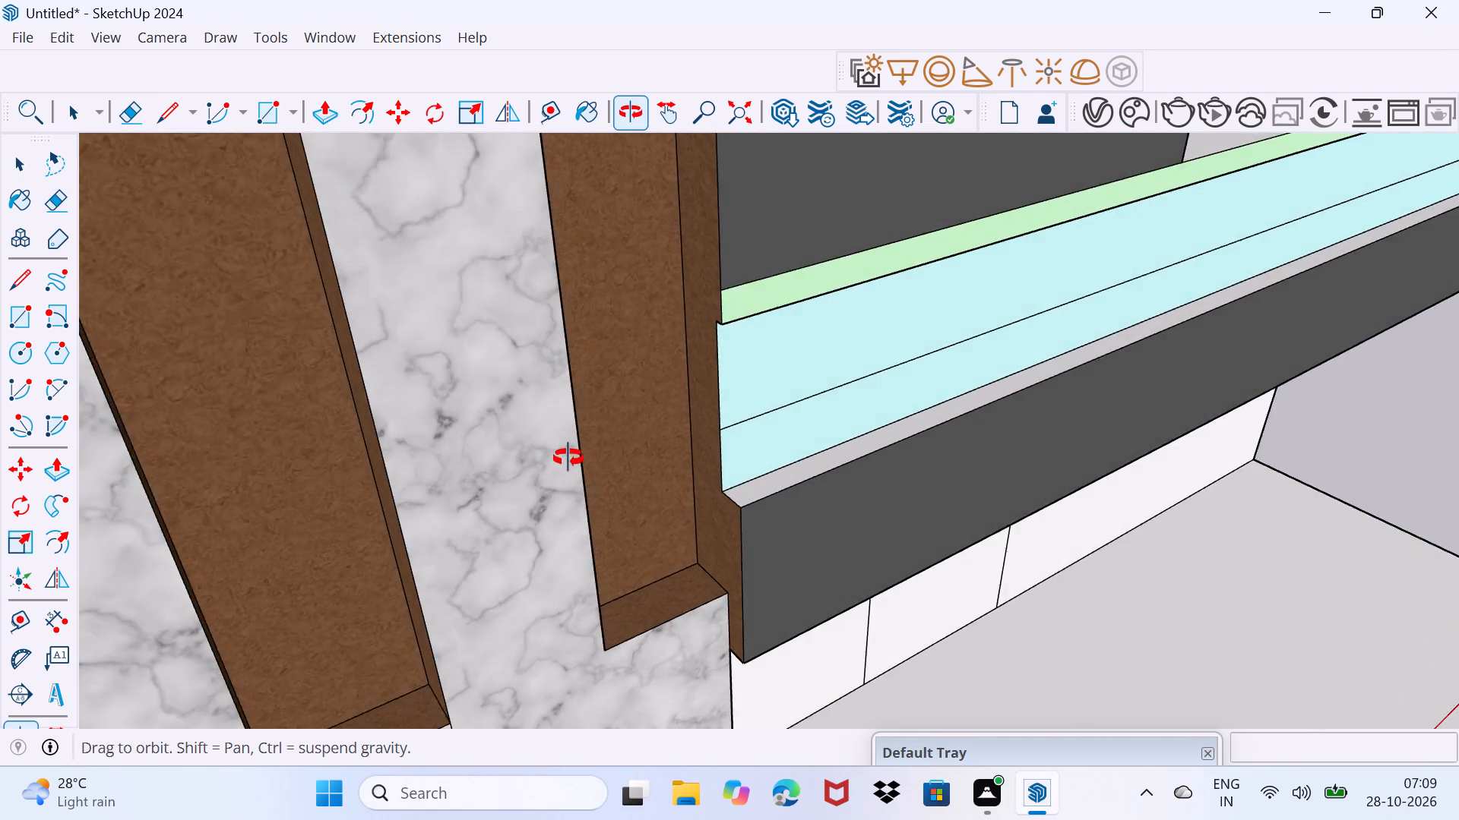
middle_drag(568, 458, 672, 389)
scroll(592, 415, down, 1)
scroll(672, 391, down, 8)
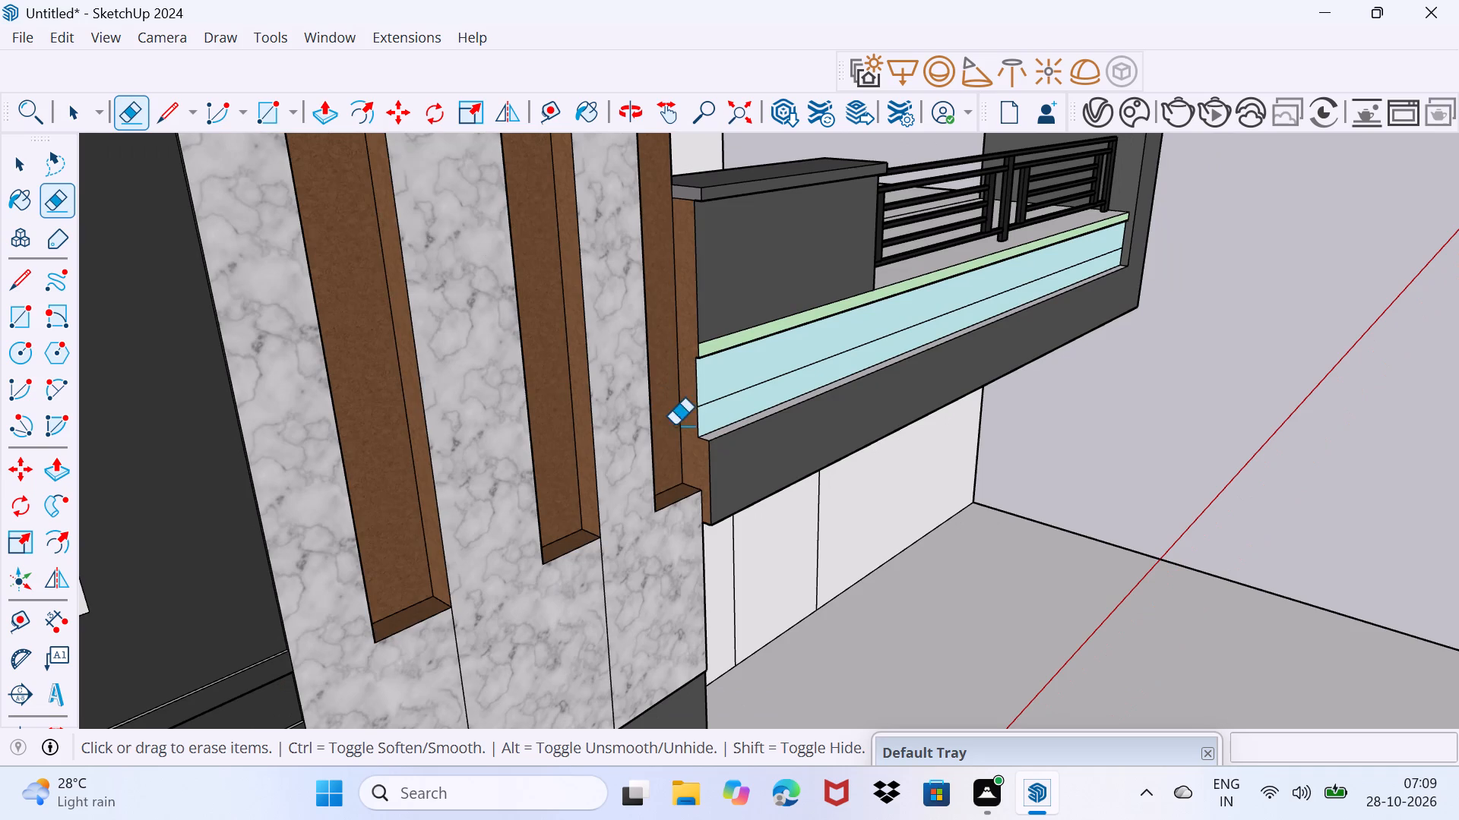
middle_drag(682, 430, 408, 454)
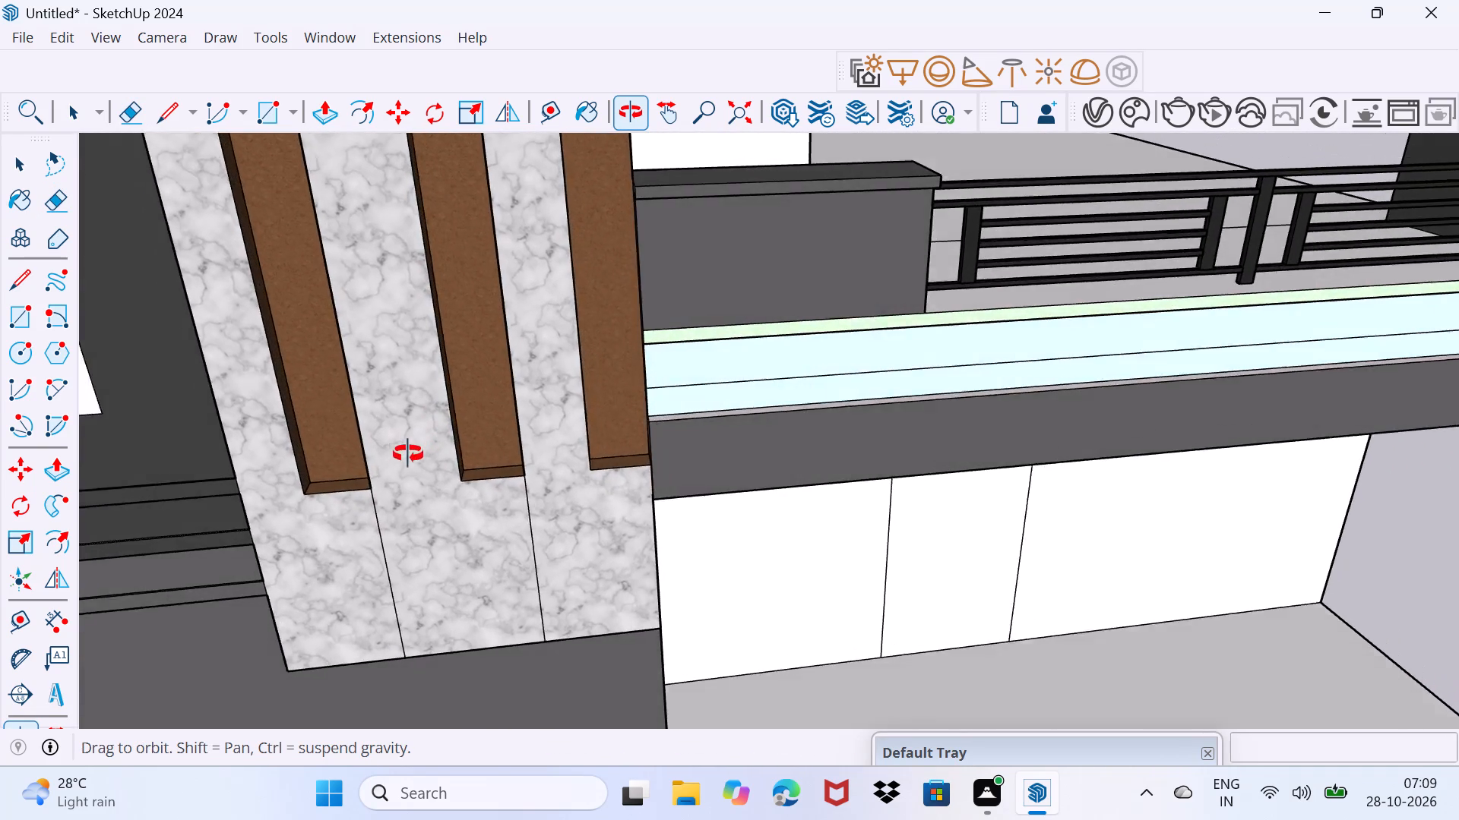
middle_drag(408, 454, 397, 393)
scroll(462, 440, down, 5)
key(space)
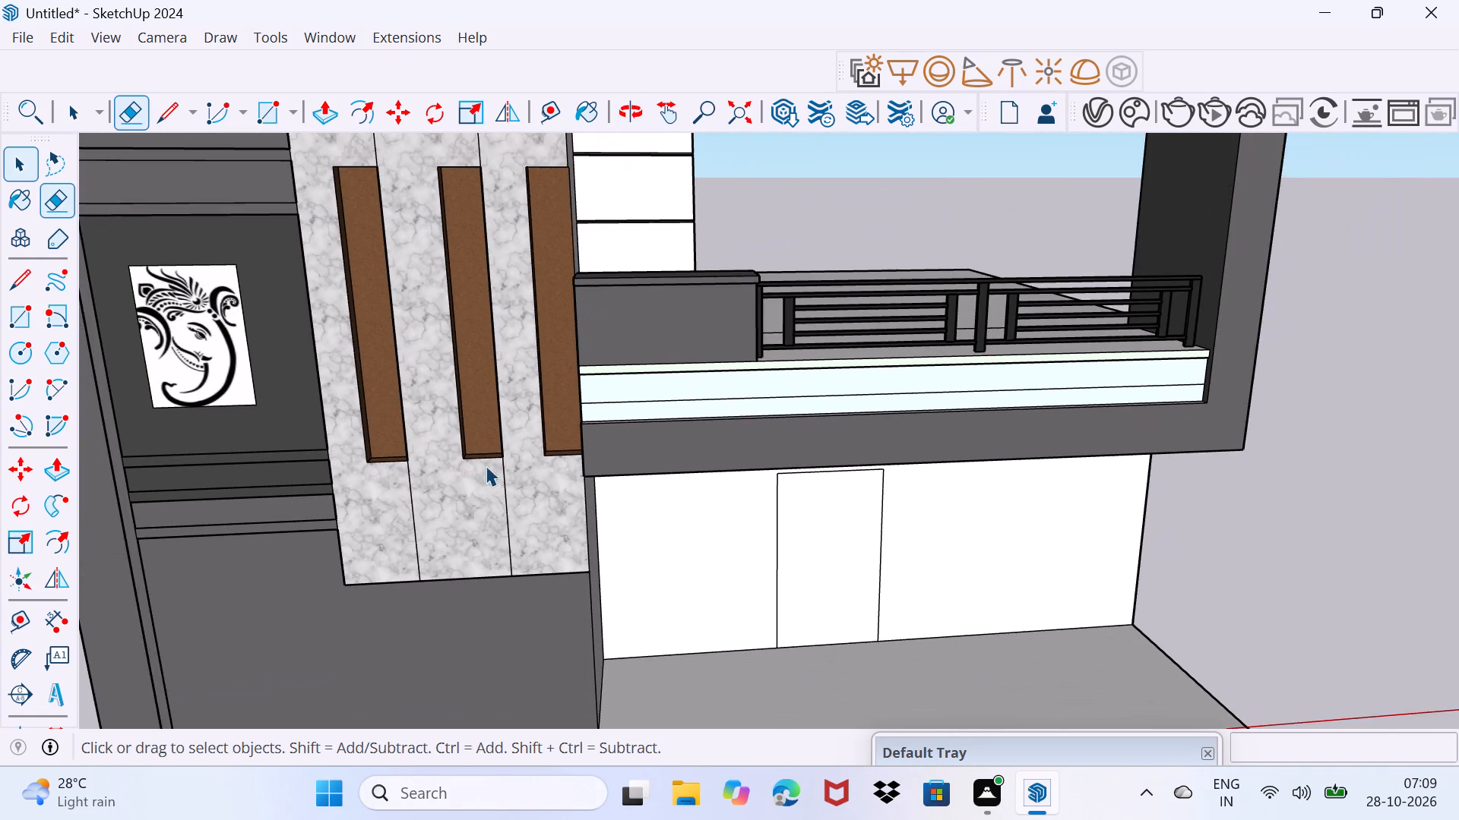
scroll(581, 501, down, 9)
middle_drag(562, 522, 707, 444)
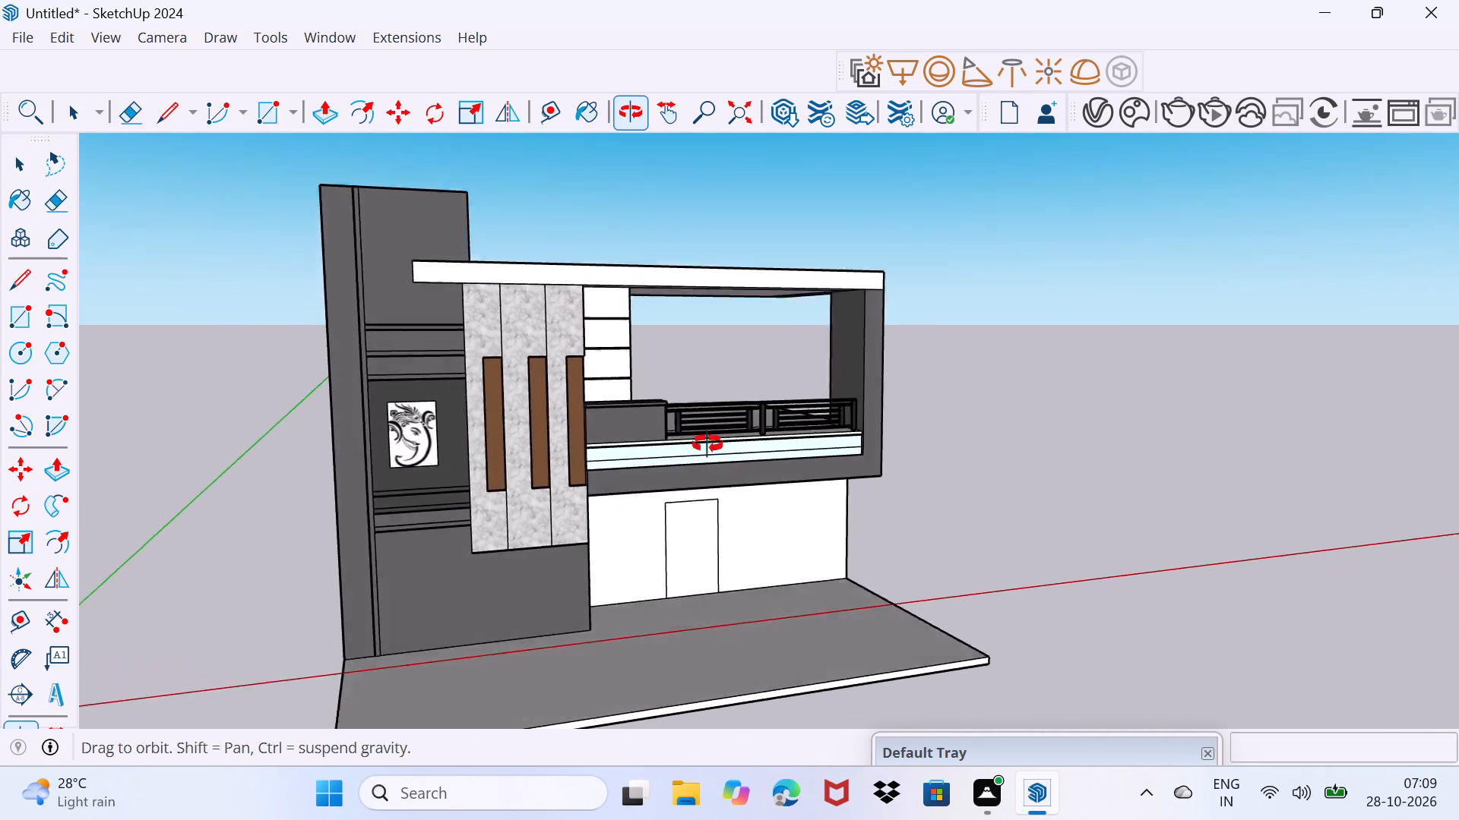
middle_drag(707, 444, 873, 424)
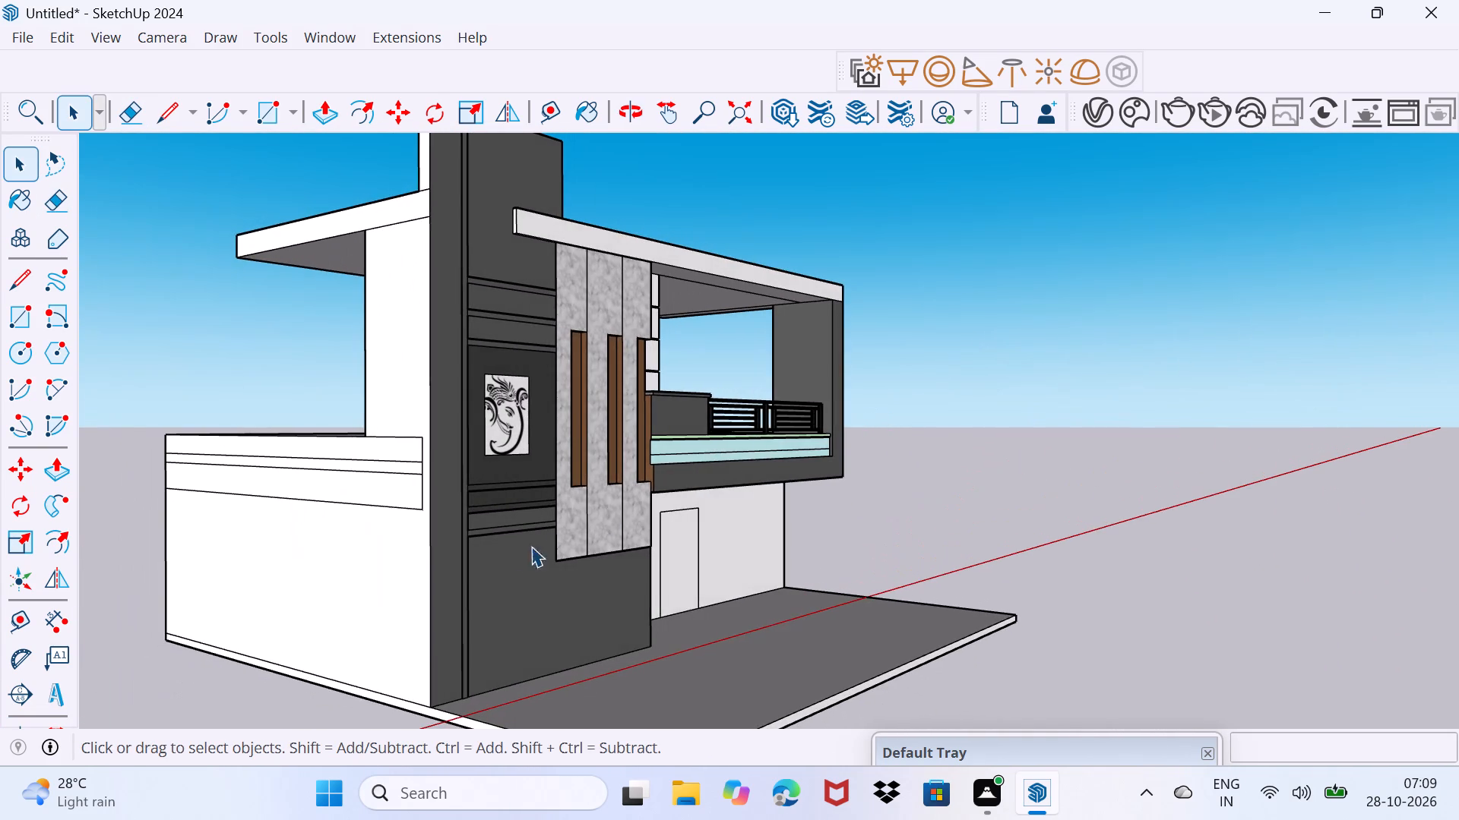
scroll(495, 561, up, 4)
scroll(448, 484, up, 2)
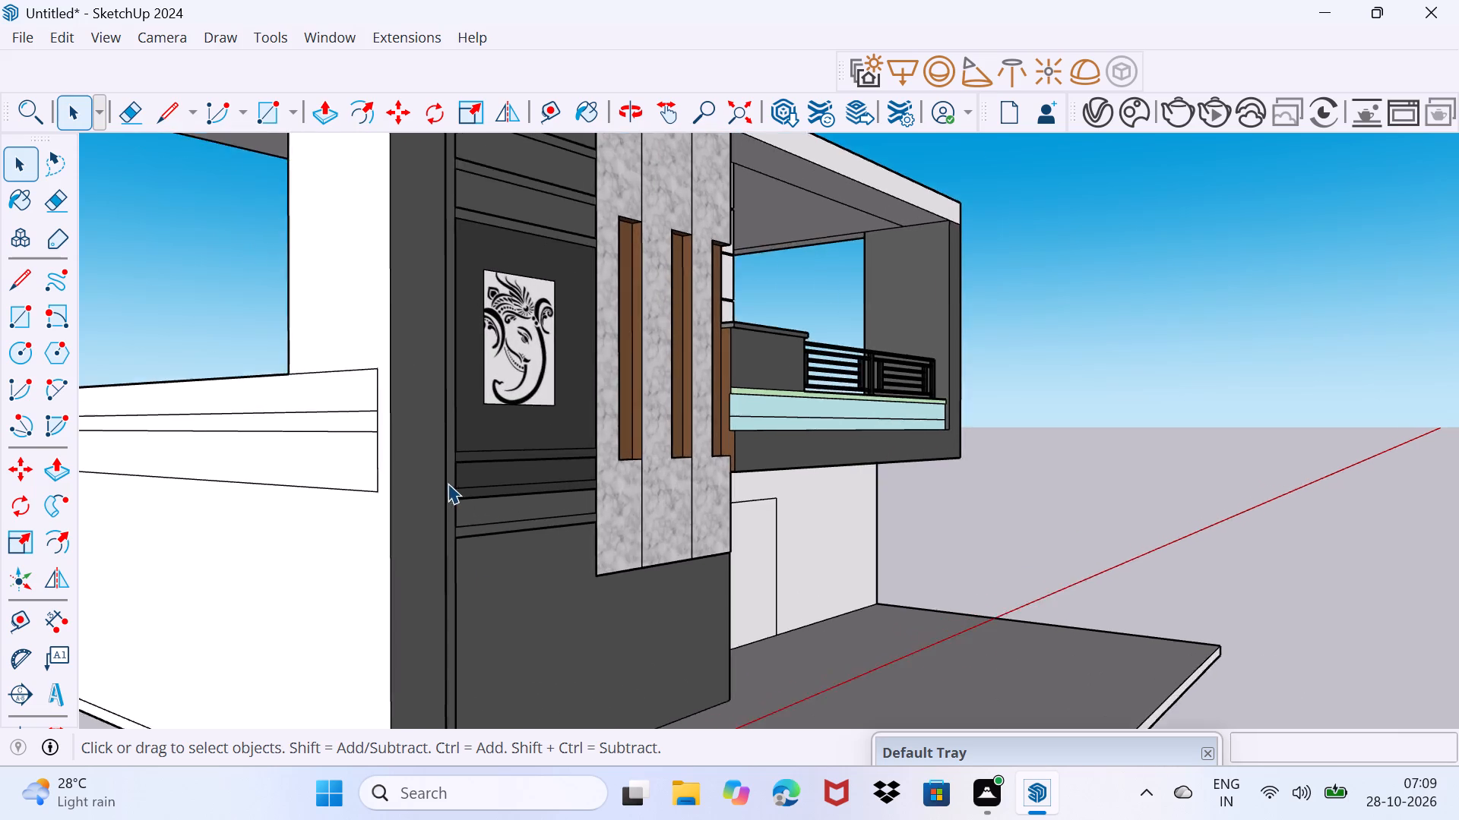
scroll(448, 483, up, 4)
middle_drag(723, 525, 363, 599)
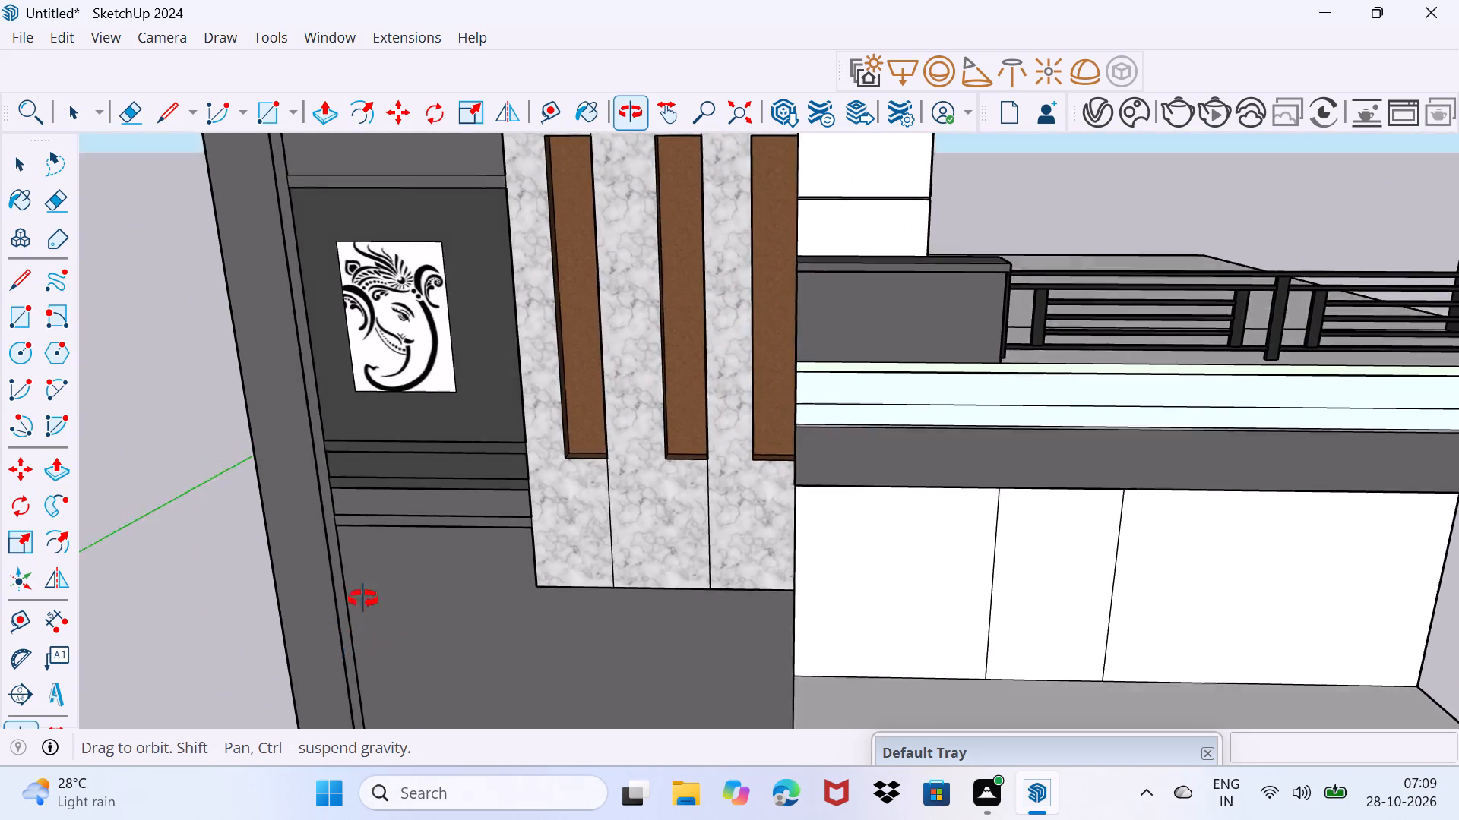
middle_drag(363, 599, 472, 510)
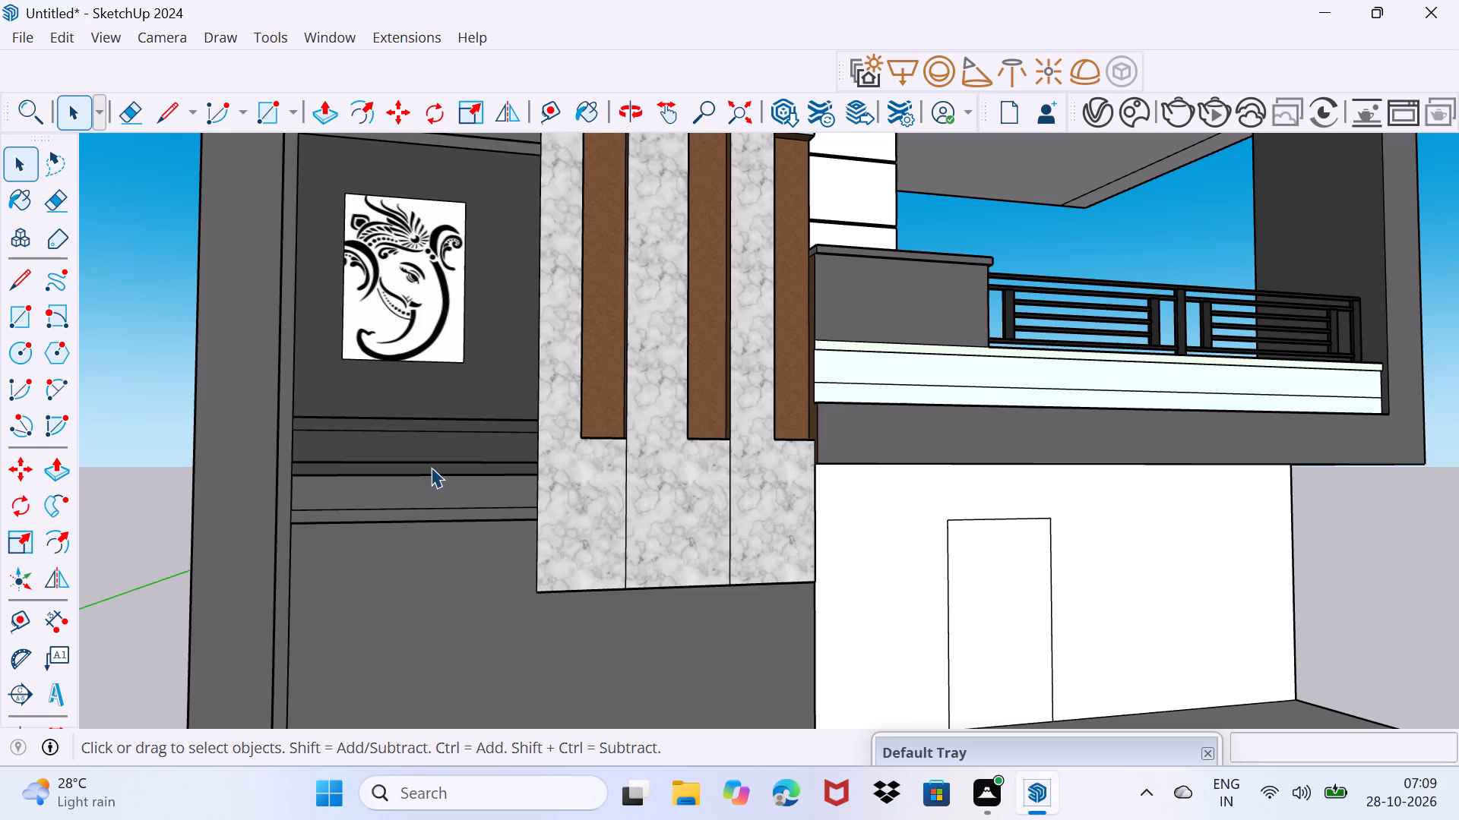
scroll(405, 463, down, 14)
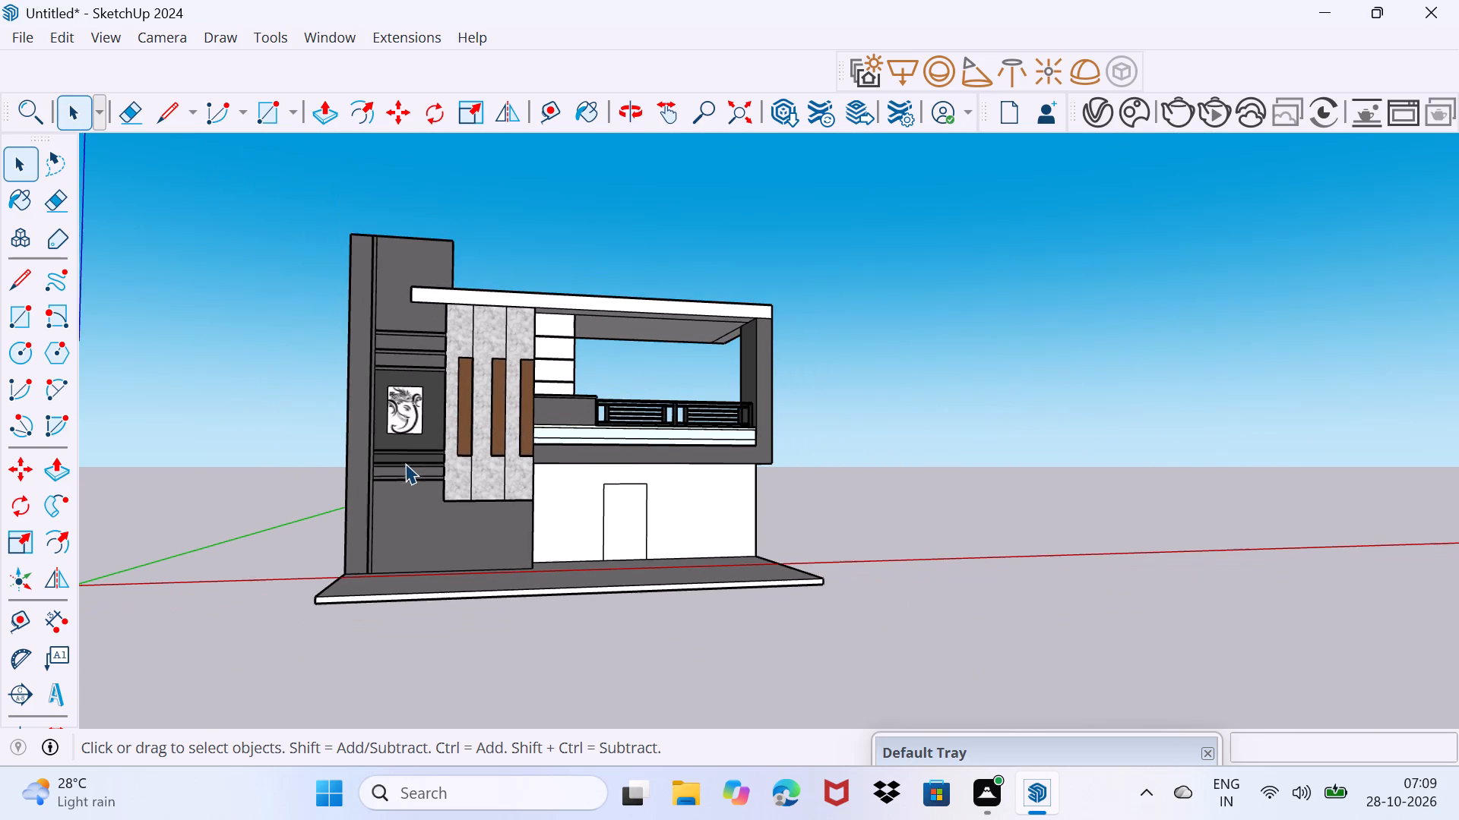
middle_drag(441, 511, 434, 377)
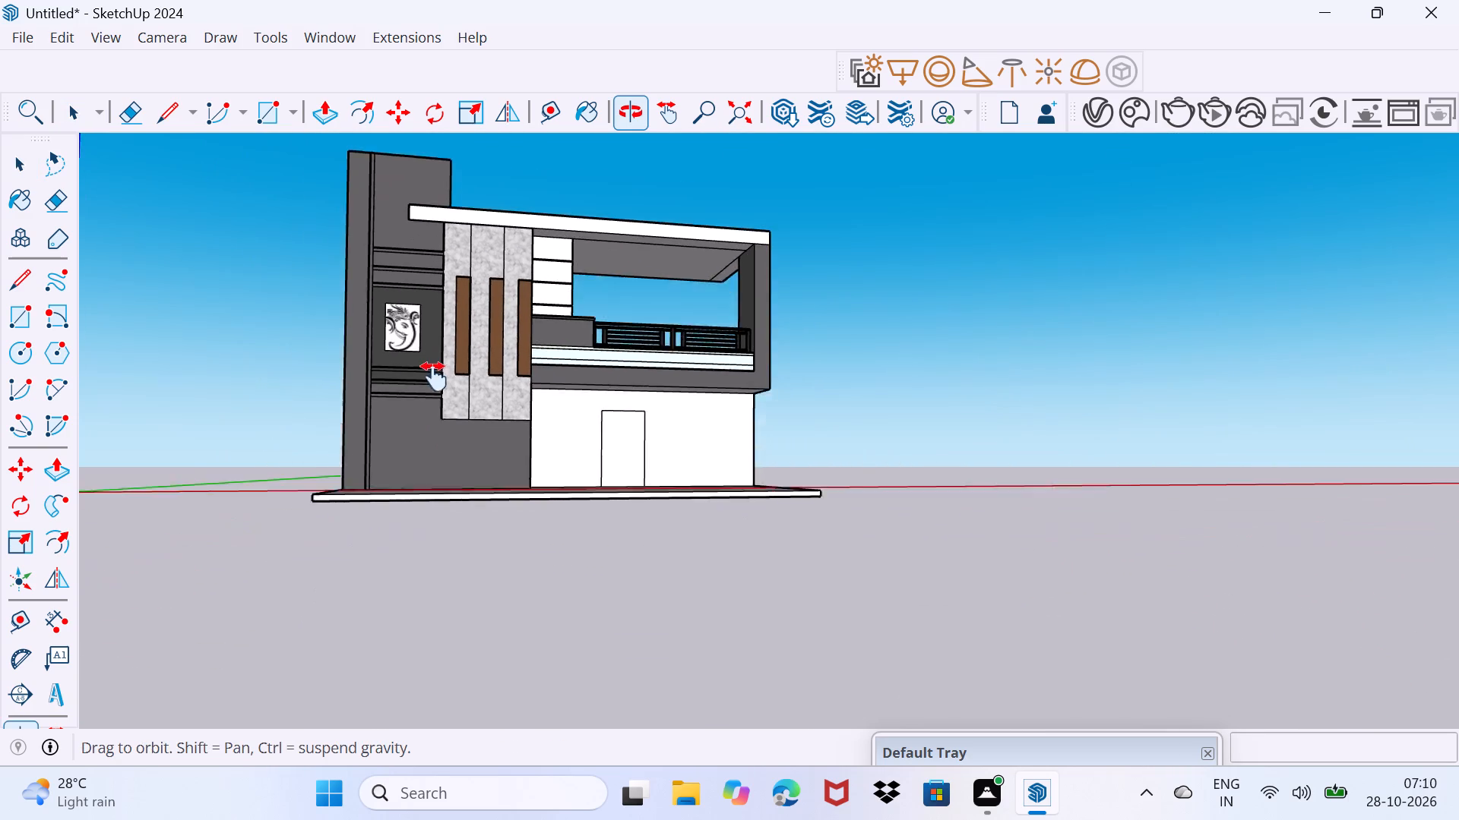
middle_drag(434, 377, 432, 355)
middle_drag(432, 365, 433, 411)
Draw a rectangle about 4' 3" high by 11" wide at the base of the dark column, against its outer edge.
scroll(424, 362, up, 5)
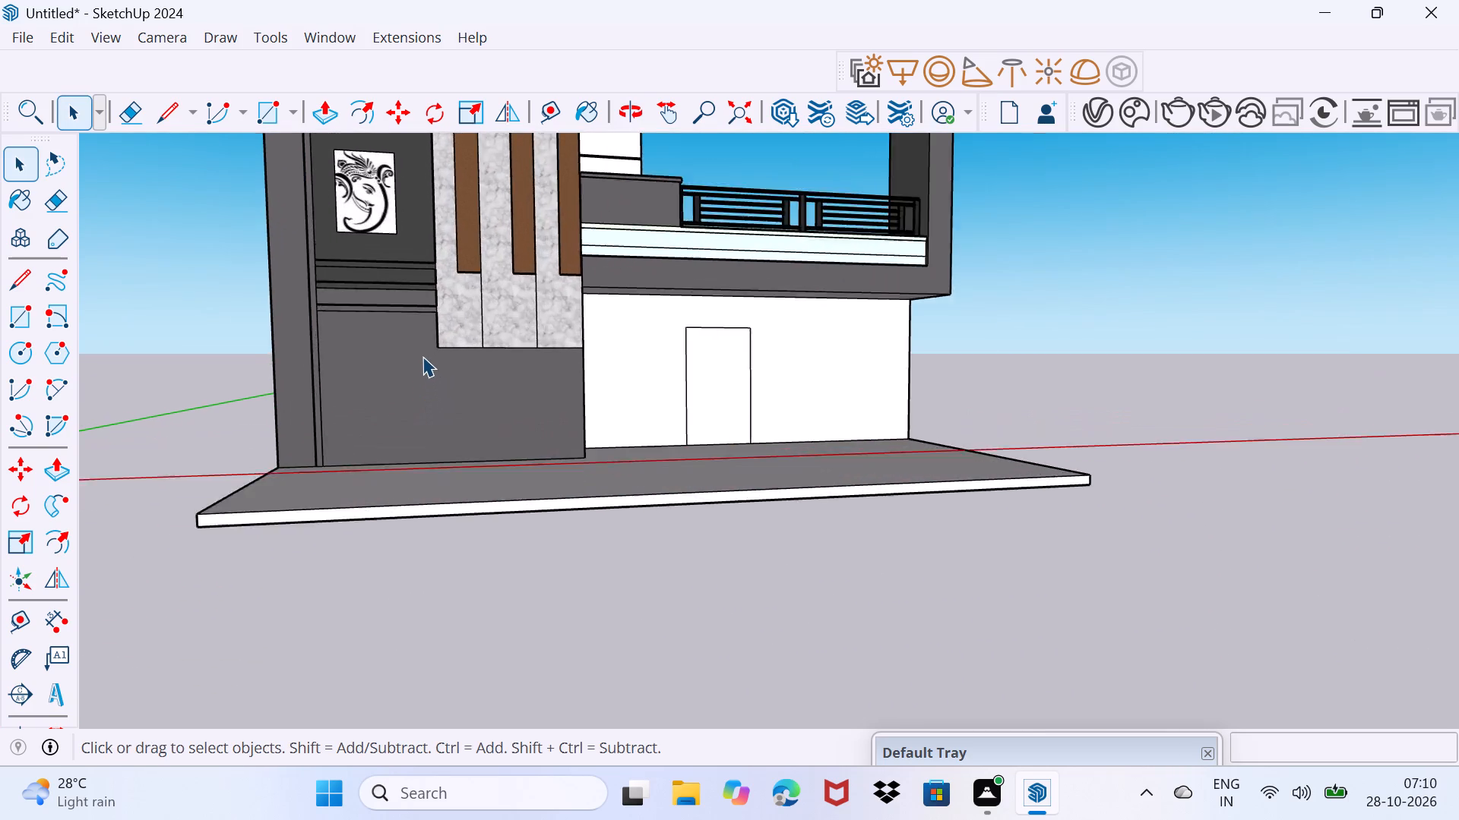
scroll(423, 356, up, 6)
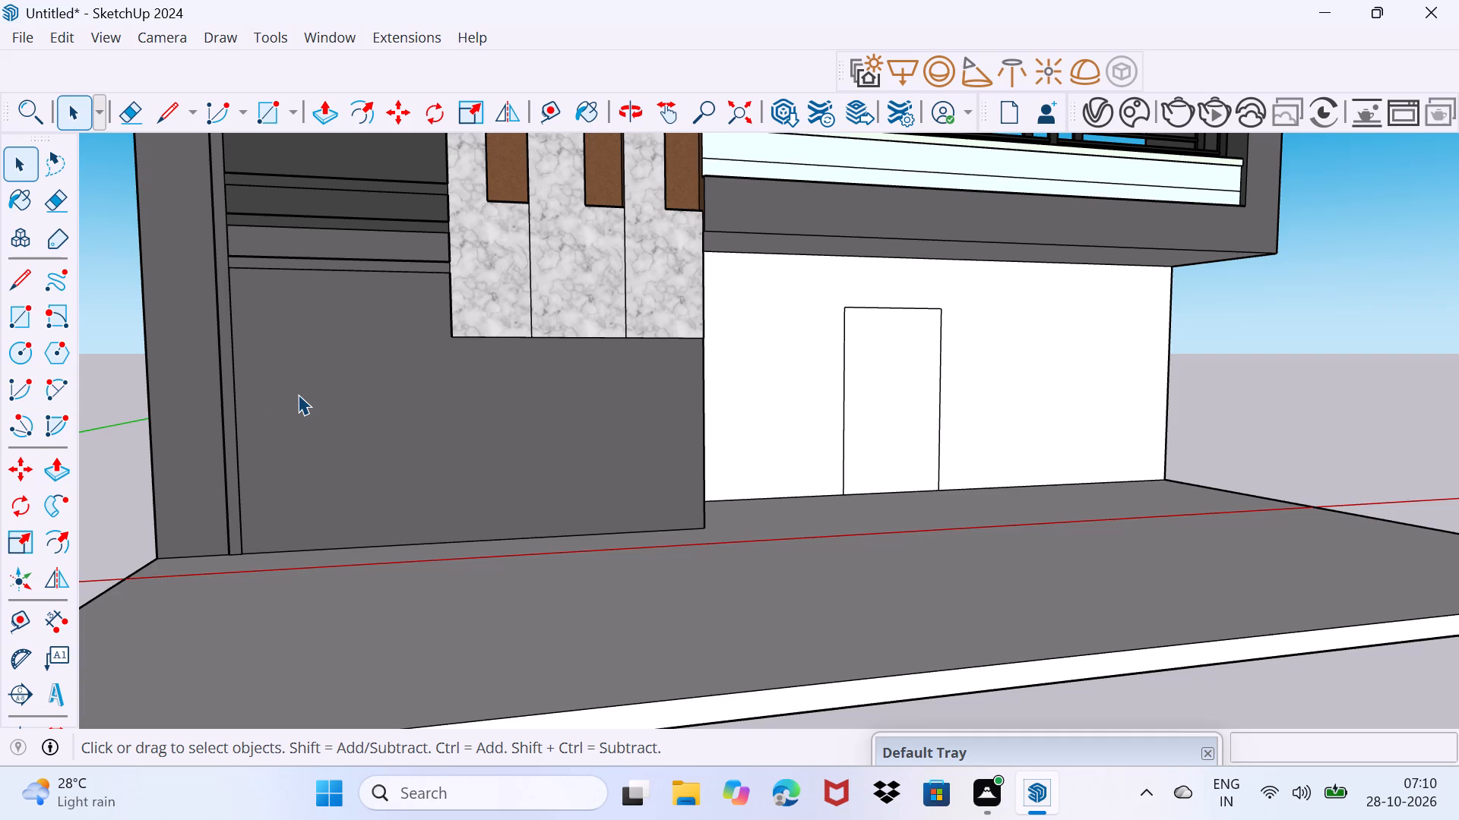
middle_drag(160, 466, 237, 477)
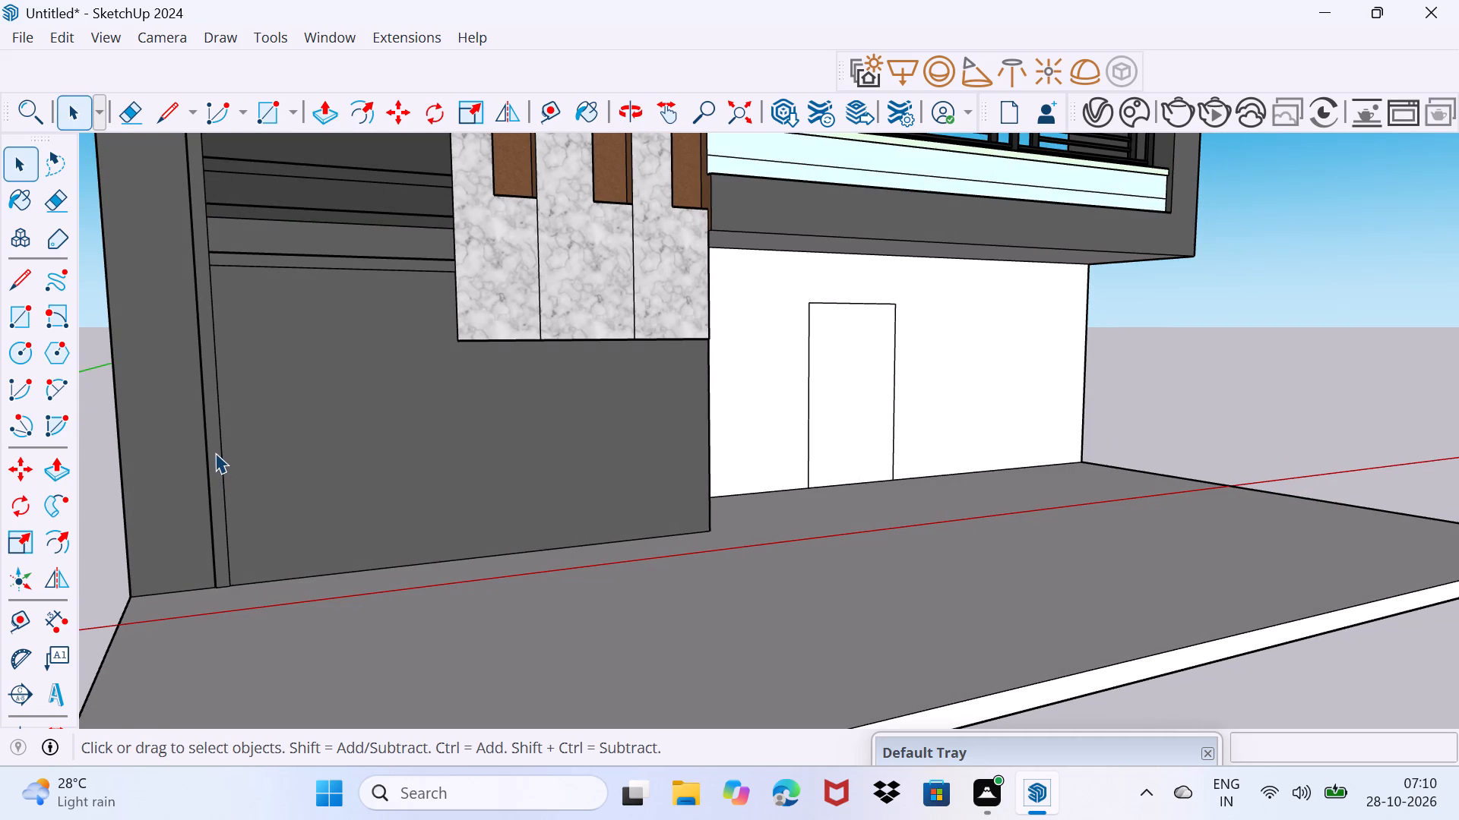
key(l)
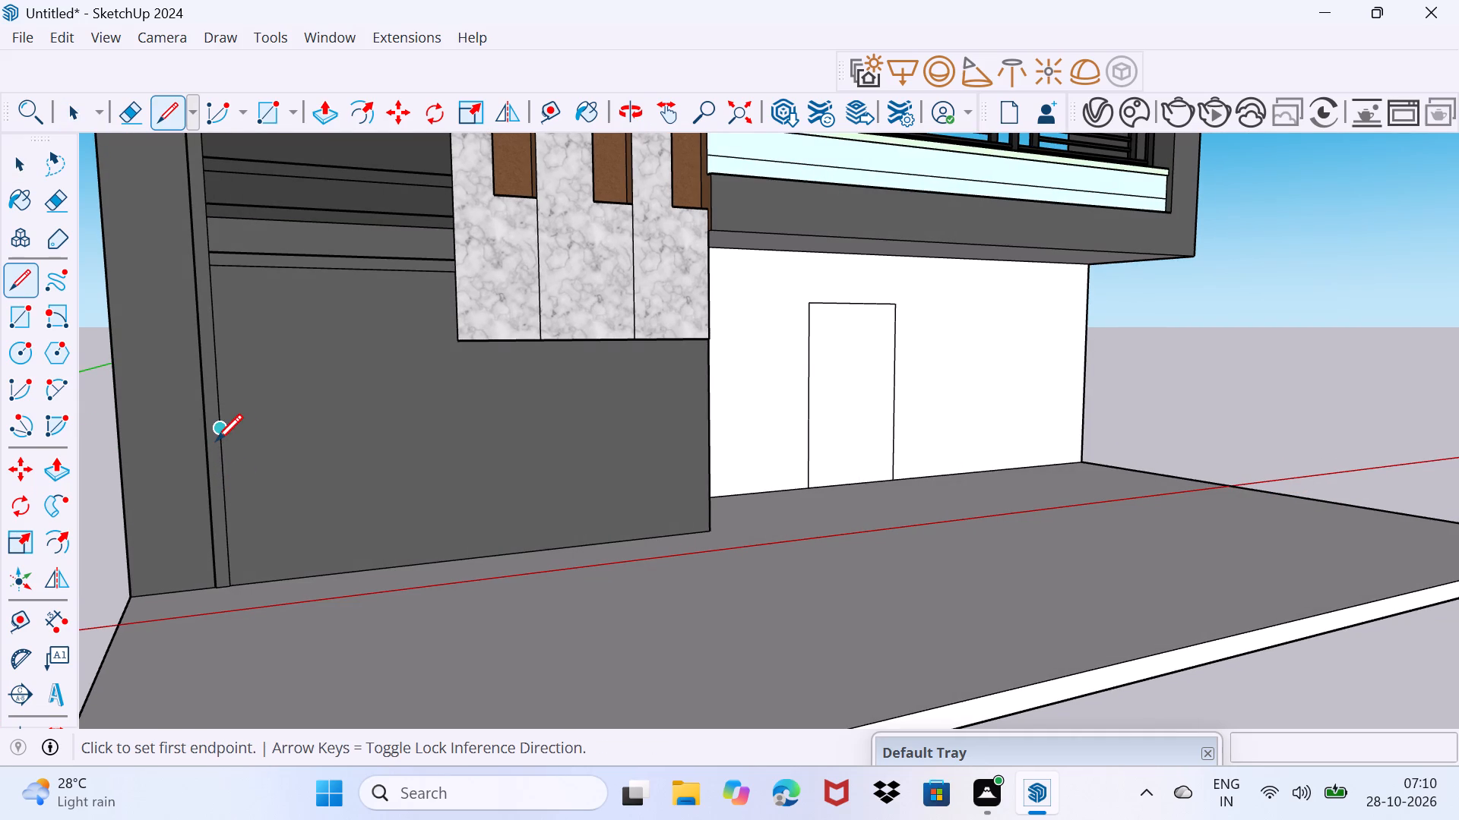
key(r)
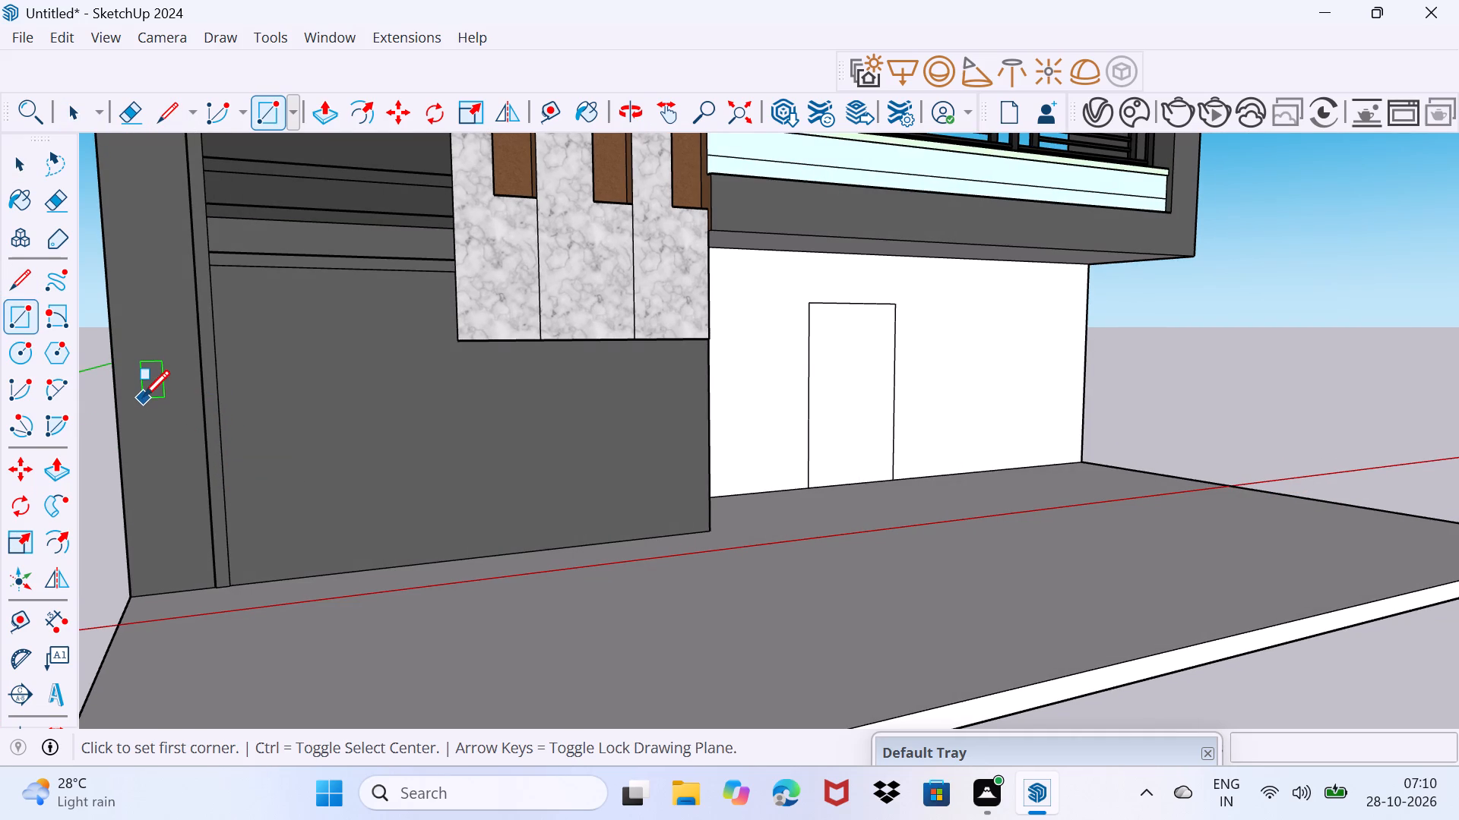
click(119, 435)
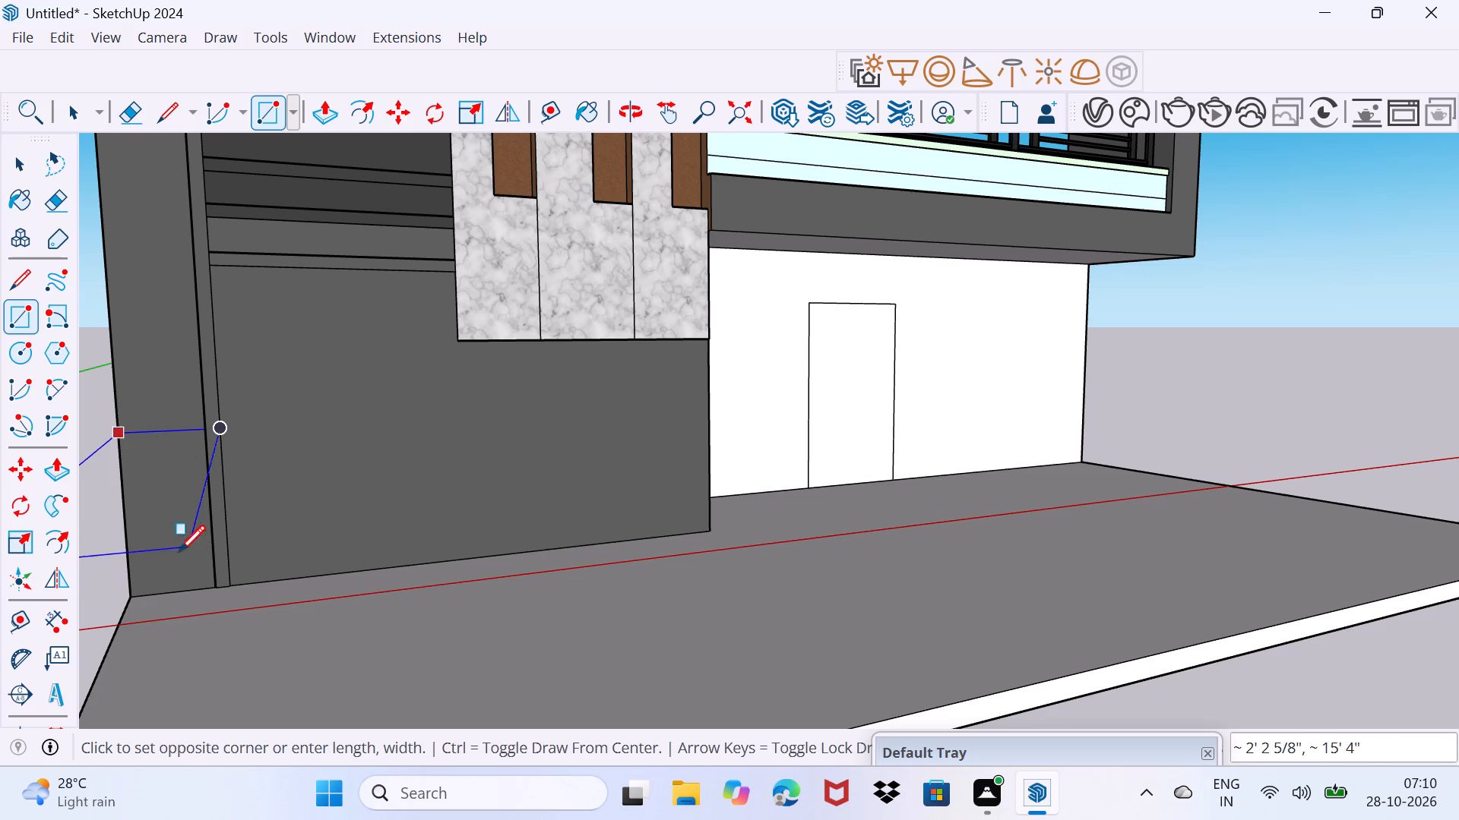
click(172, 594)
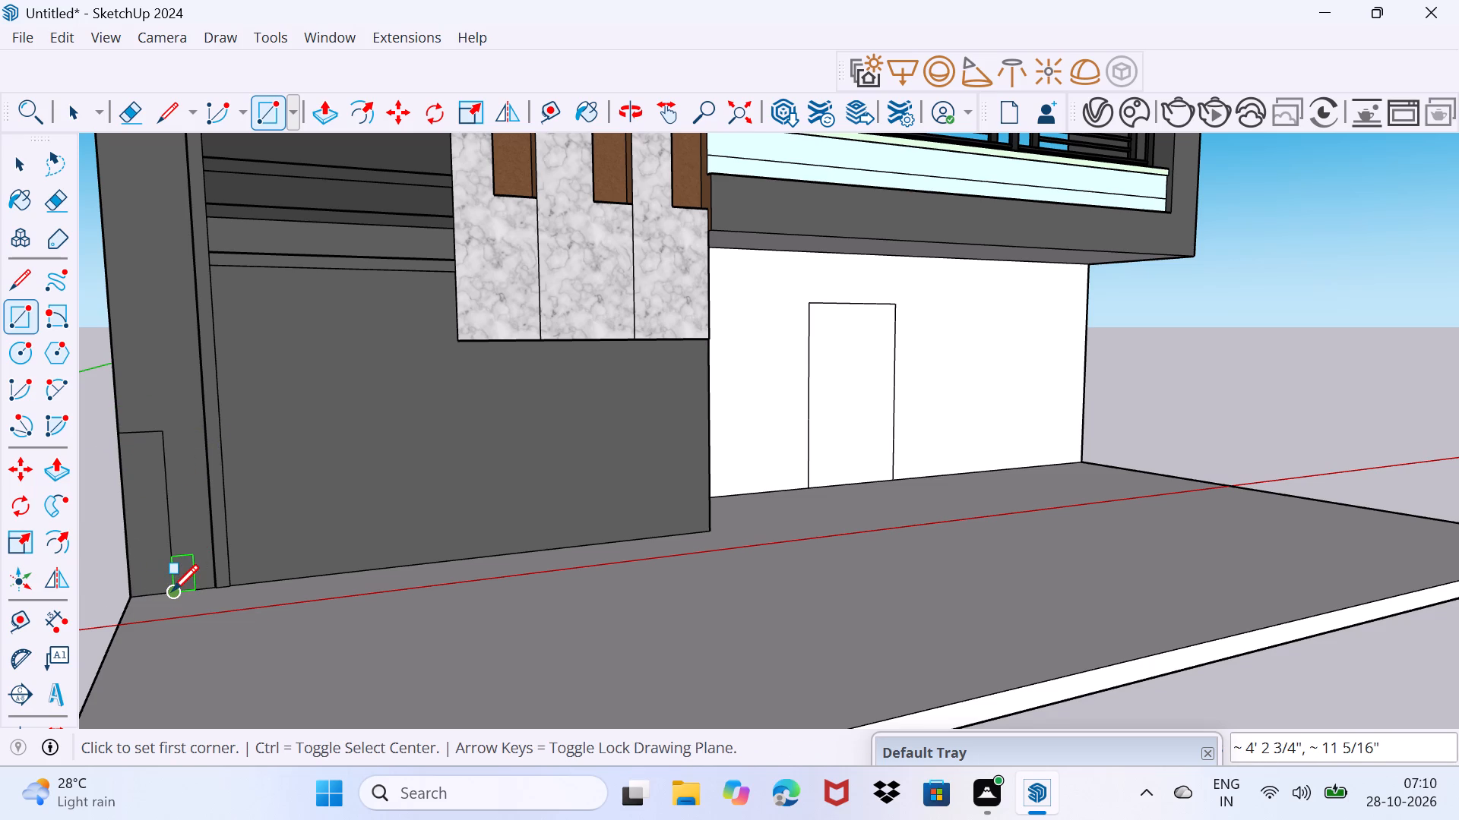
key(space)
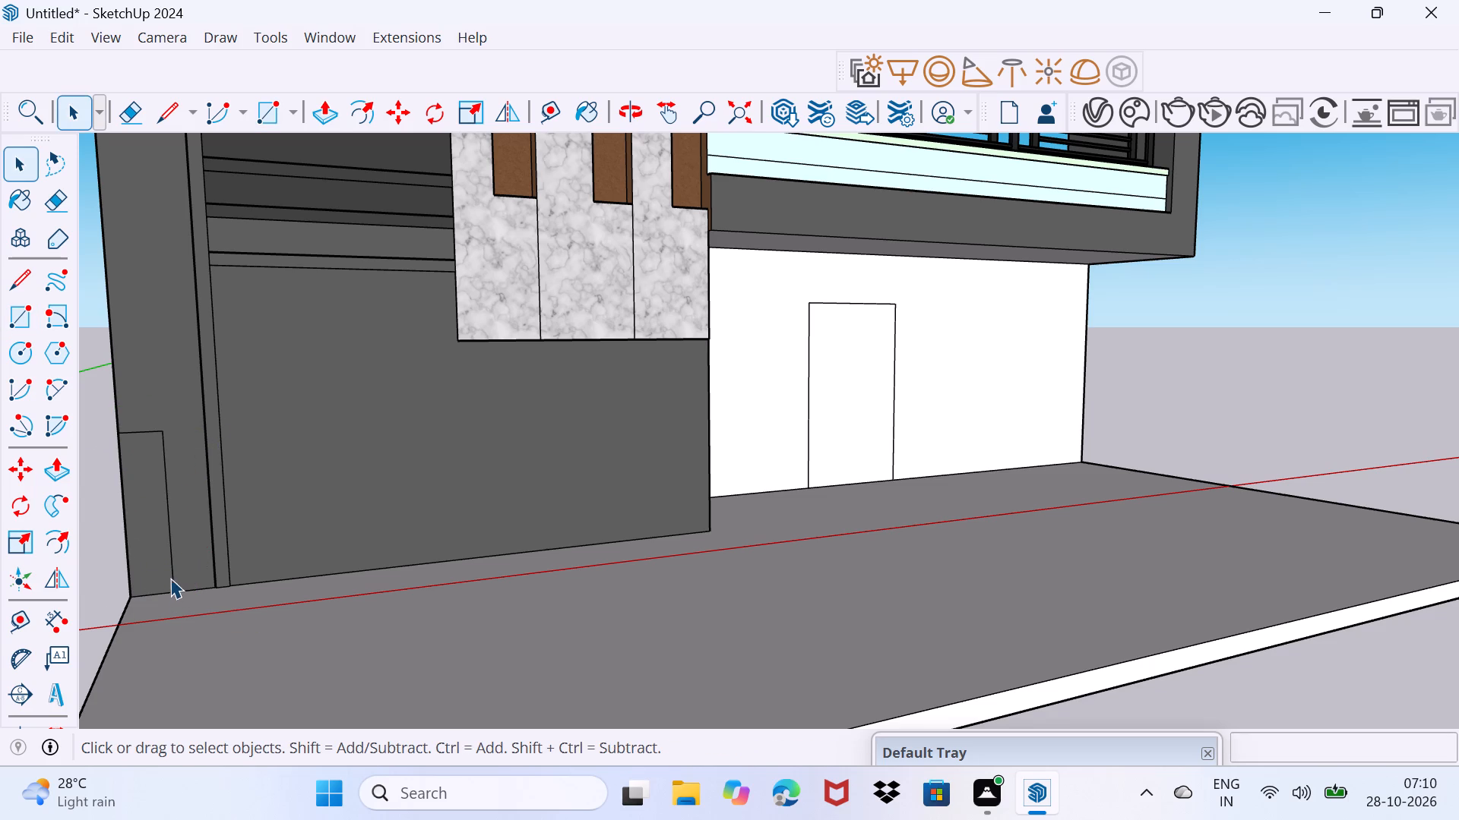
Push/Pull the column-base rectangle outward about 2' 1 3/4" onto the front slab as a block.
key(p)
click(141, 558)
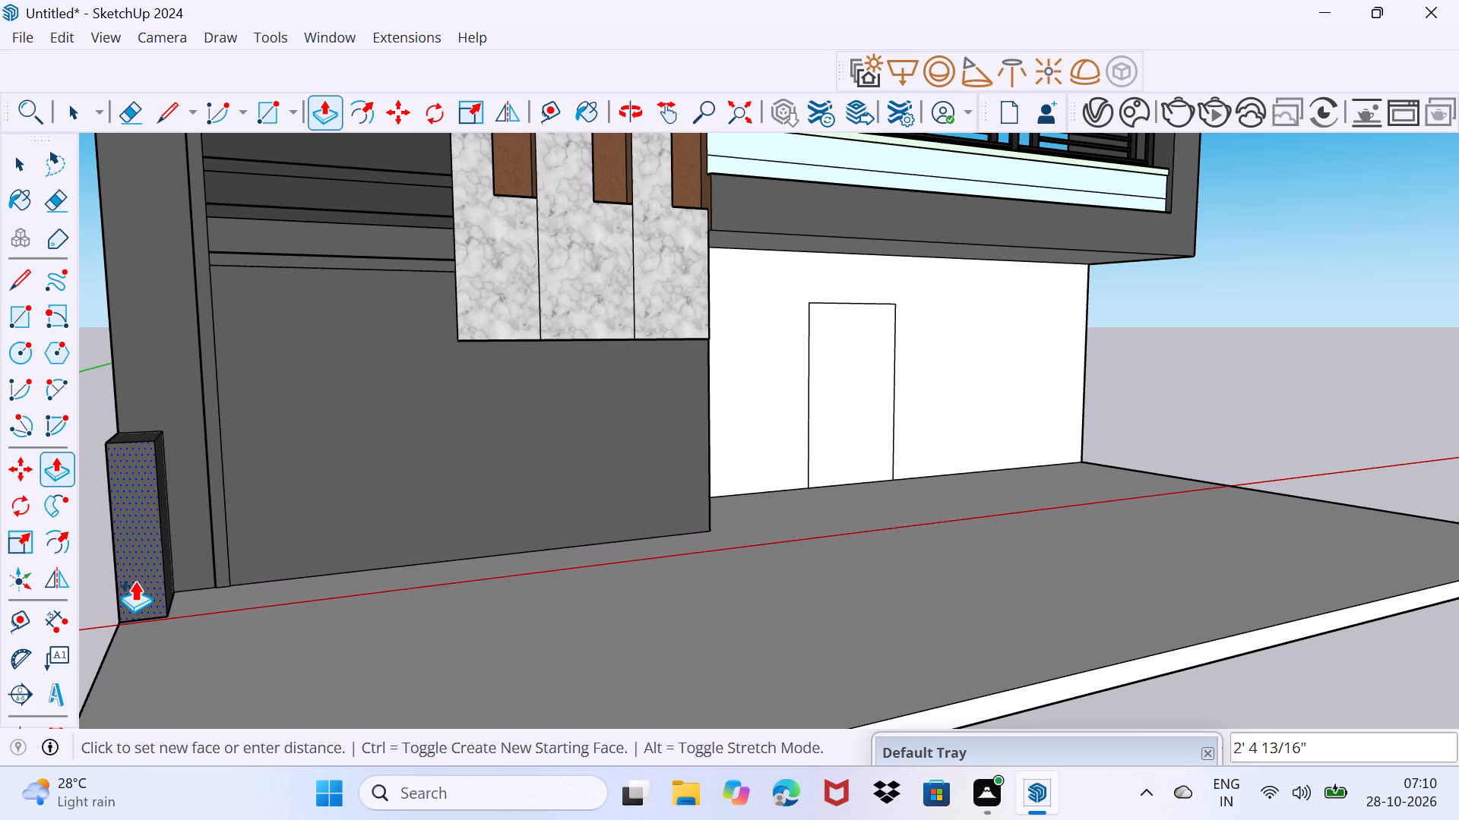
click(137, 579)
scroll(178, 561, up, 2)
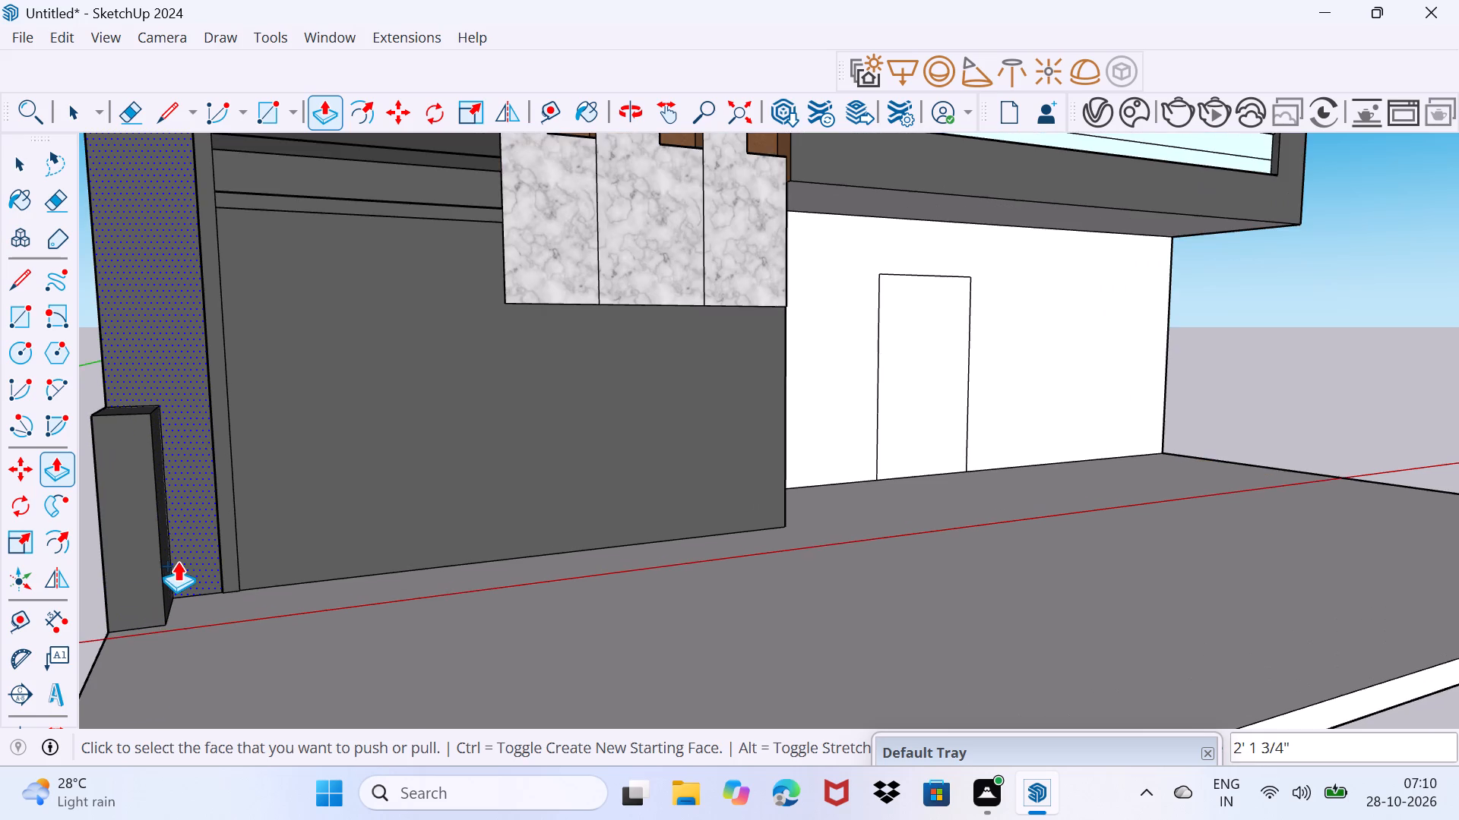
middle_drag(177, 561, 138, 569)
key(space)
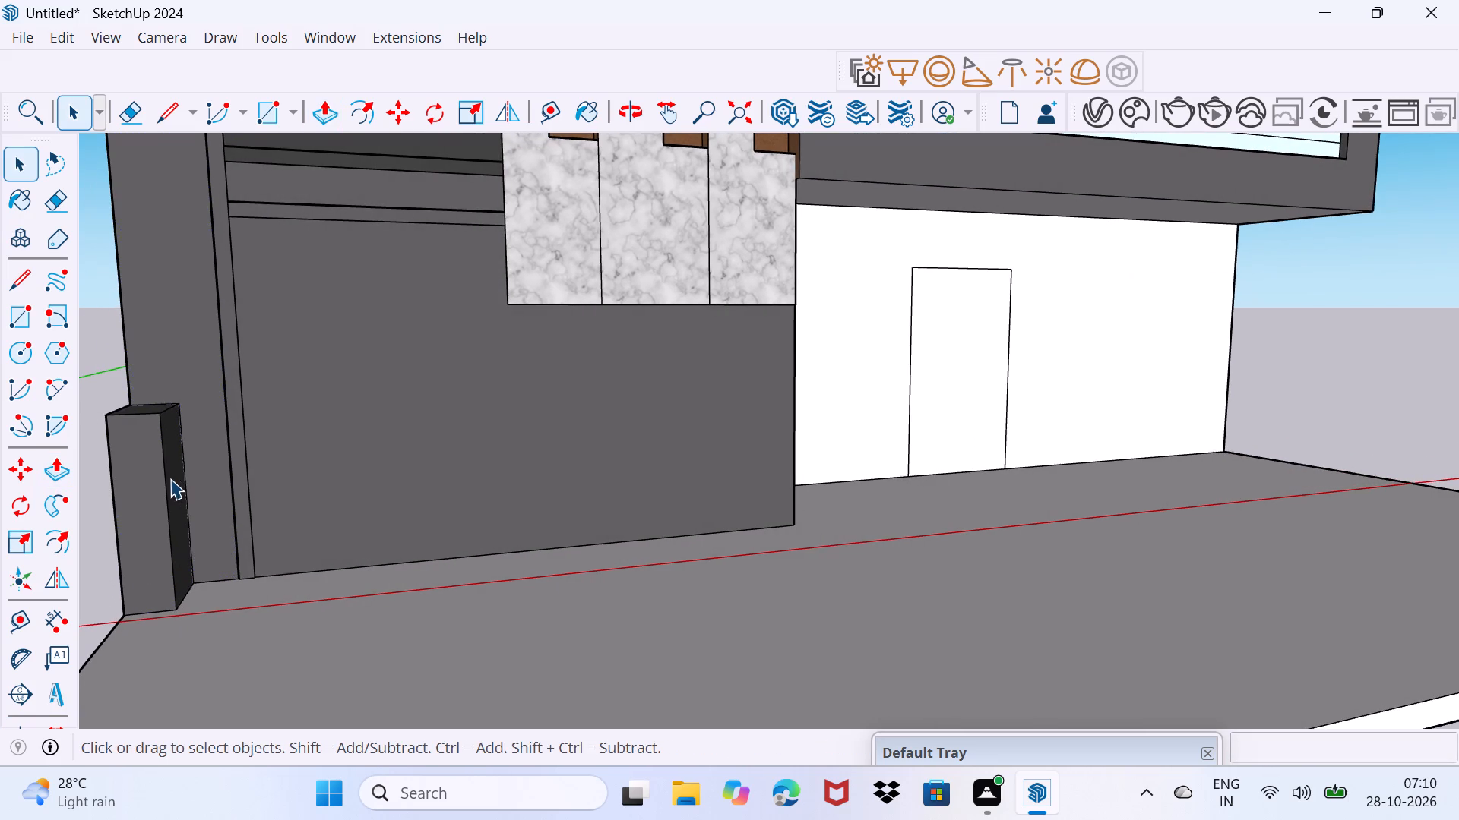
Draw a small rectangle about 3" by 8" on the block's inner side face, near its top against the wall.
scroll(169, 478, up, 2)
middle_drag(184, 461, 79, 478)
scroll(232, 391, up, 13)
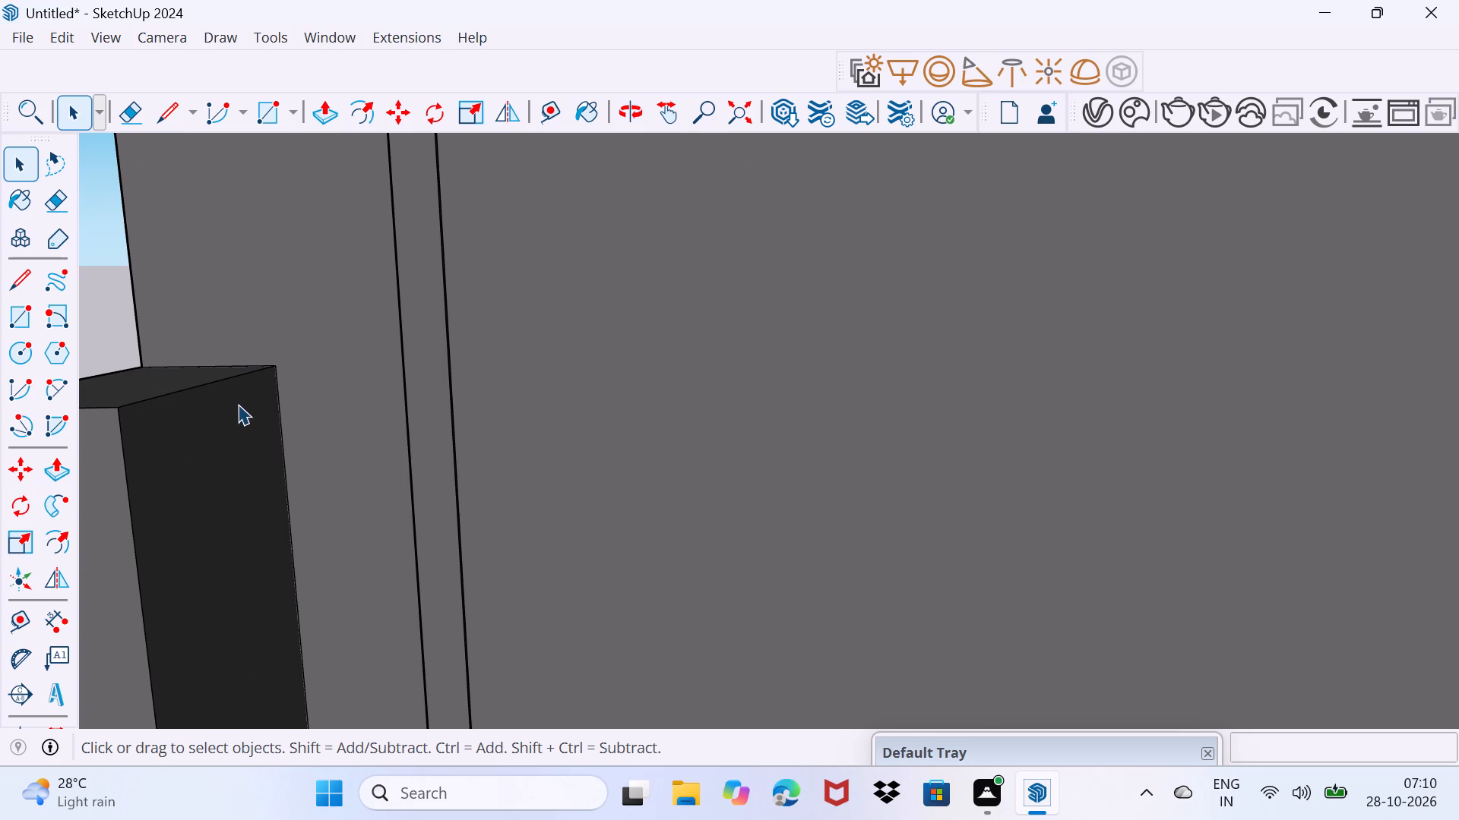
key(r)
scroll(233, 439, up, 3)
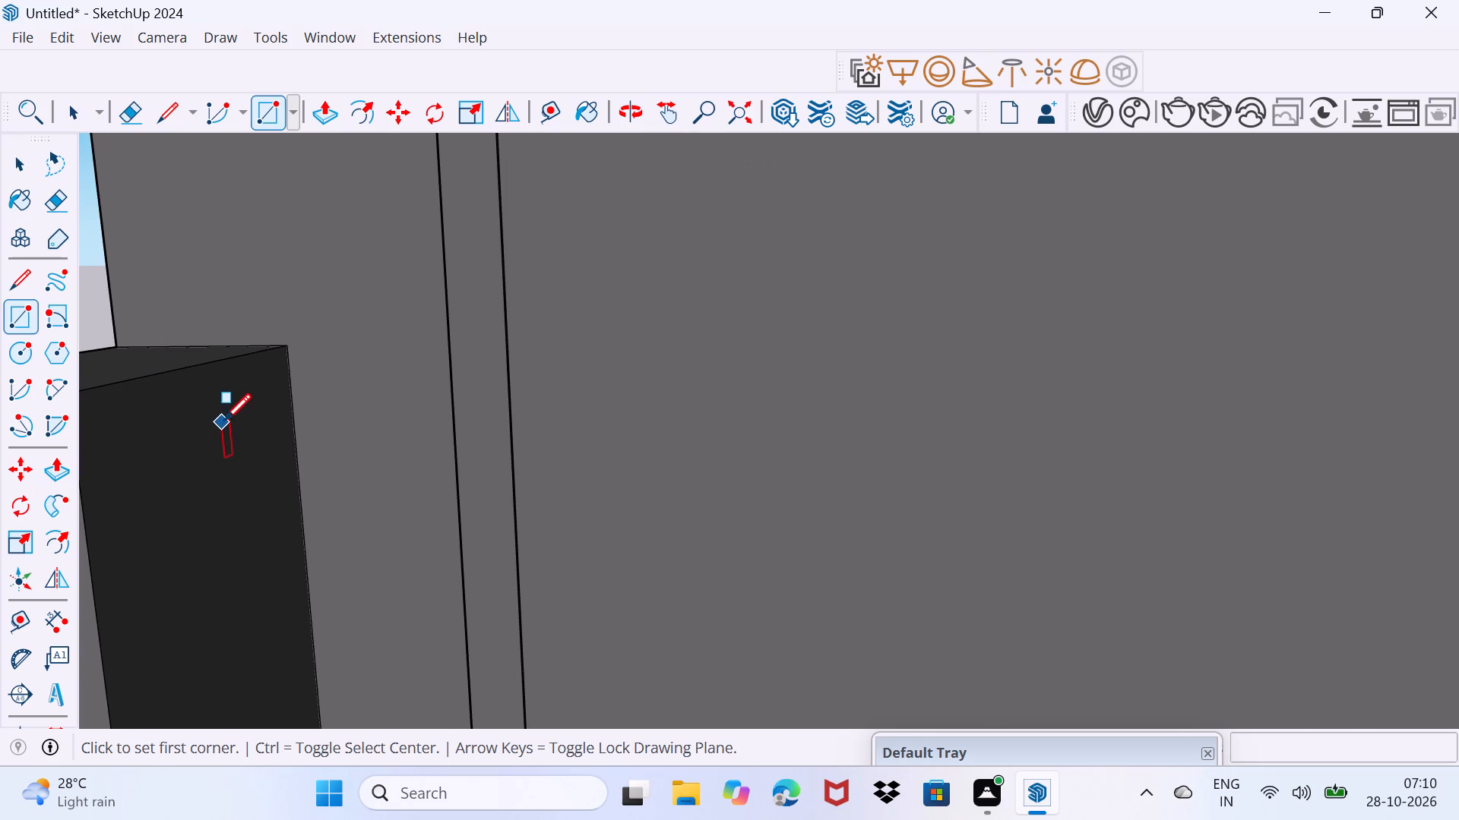
click(296, 419)
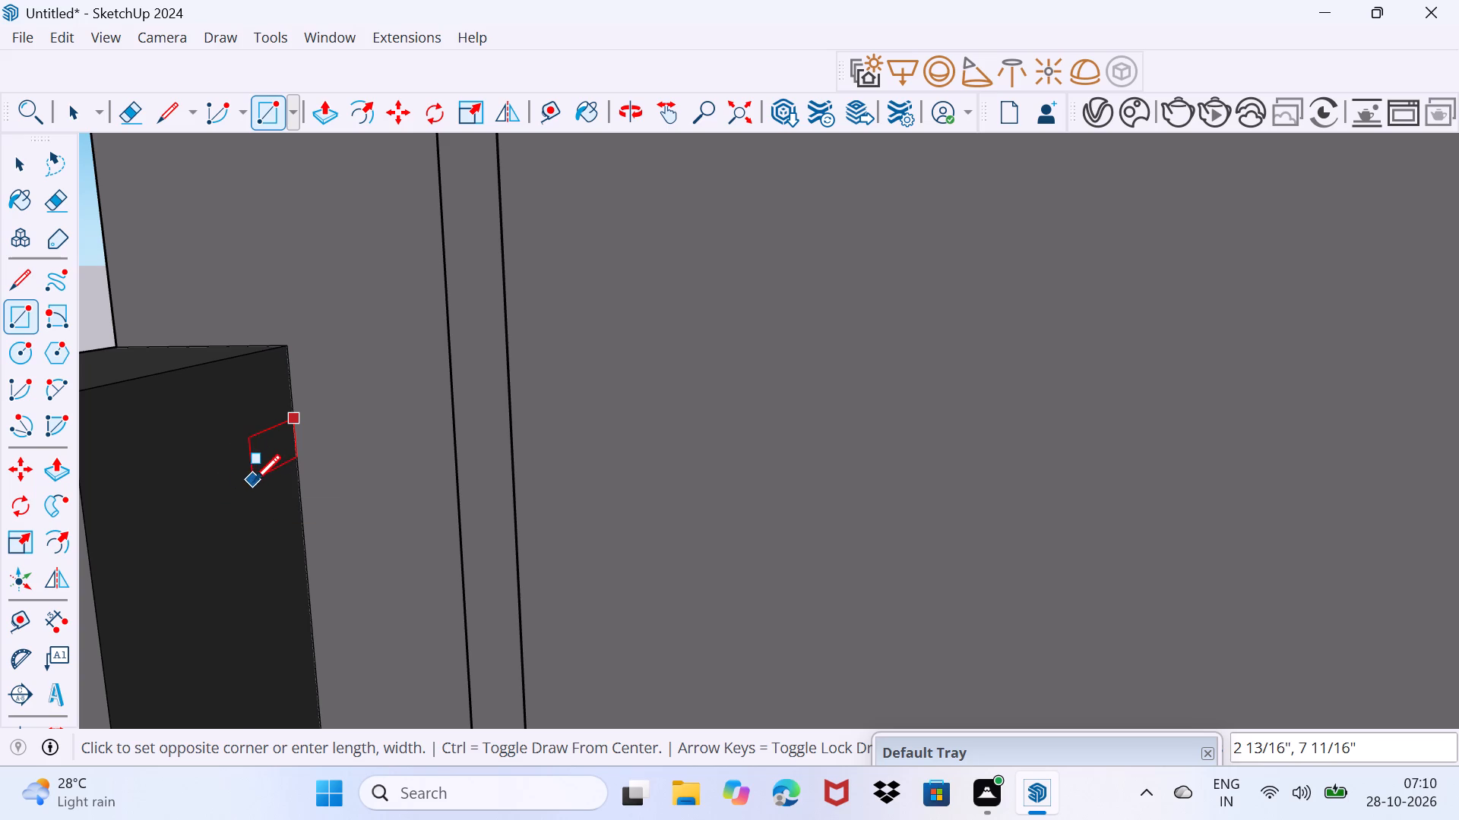
click(254, 481)
key(space)
Push/Pull the small rectangle on the block's inner side about 11" along the wall, up to the thin vertical strip.
click(266, 452)
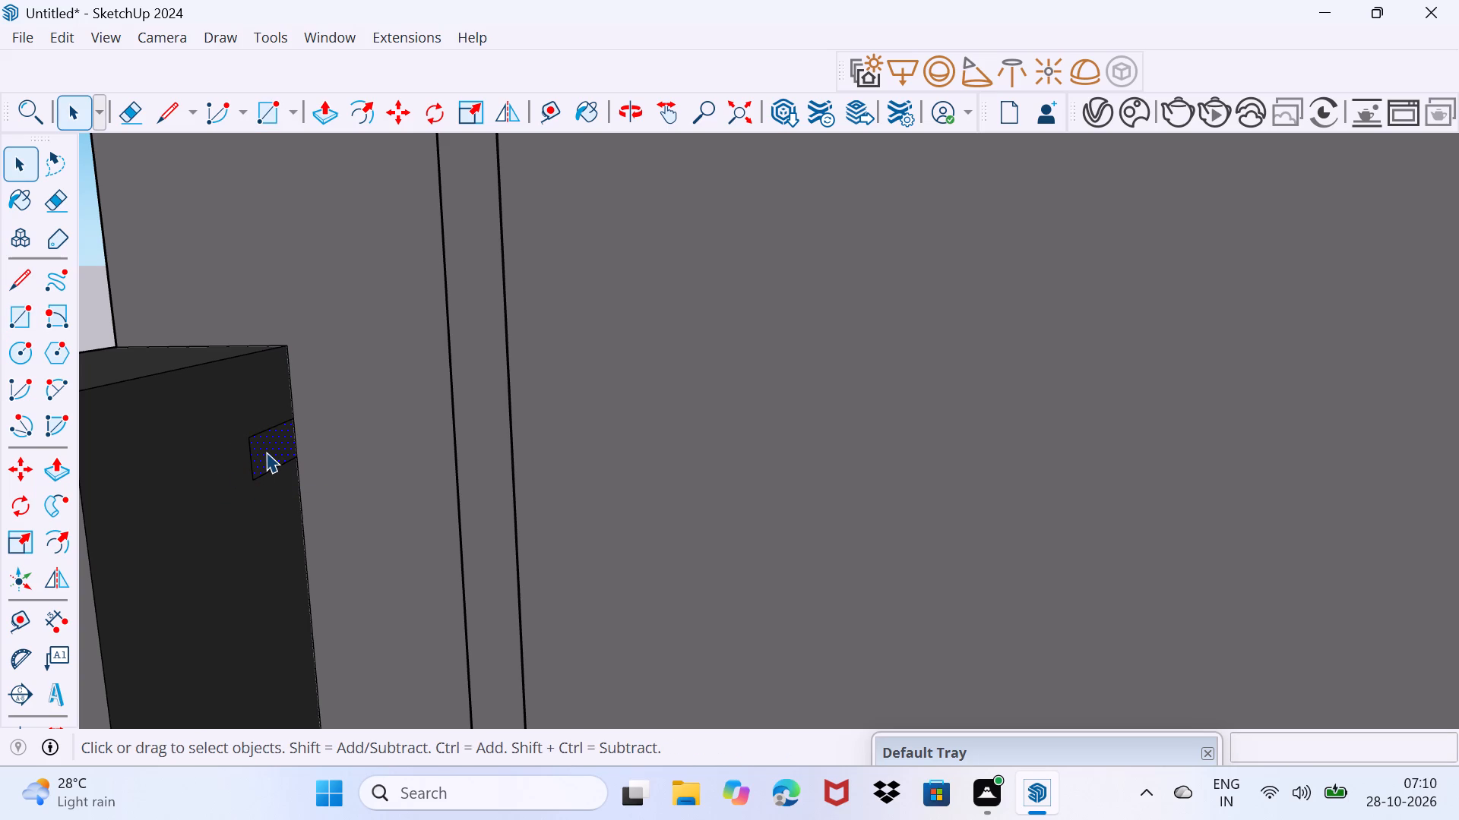
key(p)
click(266, 452)
scroll(410, 478, down, 7)
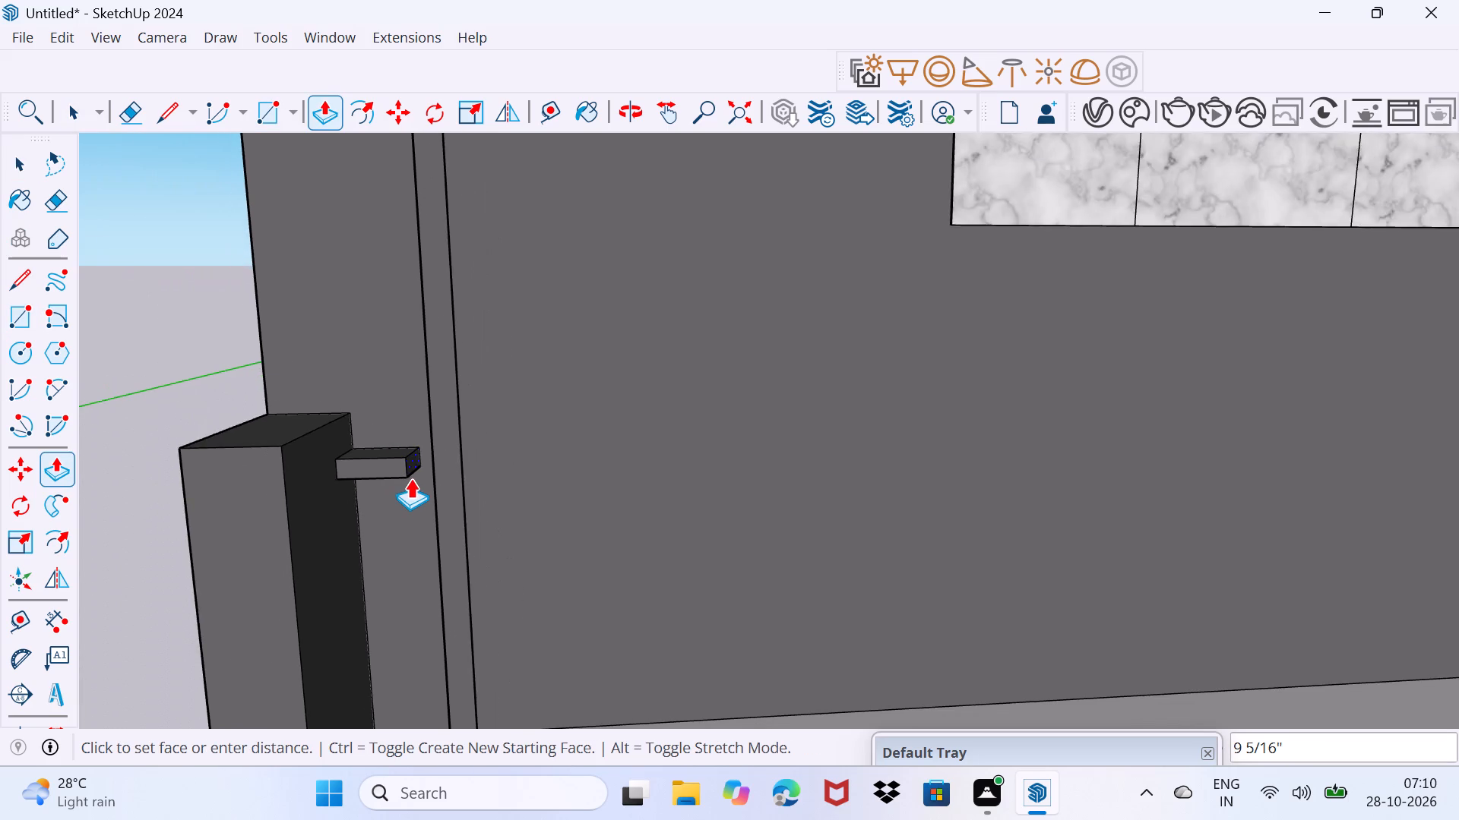
scroll(410, 478, down, 4)
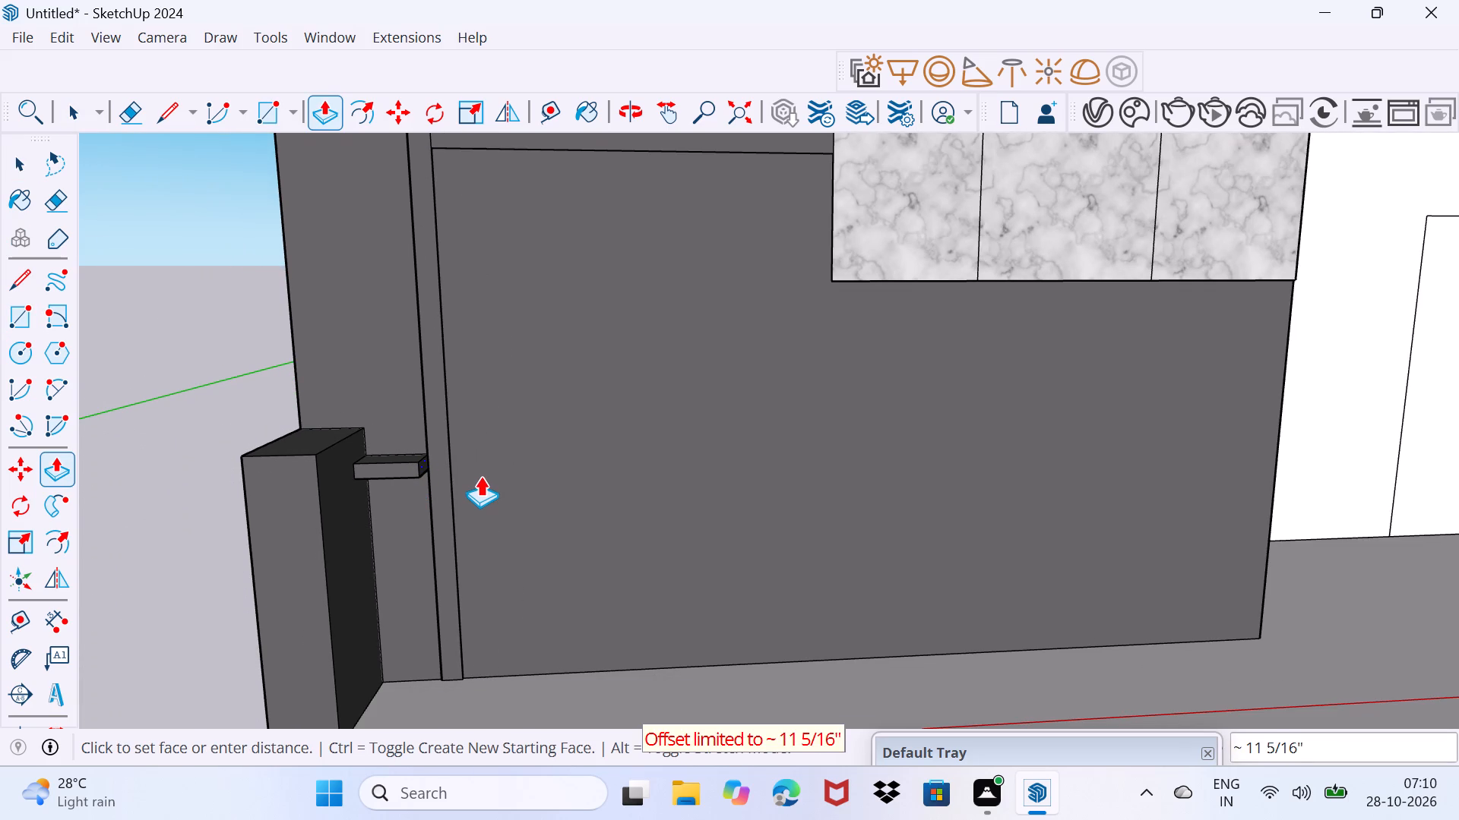
click(421, 465)
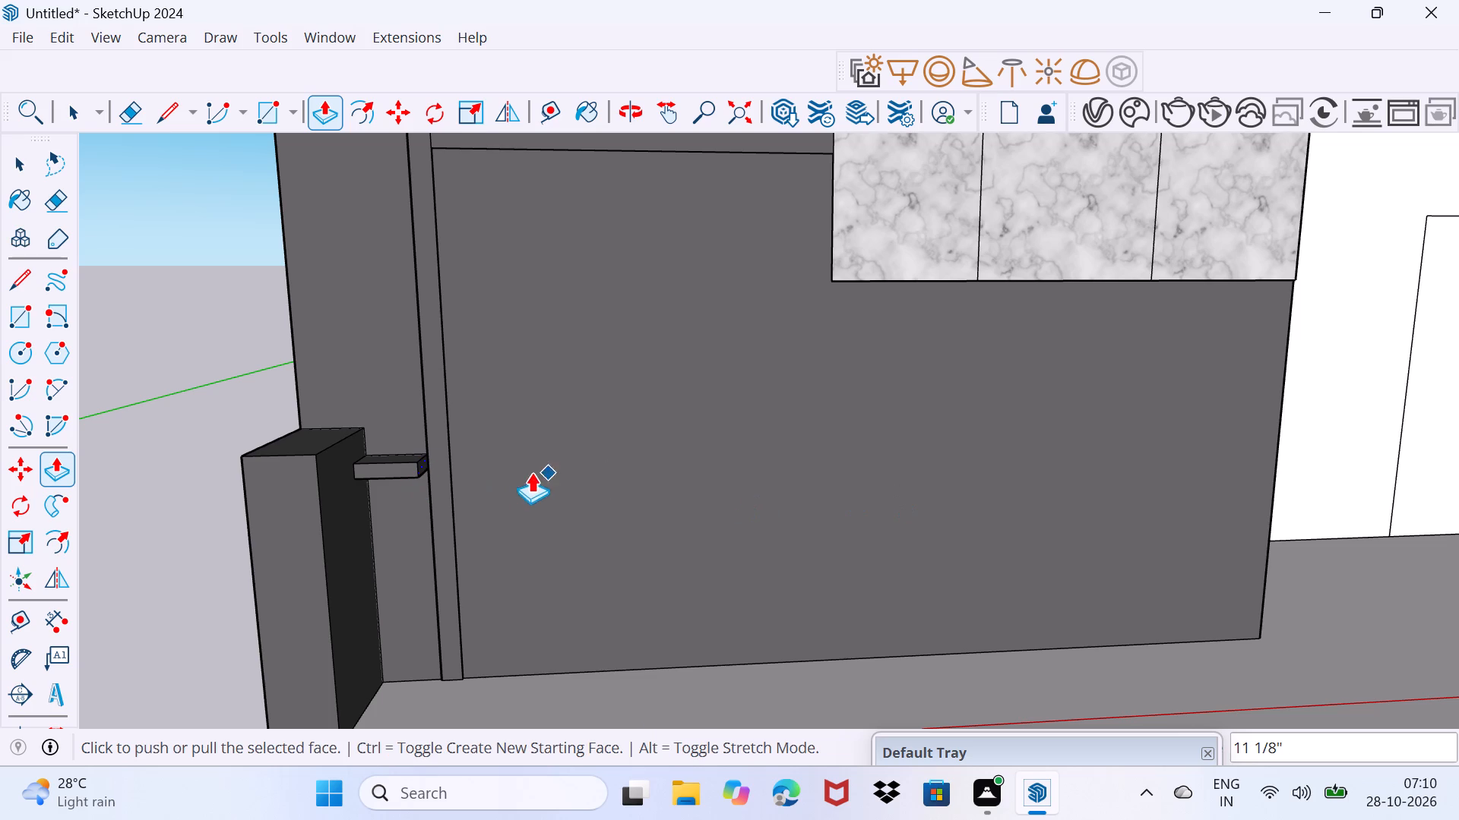
click(428, 459)
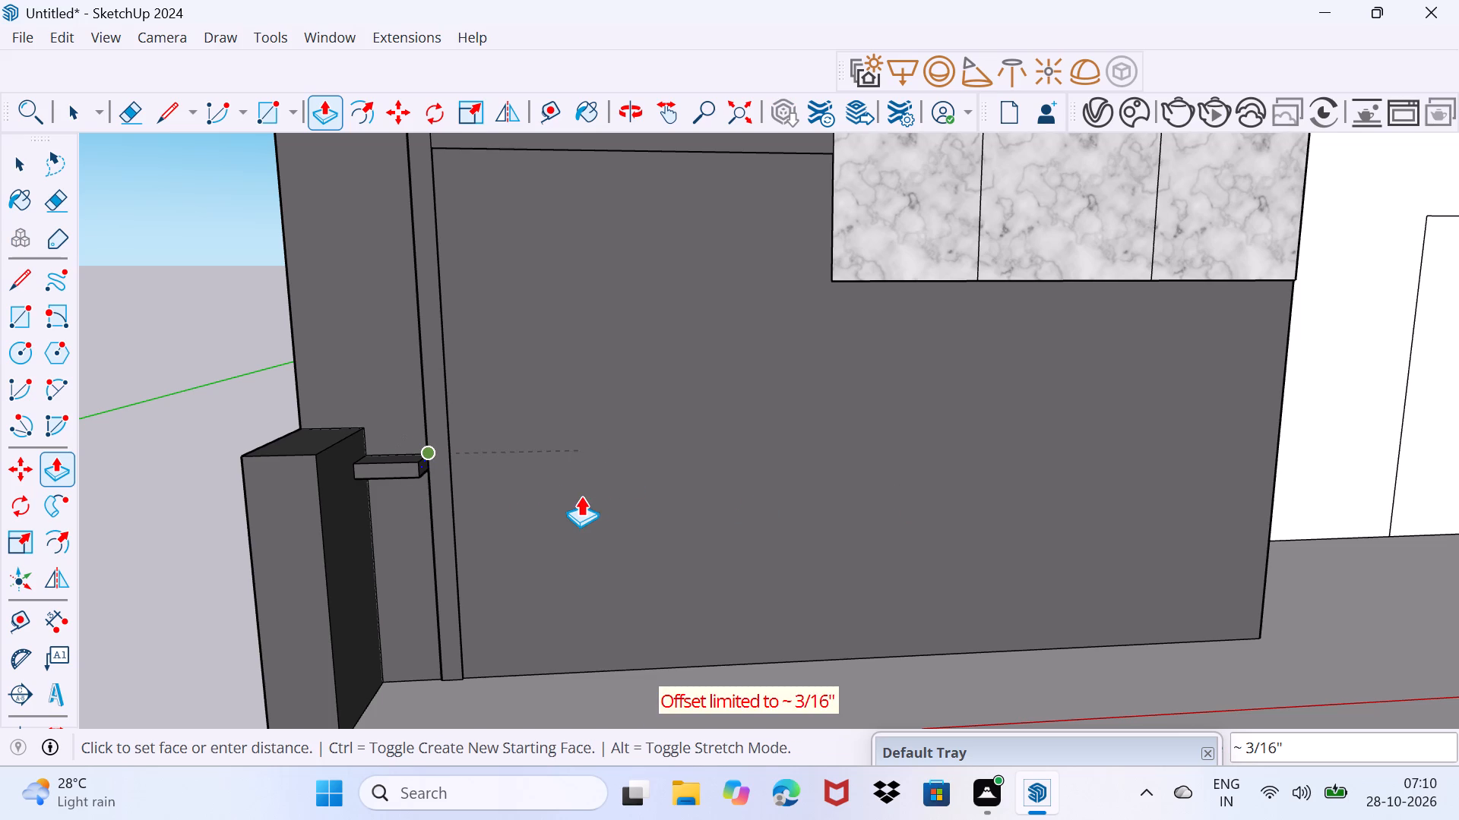
click(566, 493)
Extend the bar's end face about 11' 3" further along the front wall, past the vertical strip.
click(431, 462)
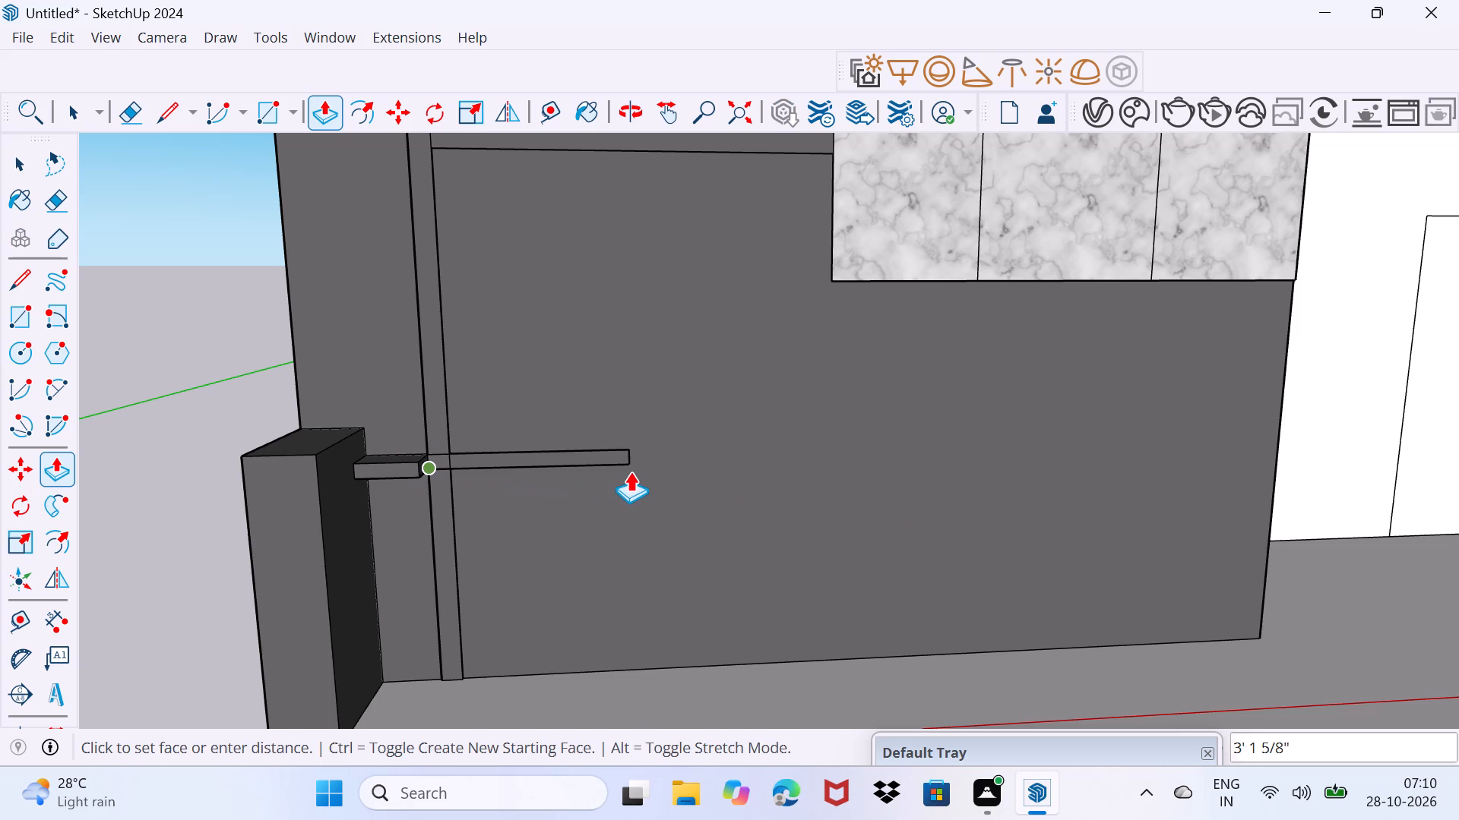
key(Escape)
scroll(441, 468, up, 7)
middle_drag(422, 465, 312, 475)
click(447, 452)
scroll(902, 519, down, 2)
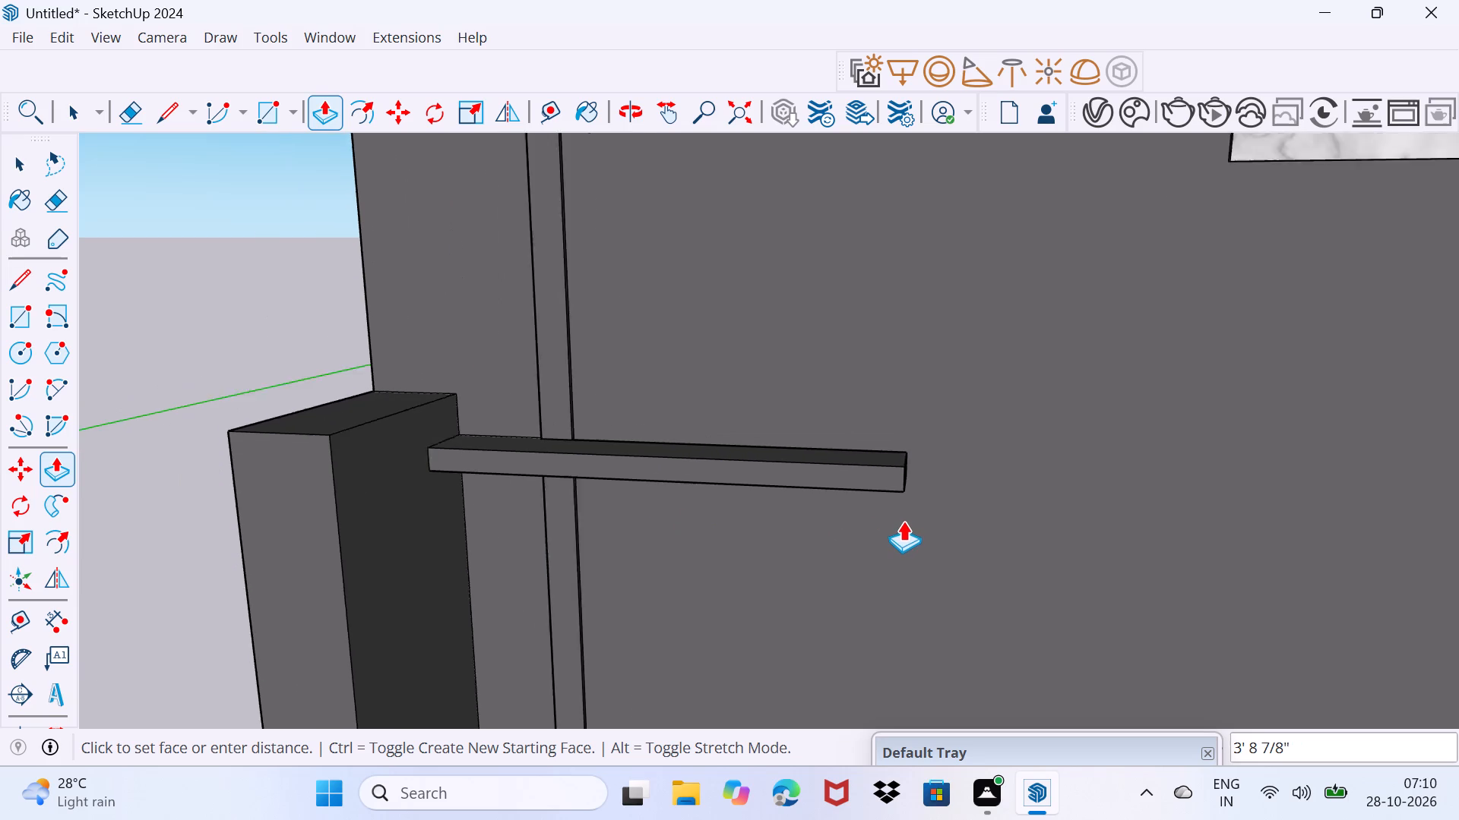
scroll(903, 521, down, 12)
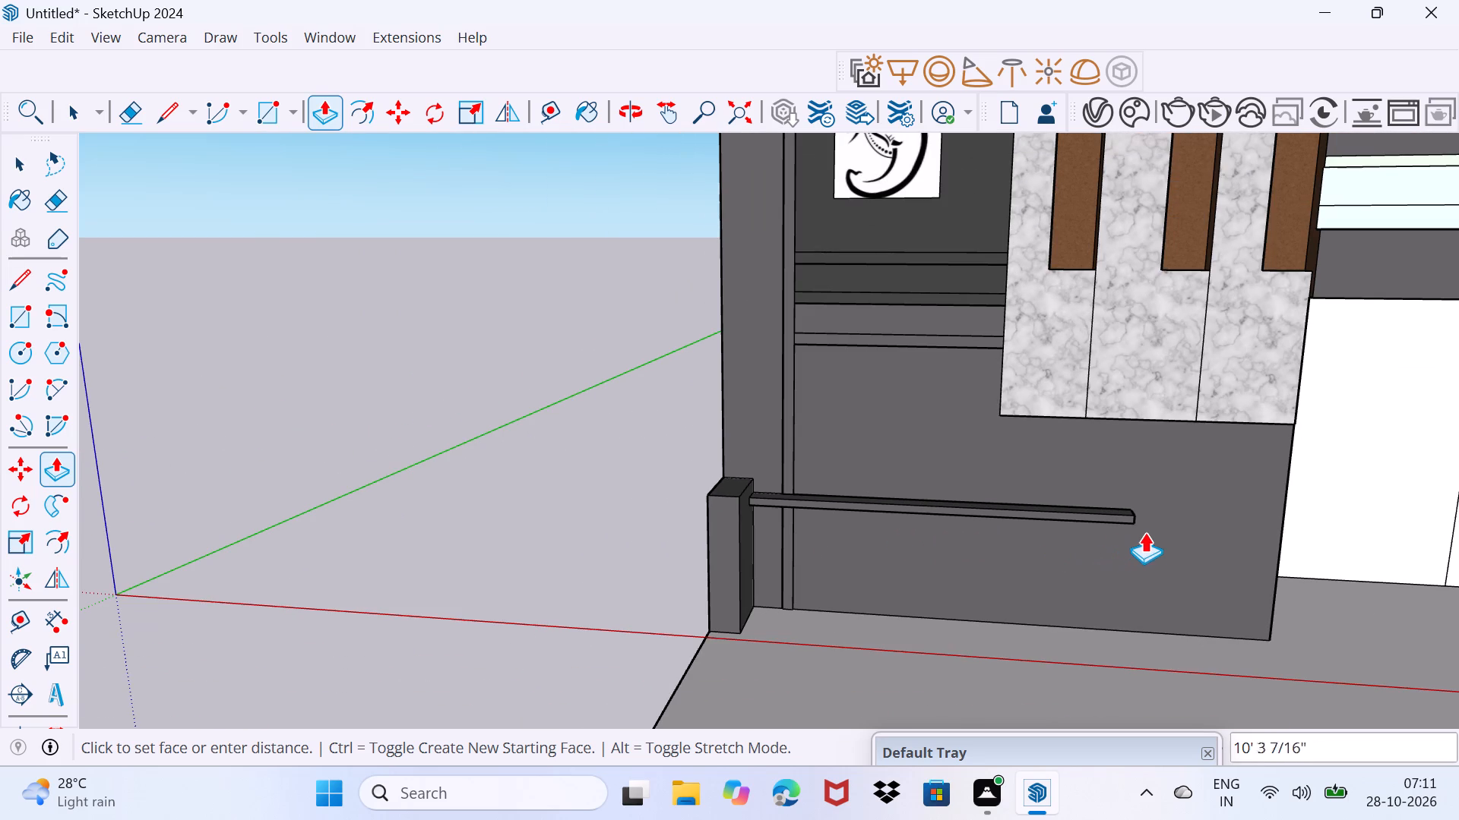
click(1170, 528)
Push/Pull the bar's long front face outward about 4 1/2" to deepen it.
scroll(1150, 512, up, 4)
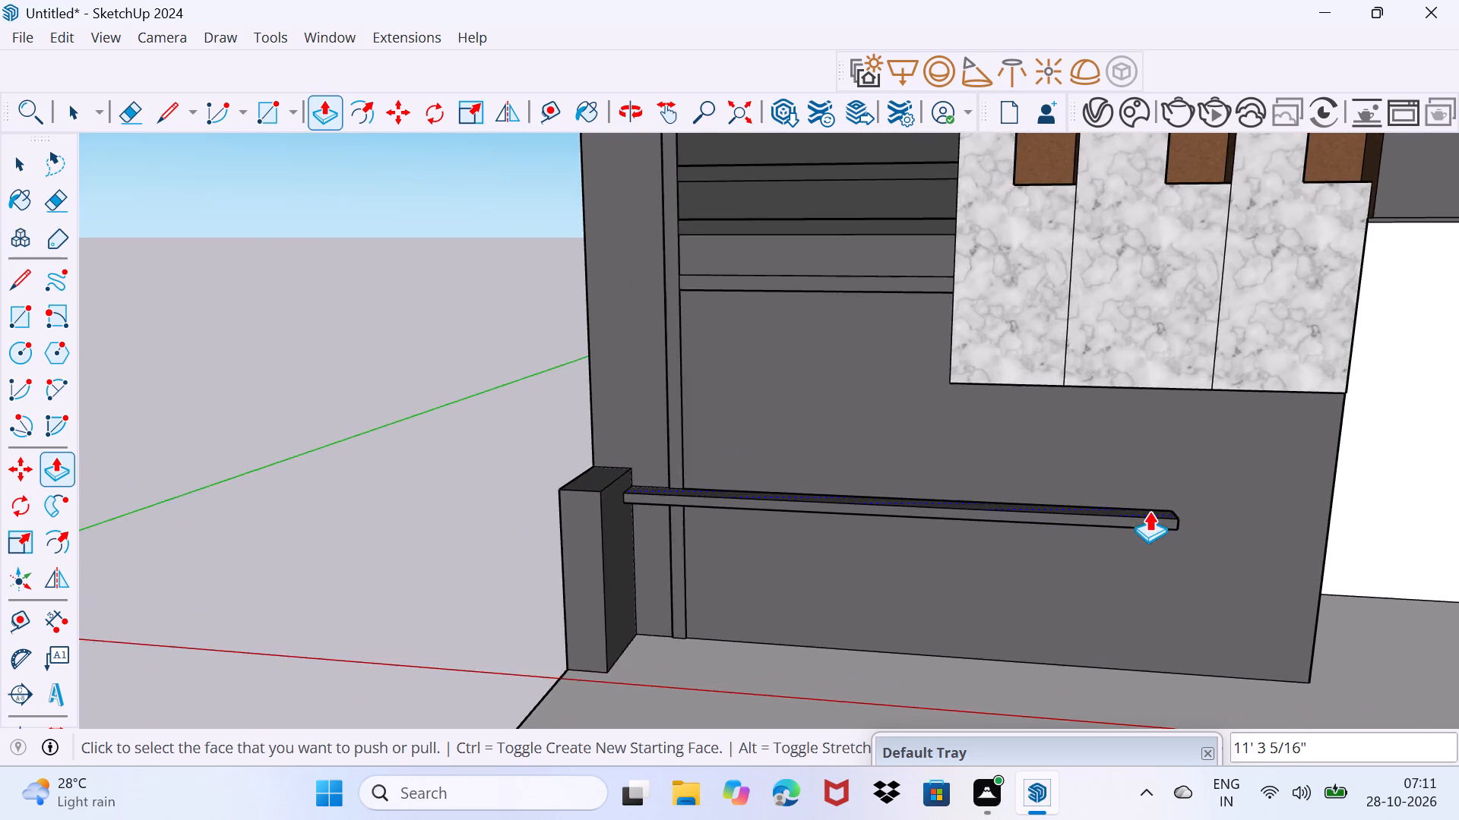
scroll(1149, 511, up, 3)
click(1138, 524)
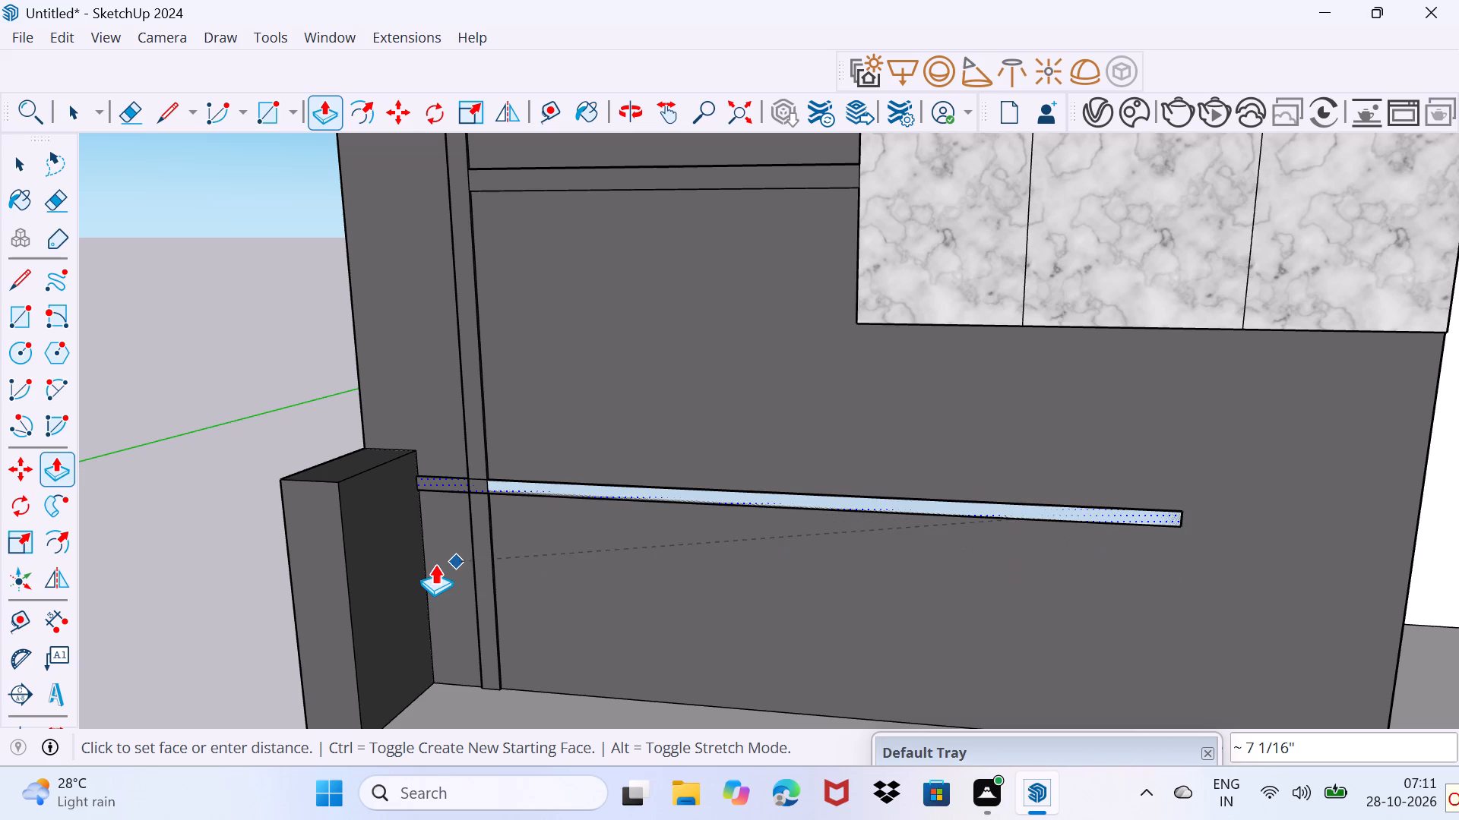
key(Escape)
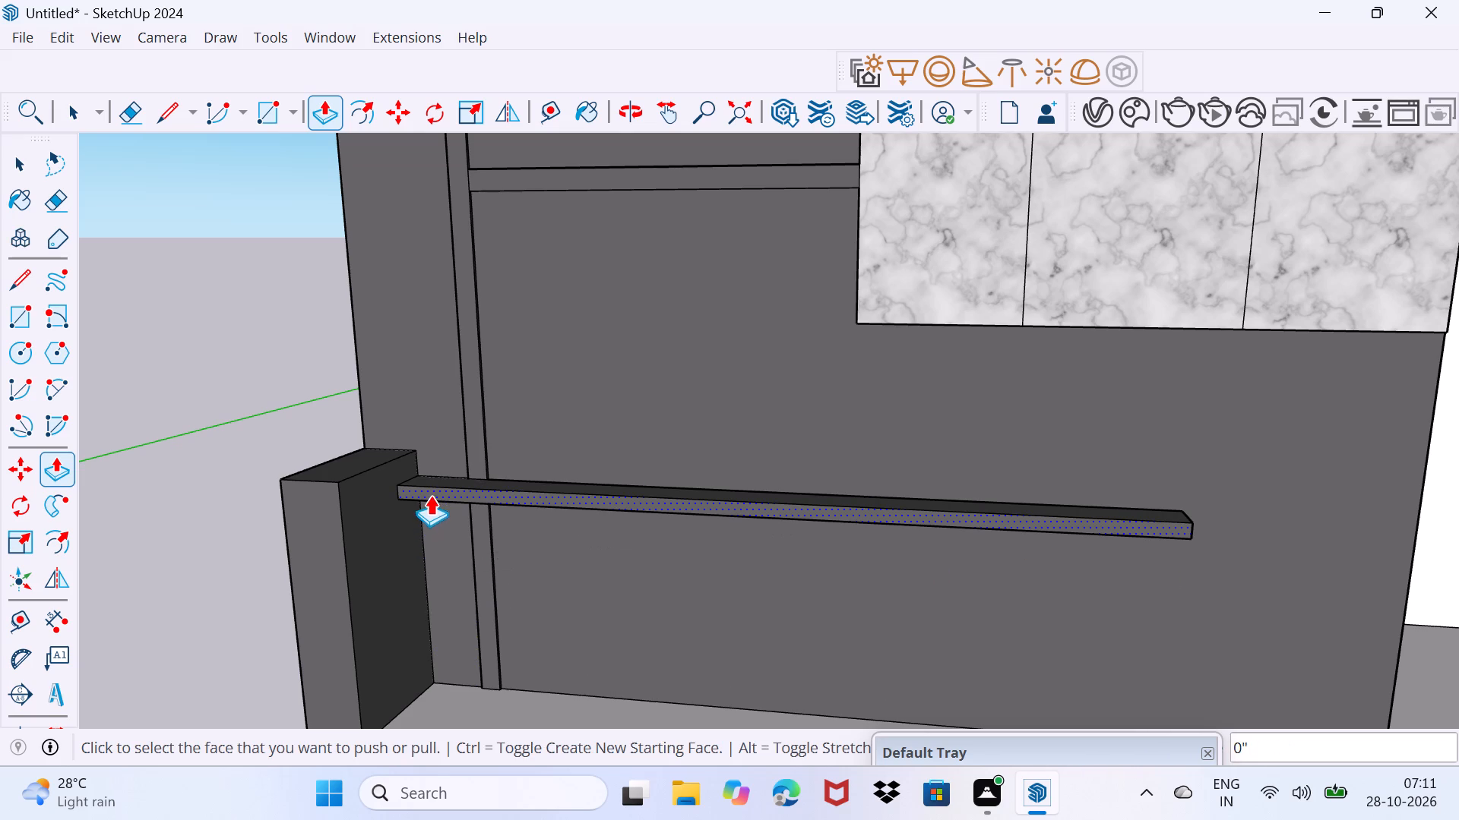
click(430, 492)
click(419, 500)
Push/Pull the bar's underside downward about 1 3/16" to thicken it.
middle_drag(538, 526, 417, 409)
scroll(543, 541, up, 5)
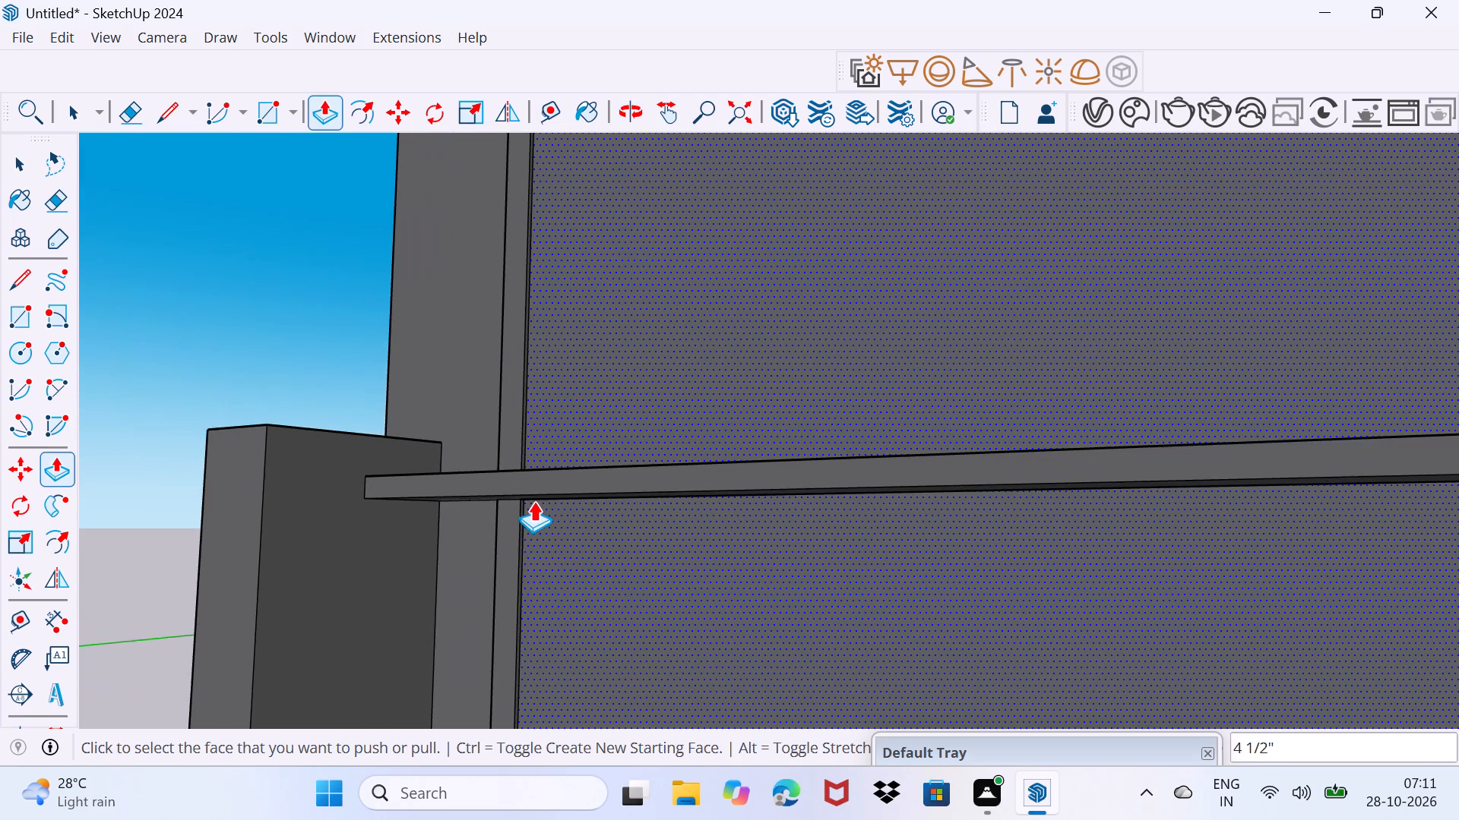
scroll(533, 501, up, 3)
middle_drag(530, 506, 567, 453)
click(537, 472)
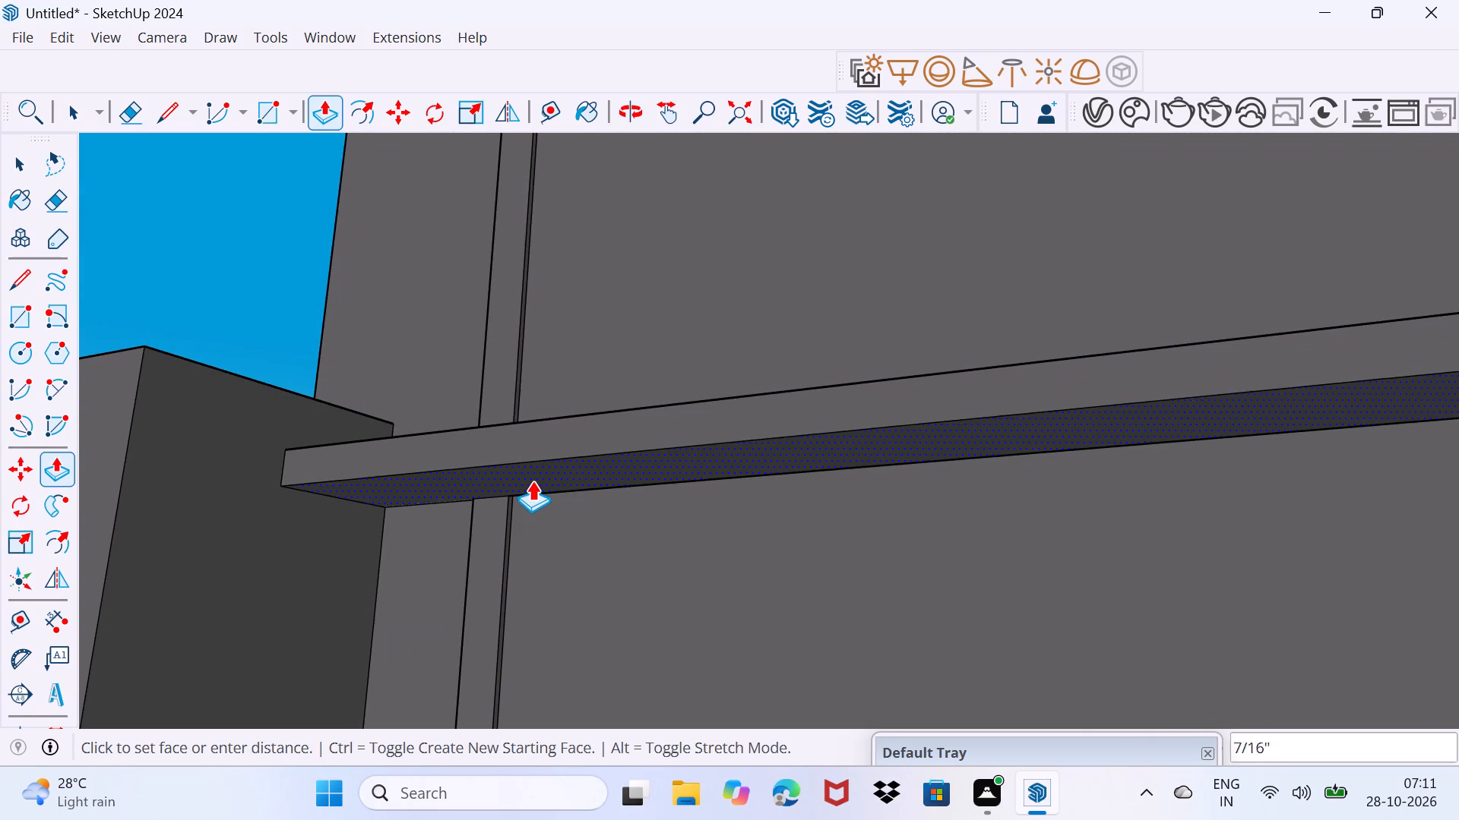
click(529, 486)
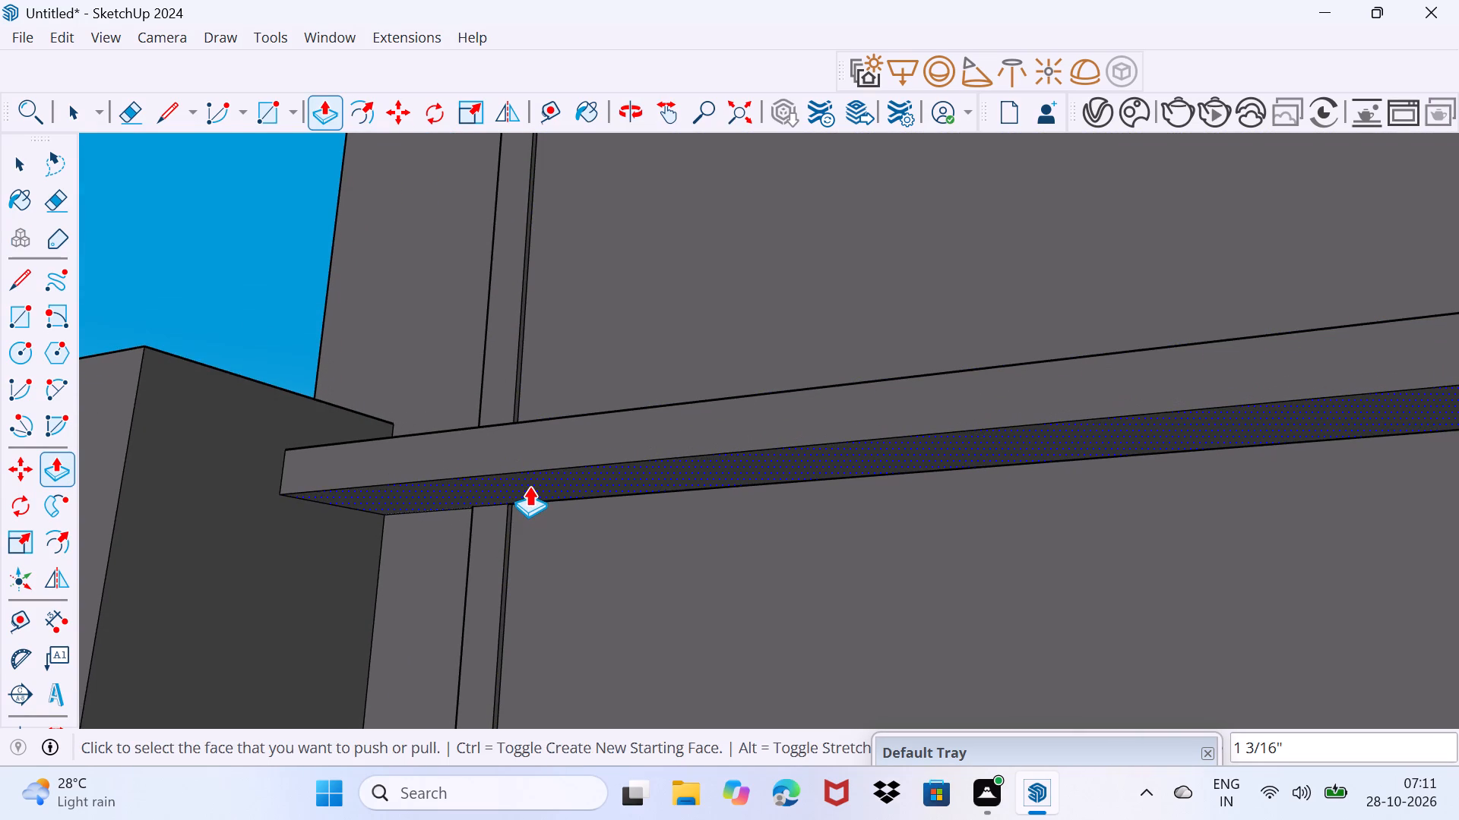
key(space)
Push/Pull the part of the thin vertical strip below the bar about 5/8", flush with the wall.
drag(517, 576, 548, 517)
scroll(538, 494, down, 7)
scroll(494, 592, up, 3)
middle_drag(496, 594, 580, 622)
click(507, 592)
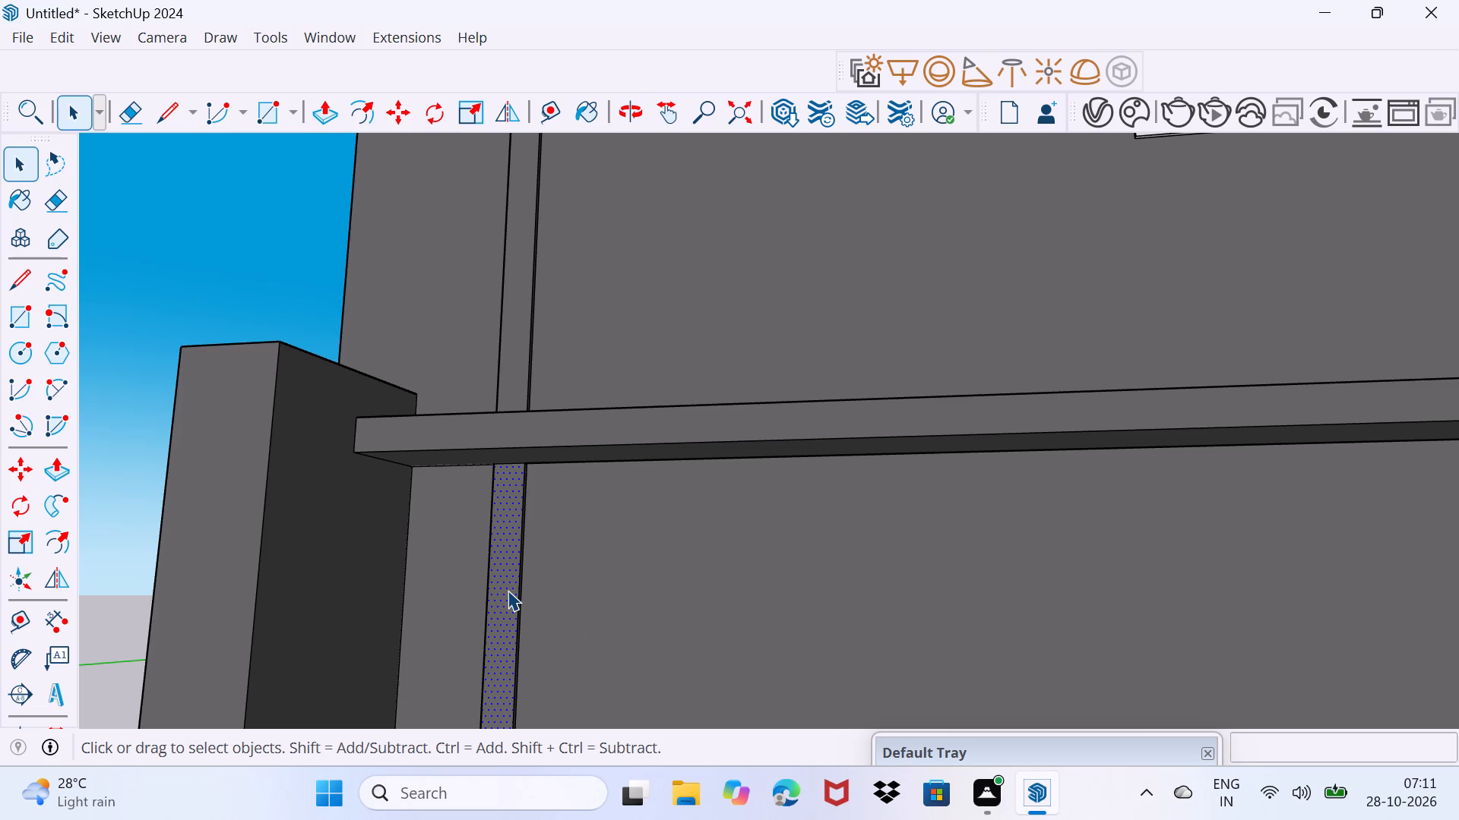
key(p)
click(508, 590)
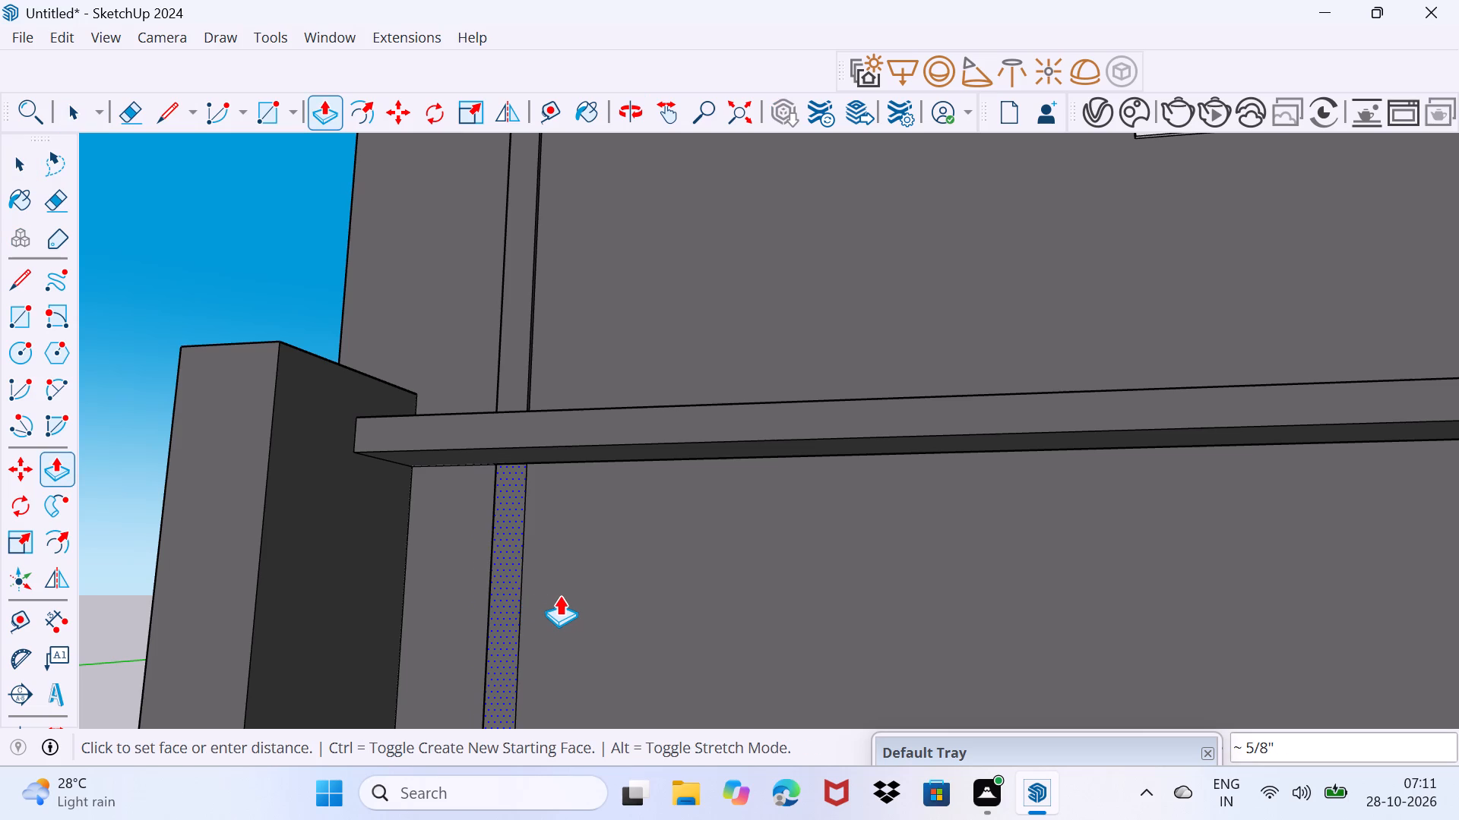
click(559, 595)
key(space)
Erase the two vertical edge lines of the strip on the wall below the bar.
scroll(515, 607, up, 4)
drag(500, 625, 502, 618)
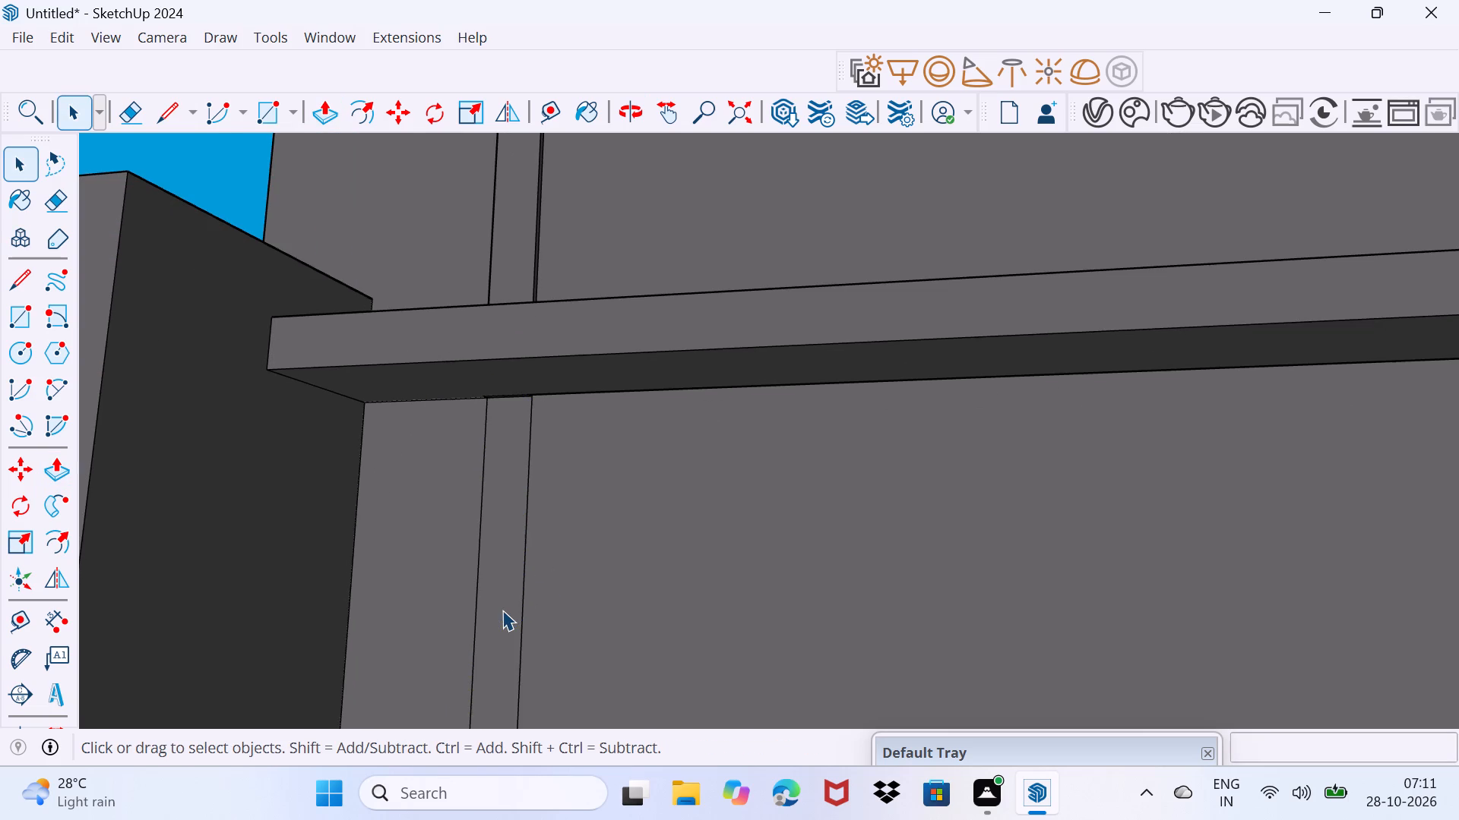
key(e)
drag(457, 599, 589, 617)
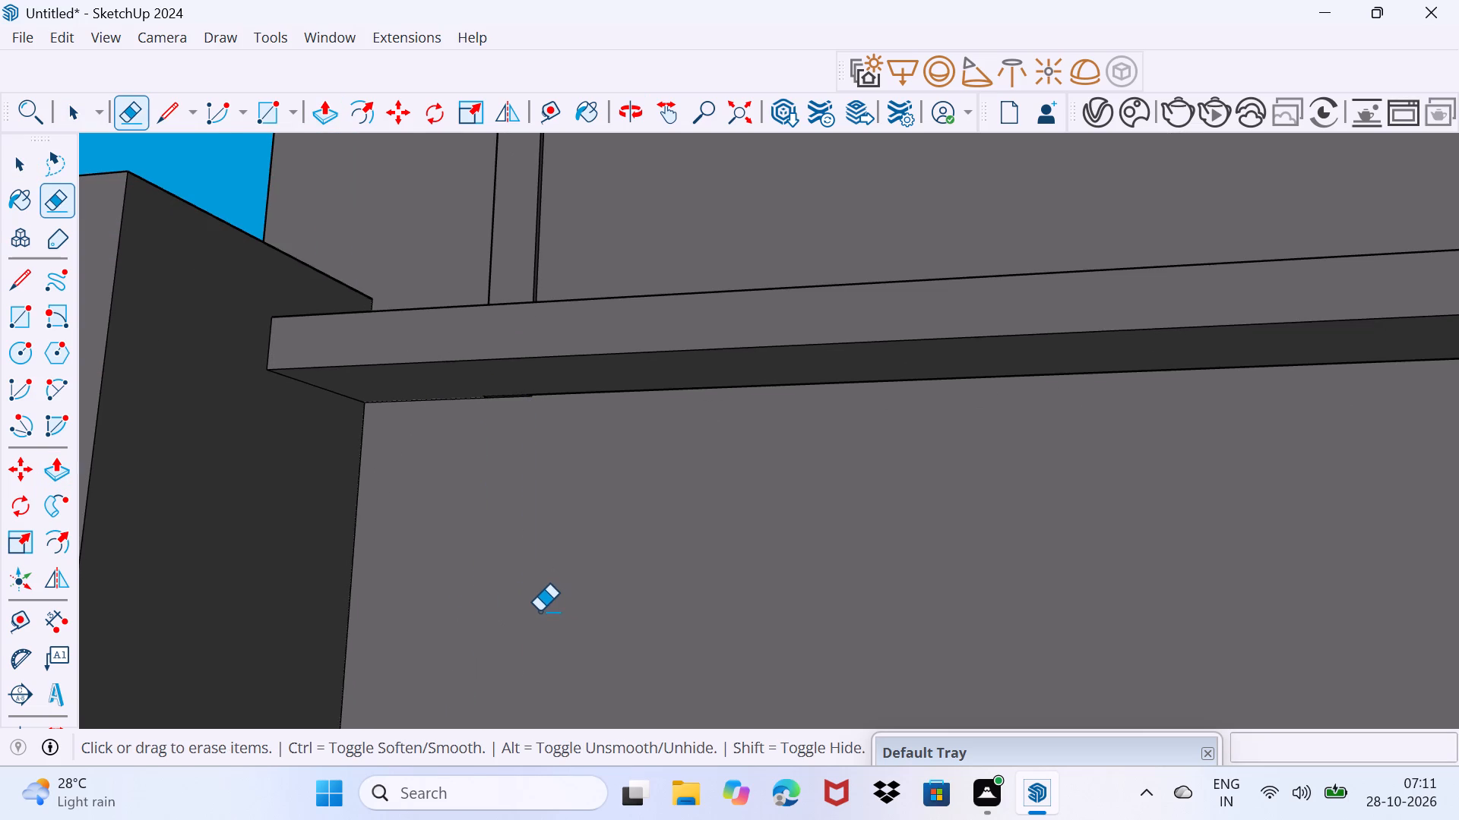
Draw a rectangle about 7" by 11 9/16" on the bar's underside at its free end.
scroll(540, 610, down, 19)
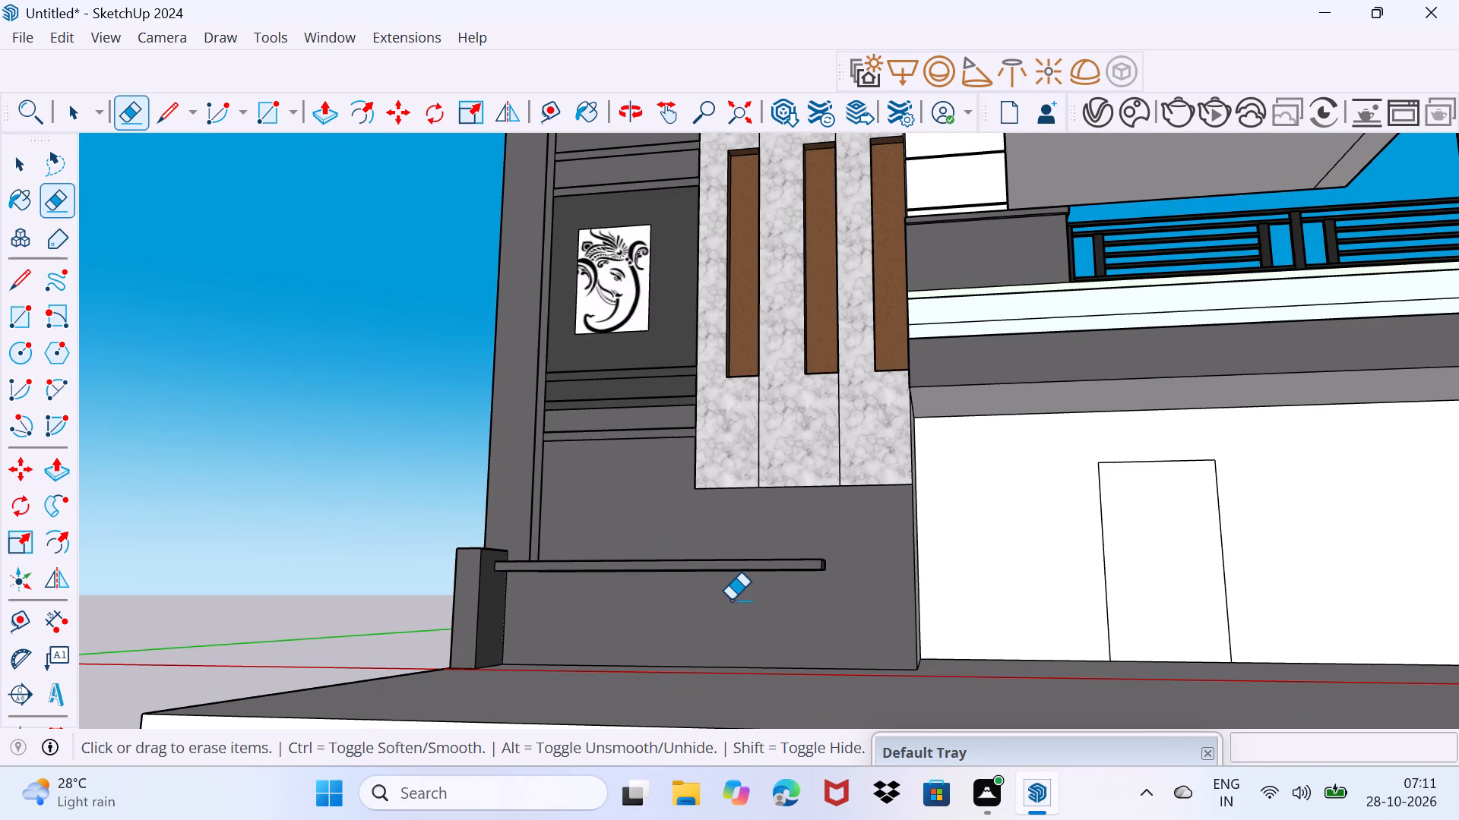
scroll(731, 600, up, 3)
middle_drag(777, 636, 631, 622)
scroll(746, 591, up, 3)
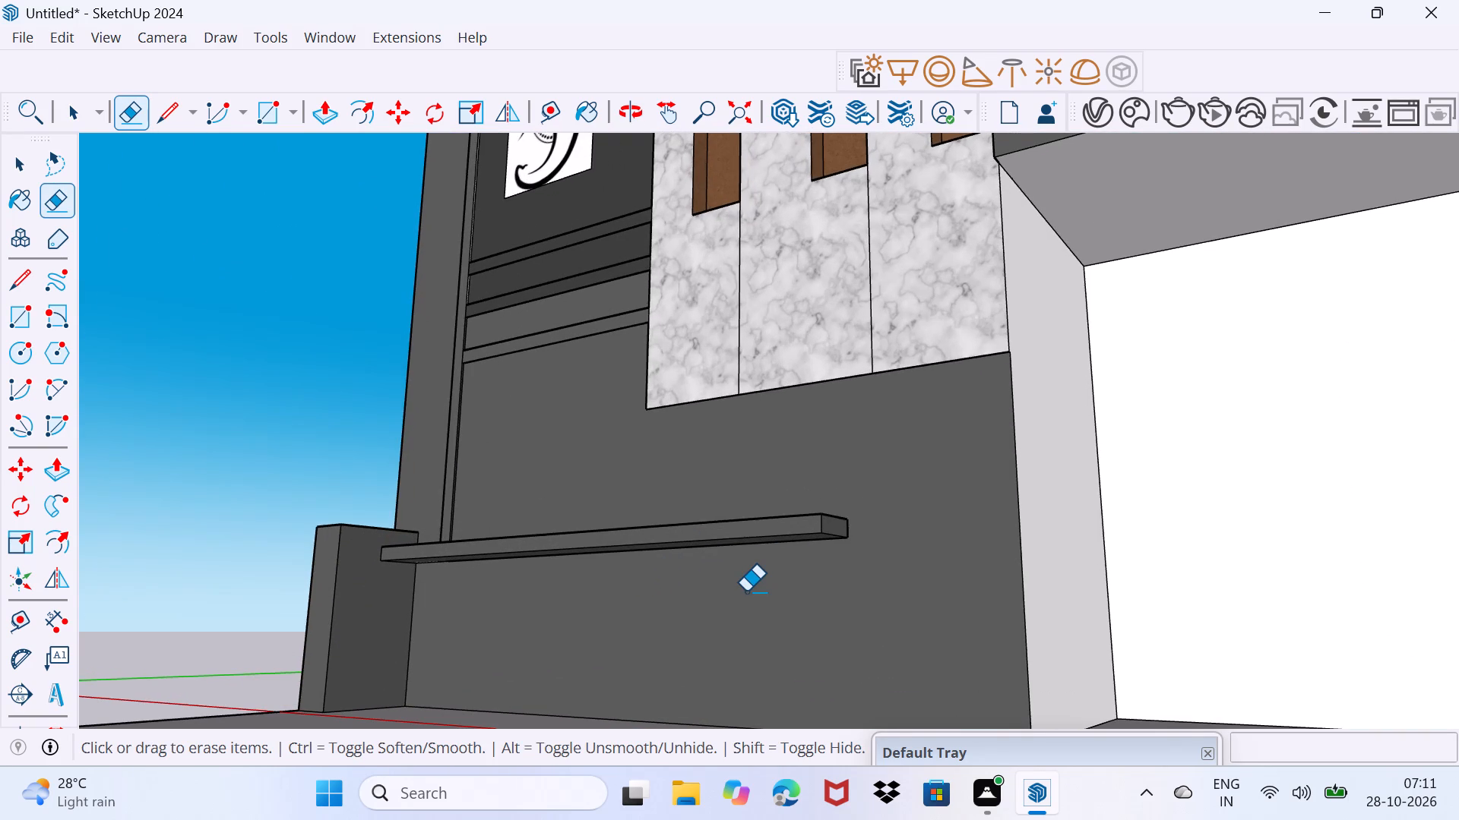
key(r)
scroll(802, 560, up, 7)
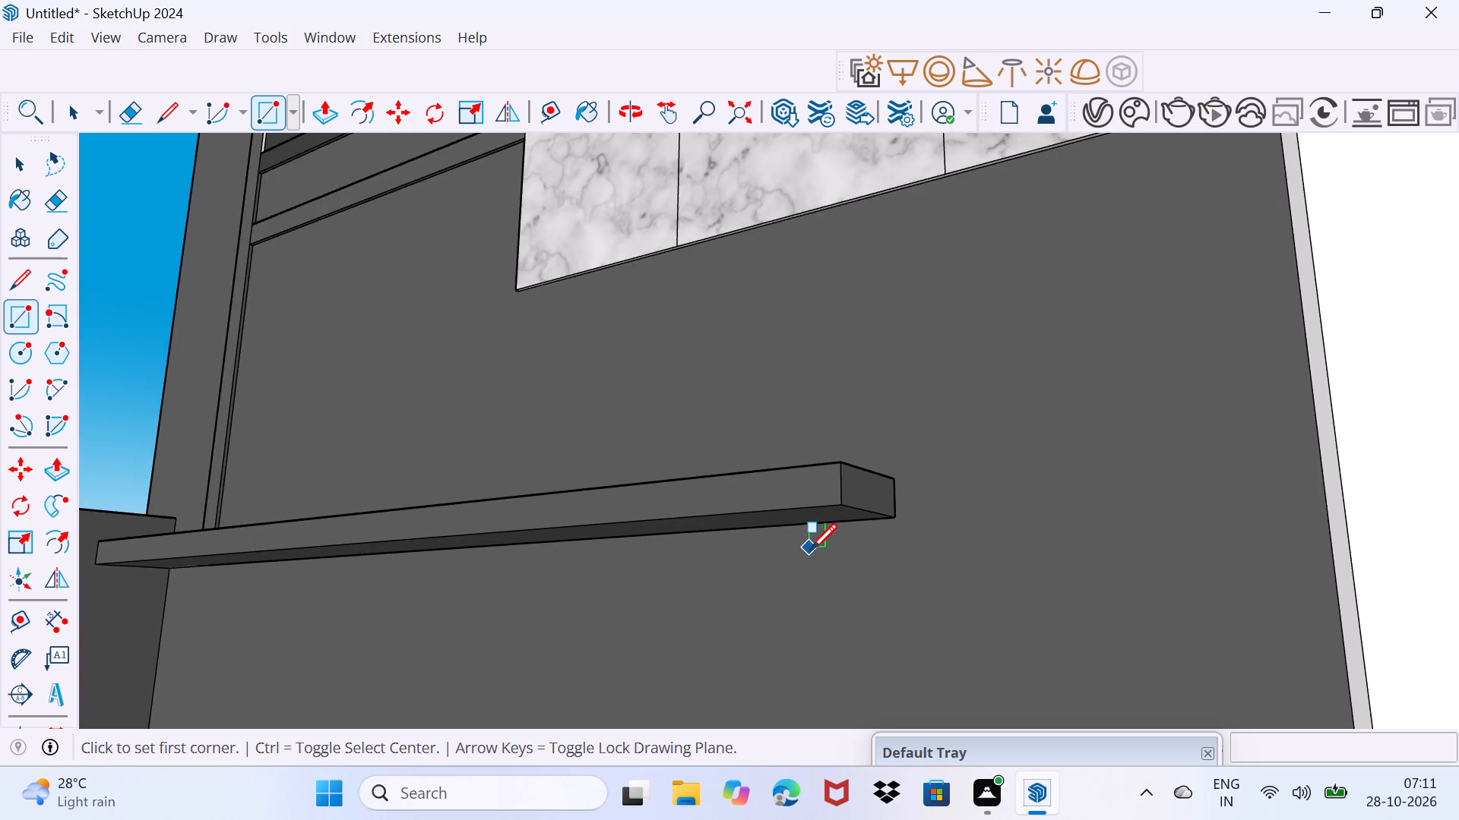
middle_drag(822, 550, 869, 509)
click(925, 439)
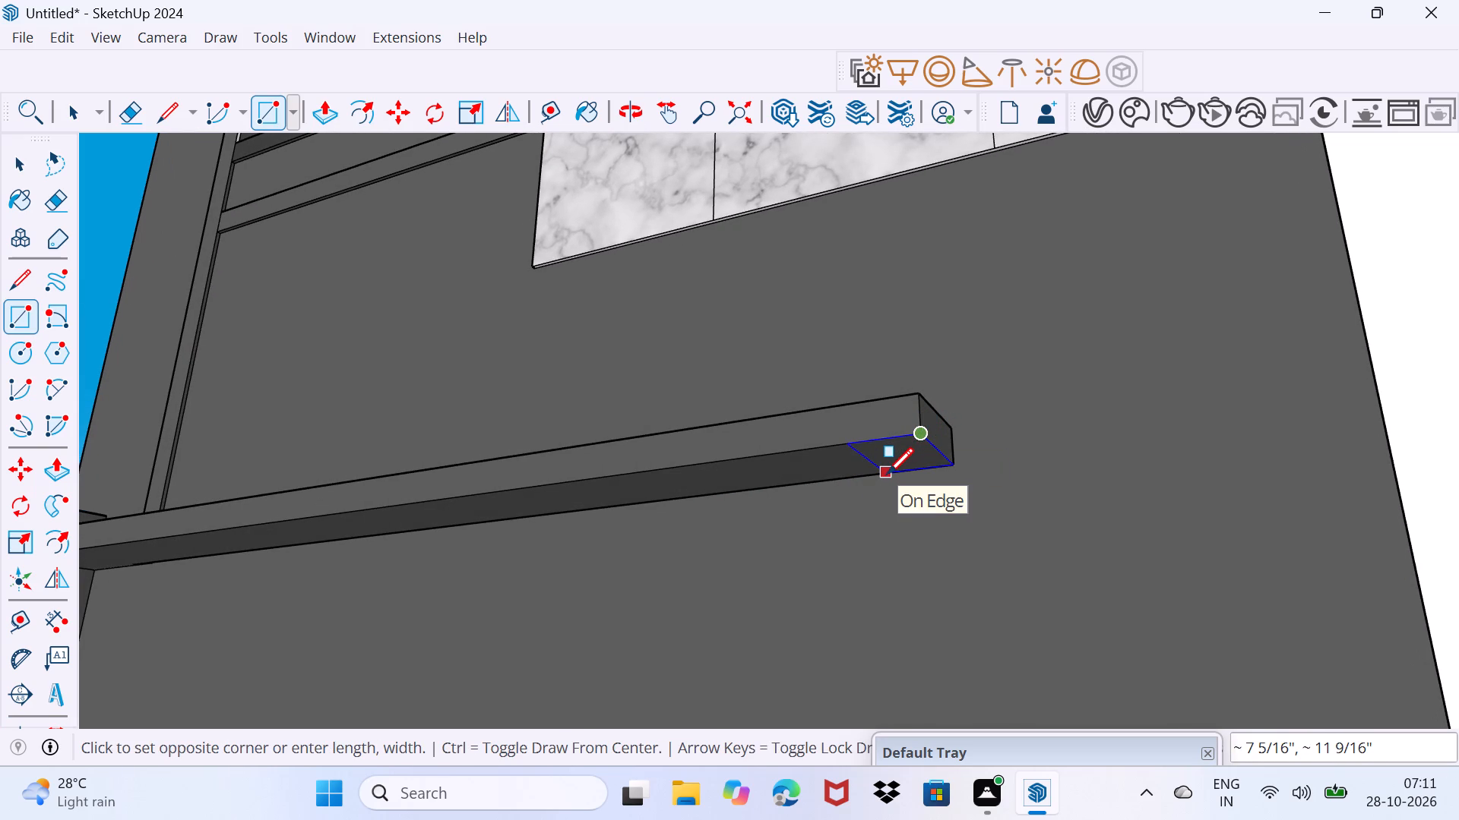
click(890, 474)
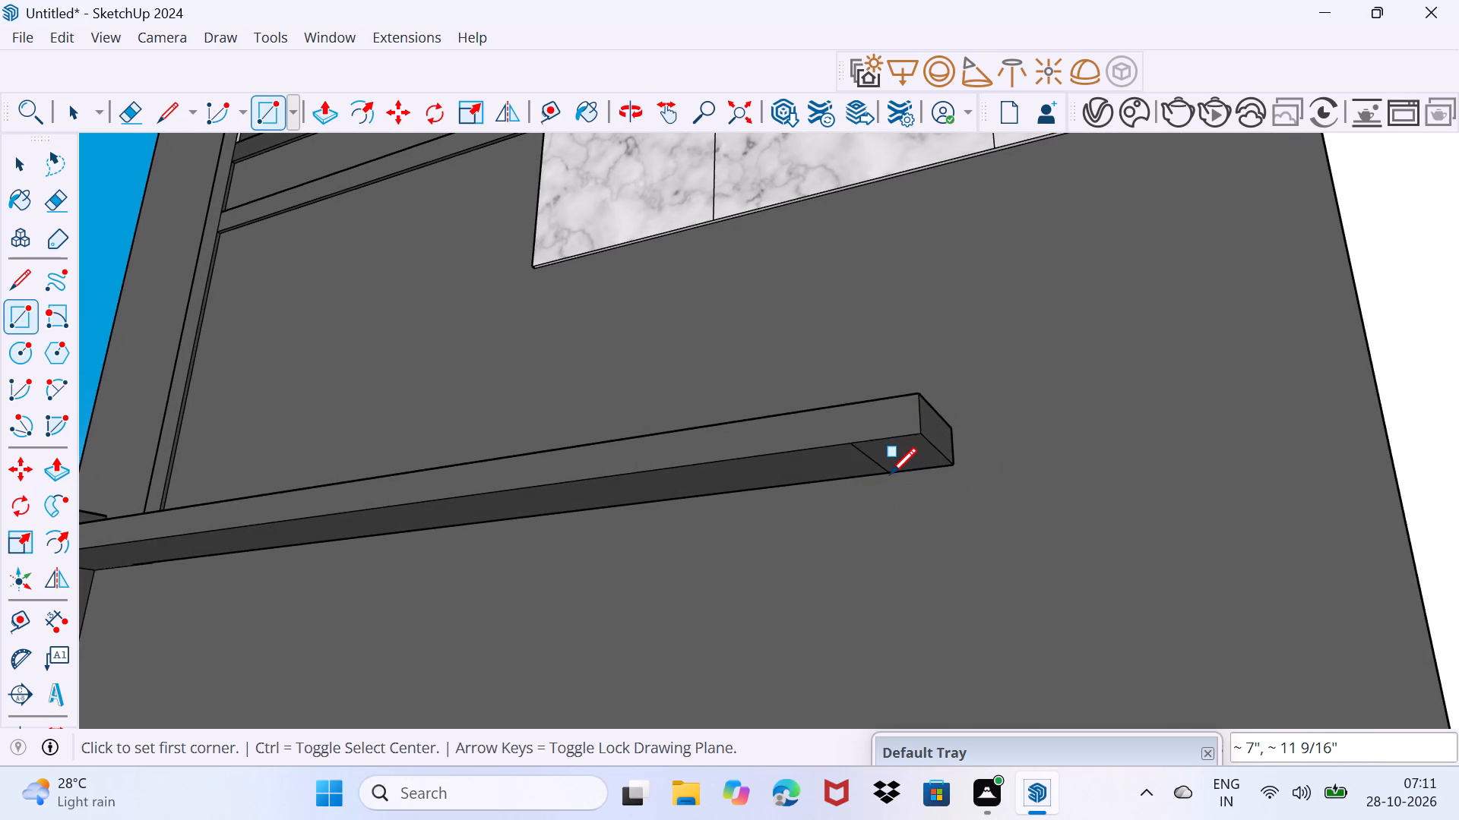
key(space)
Push/Pull the underside rectangle down about 3' 5 13/16" to the front slab as the bar's supporting leg.
click(900, 460)
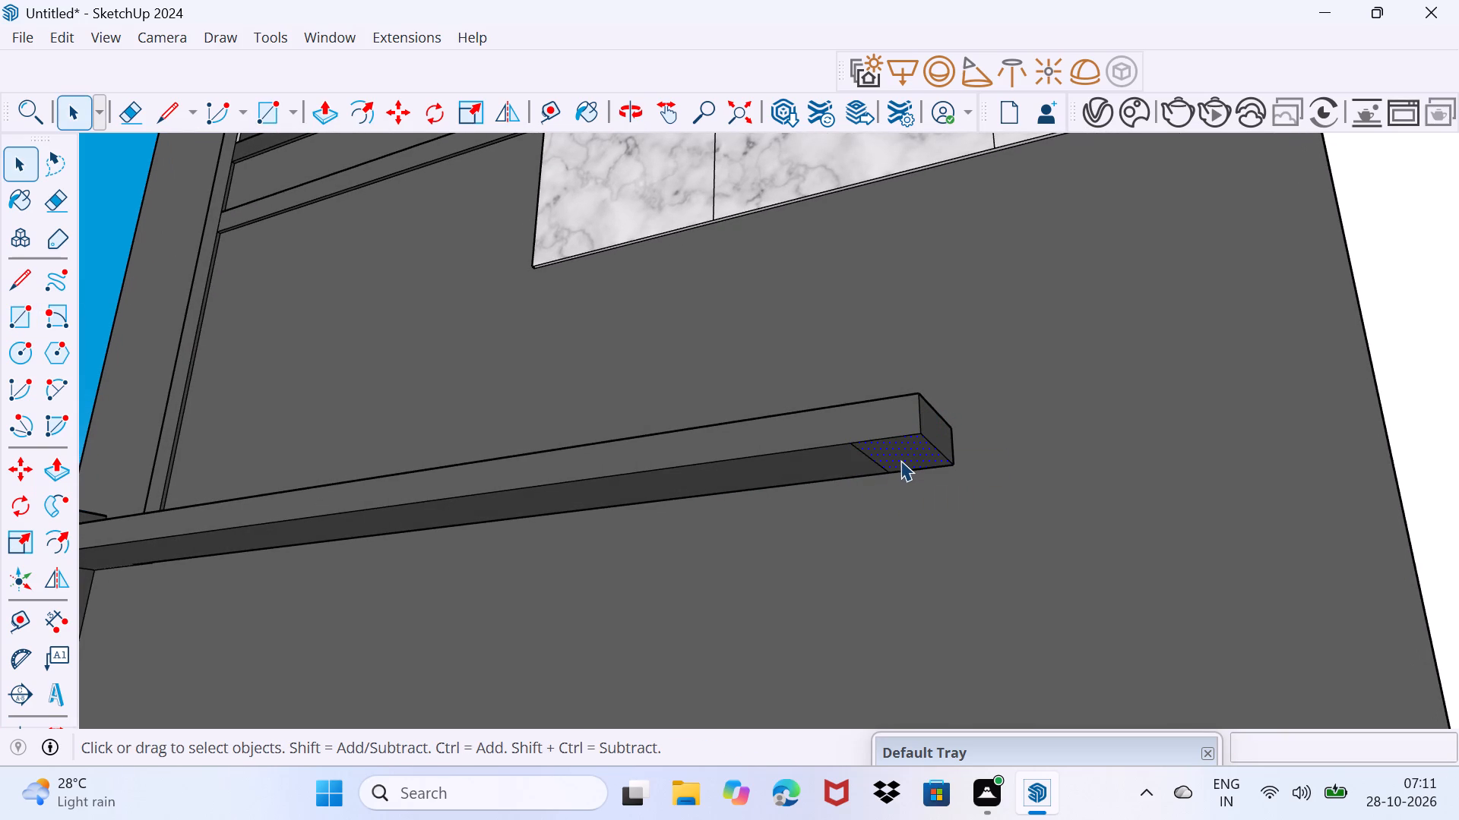
key(p)
click(900, 460)
scroll(862, 564, down, 10)
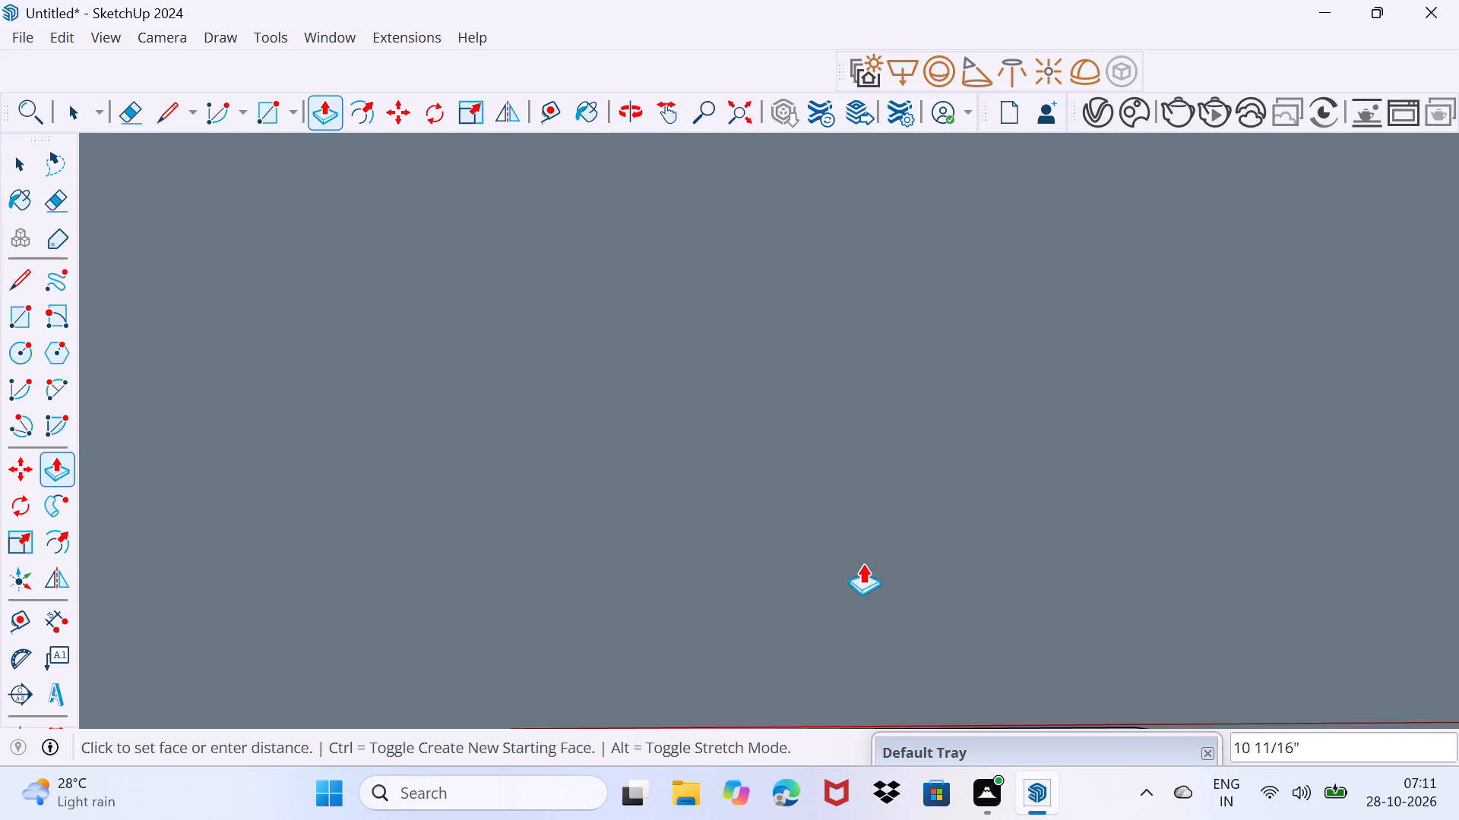
click(742, 121)
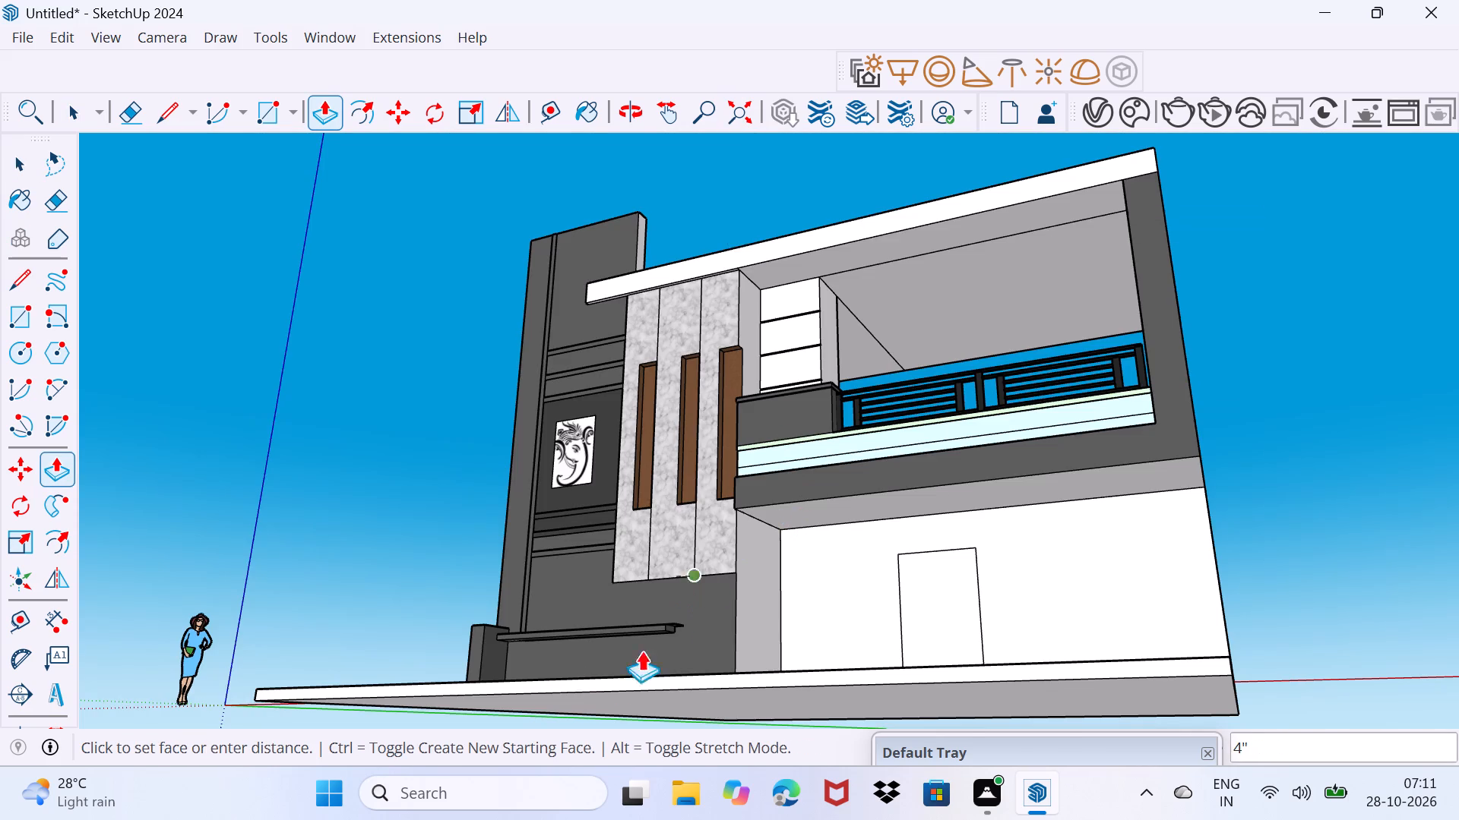
scroll(630, 656, up, 4)
middle_drag(633, 648, 709, 699)
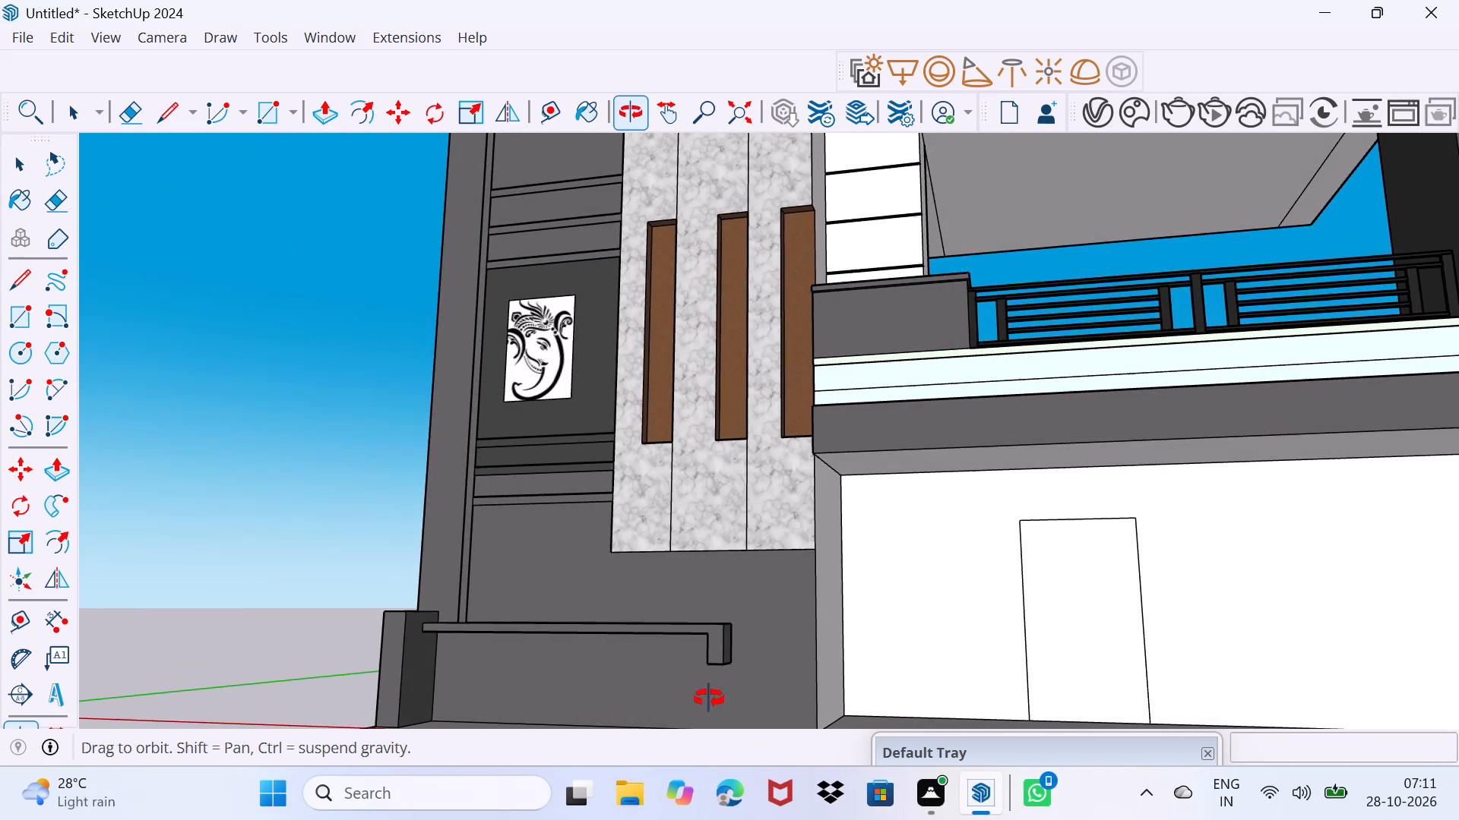
middle_drag(709, 699, 651, 507)
middle_drag(643, 481, 670, 576)
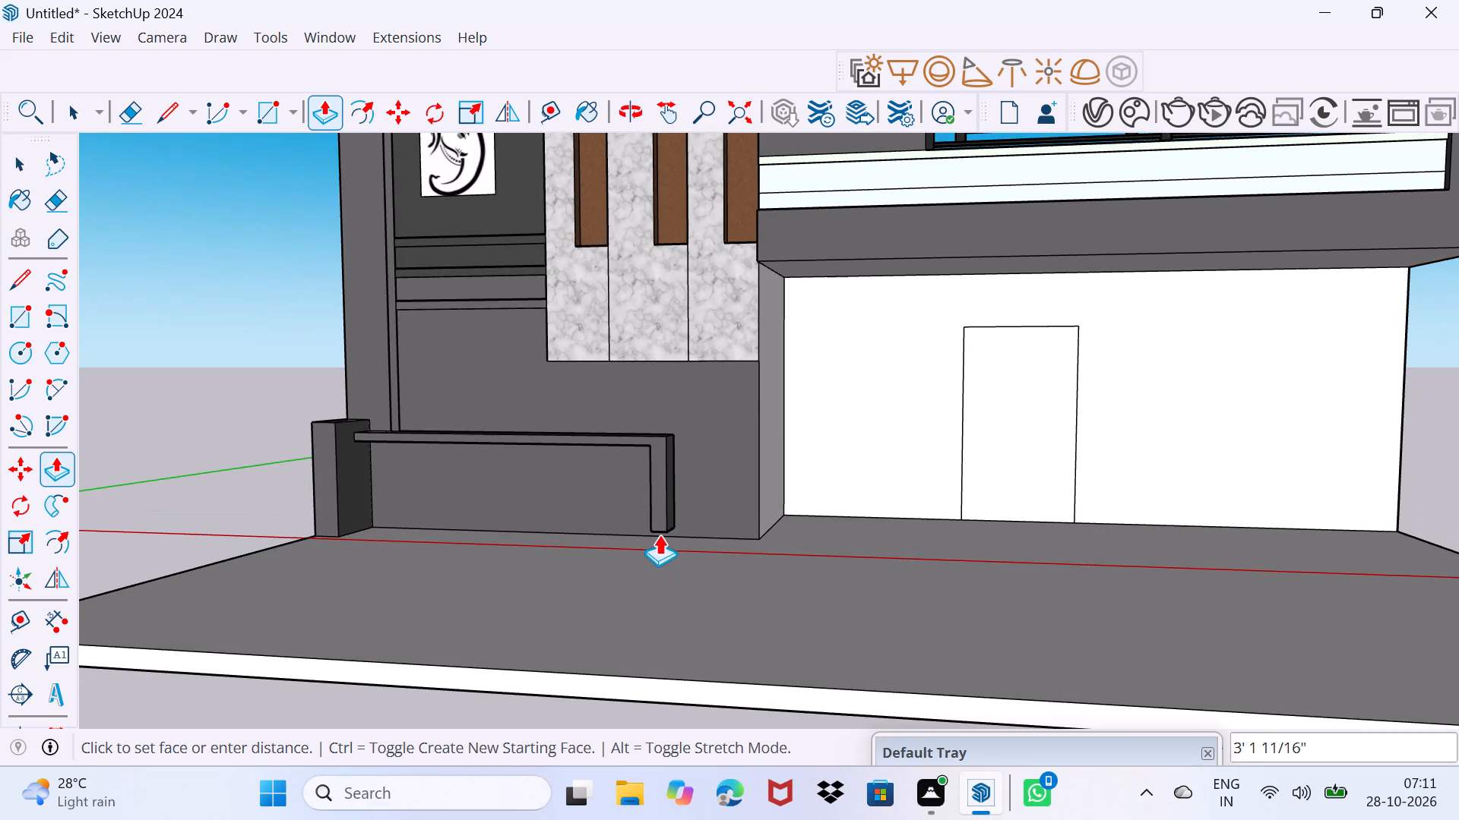
click(664, 540)
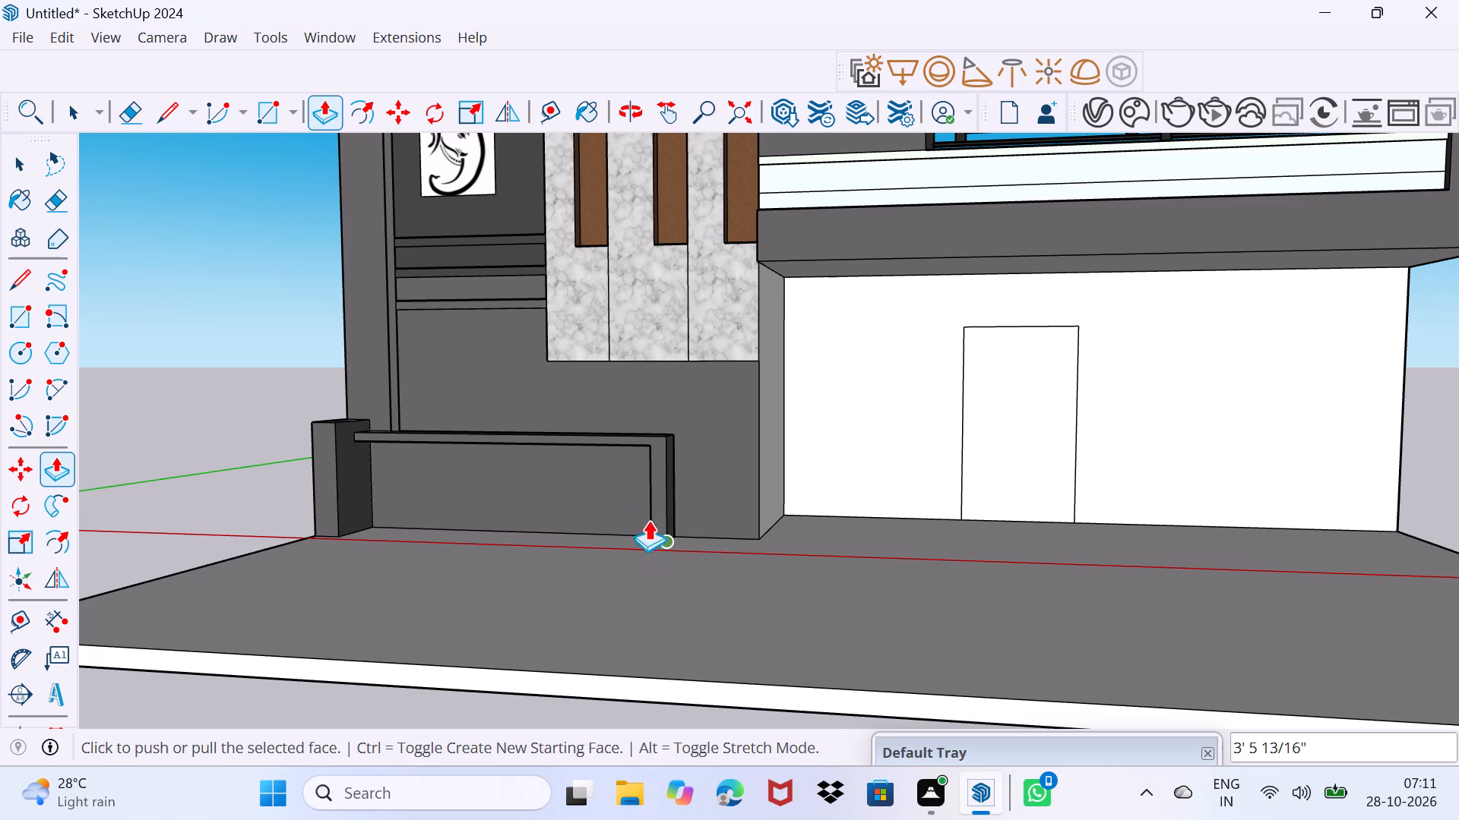
scroll(604, 487, up, 3)
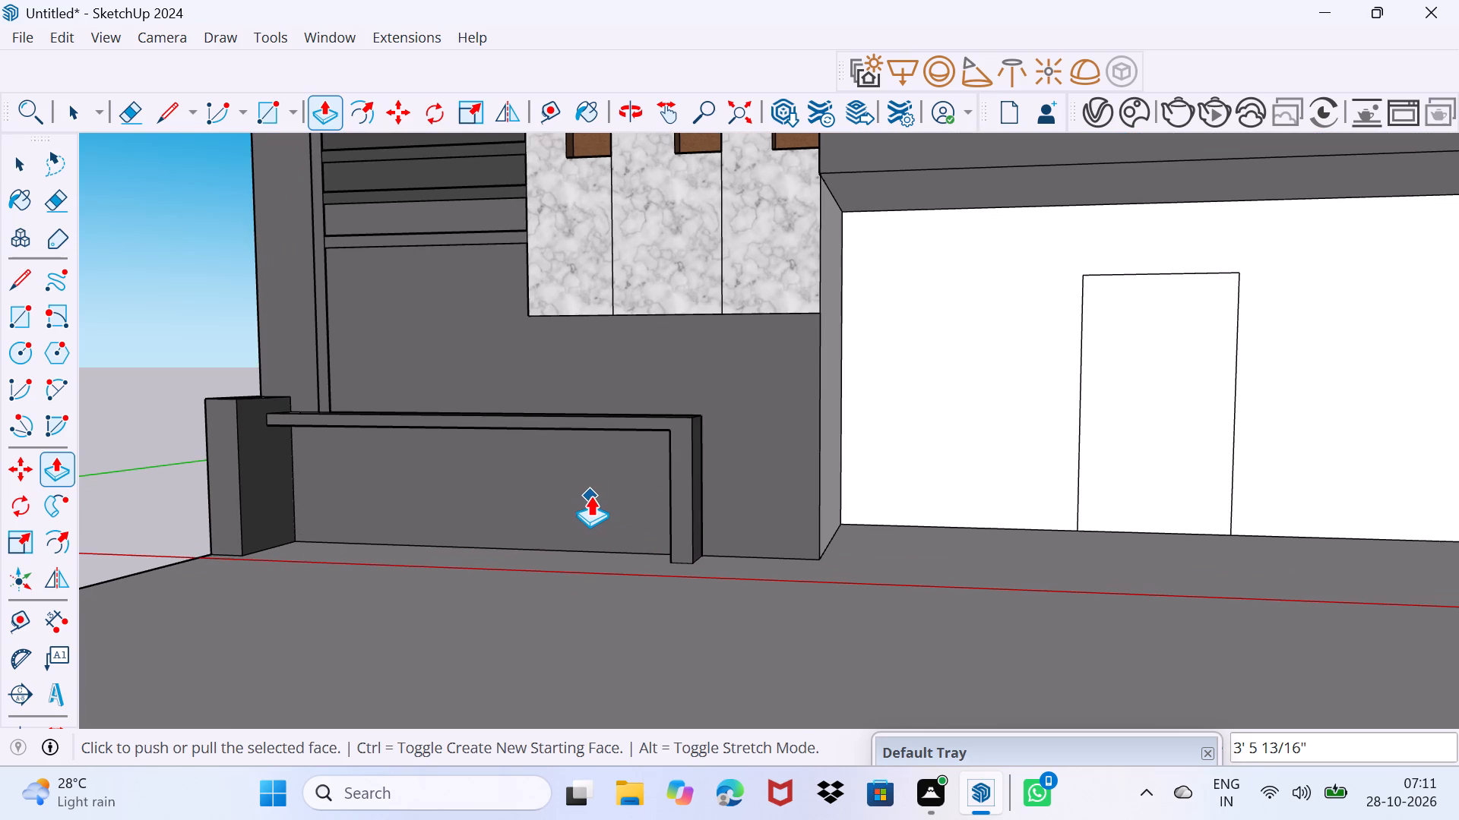
key(space)
Draw a long horizontal rectangle about 8' by 6" on the wall face beneath the bar, between block and leg.
scroll(394, 488, up, 2)
middle_drag(349, 496, 509, 424)
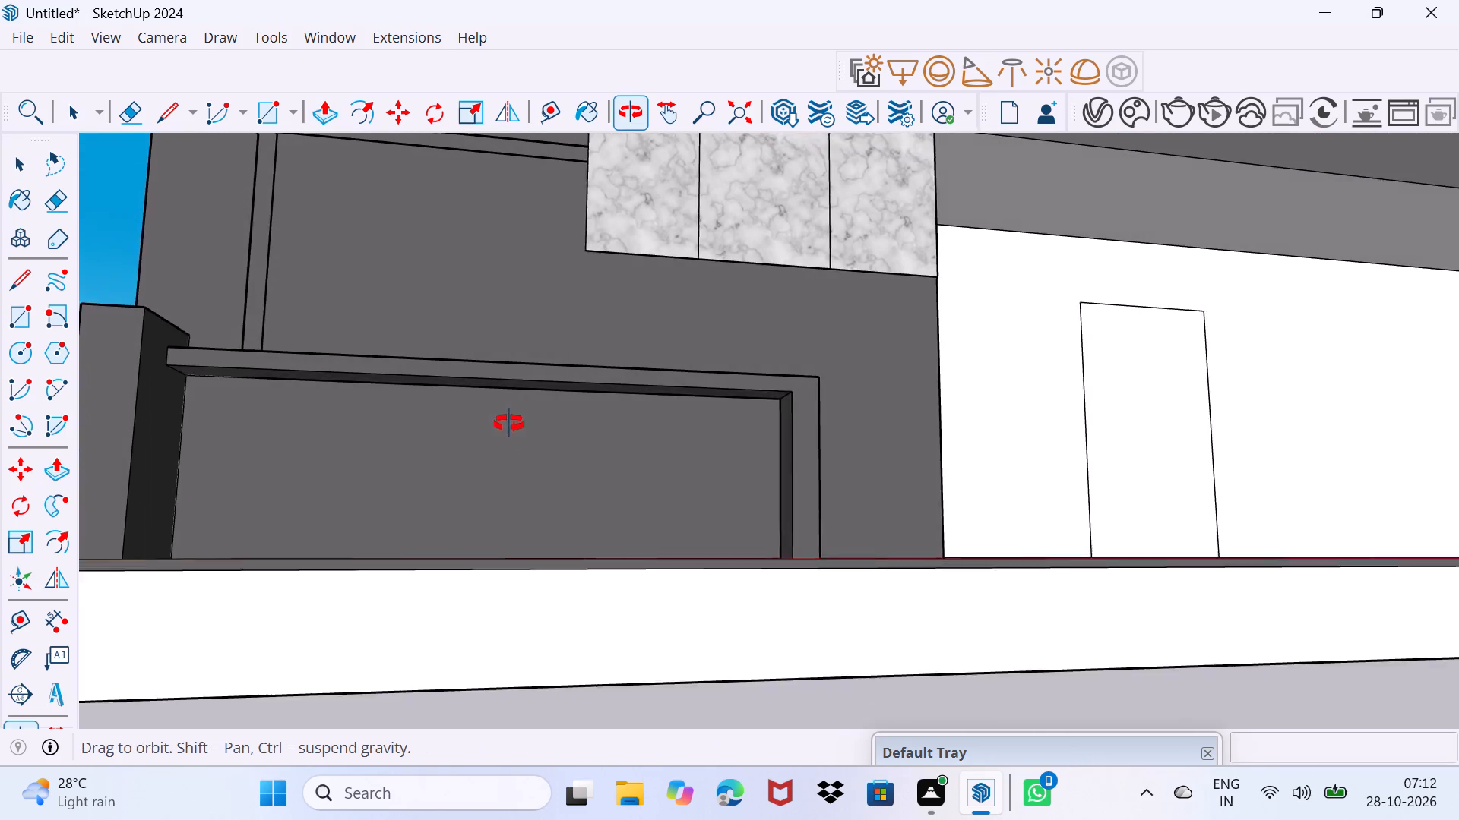
middle_drag(509, 424, 536, 443)
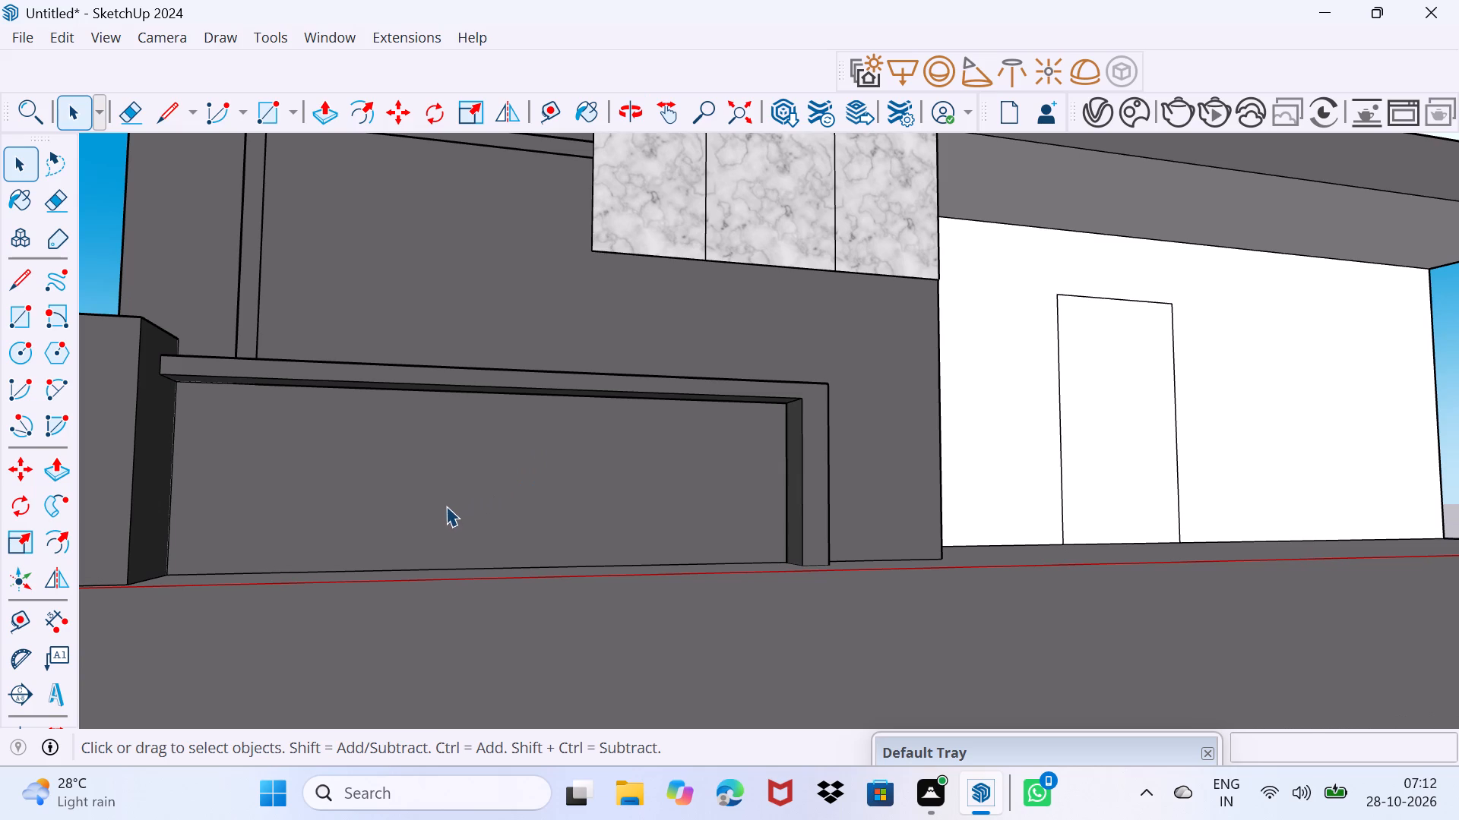
key(r)
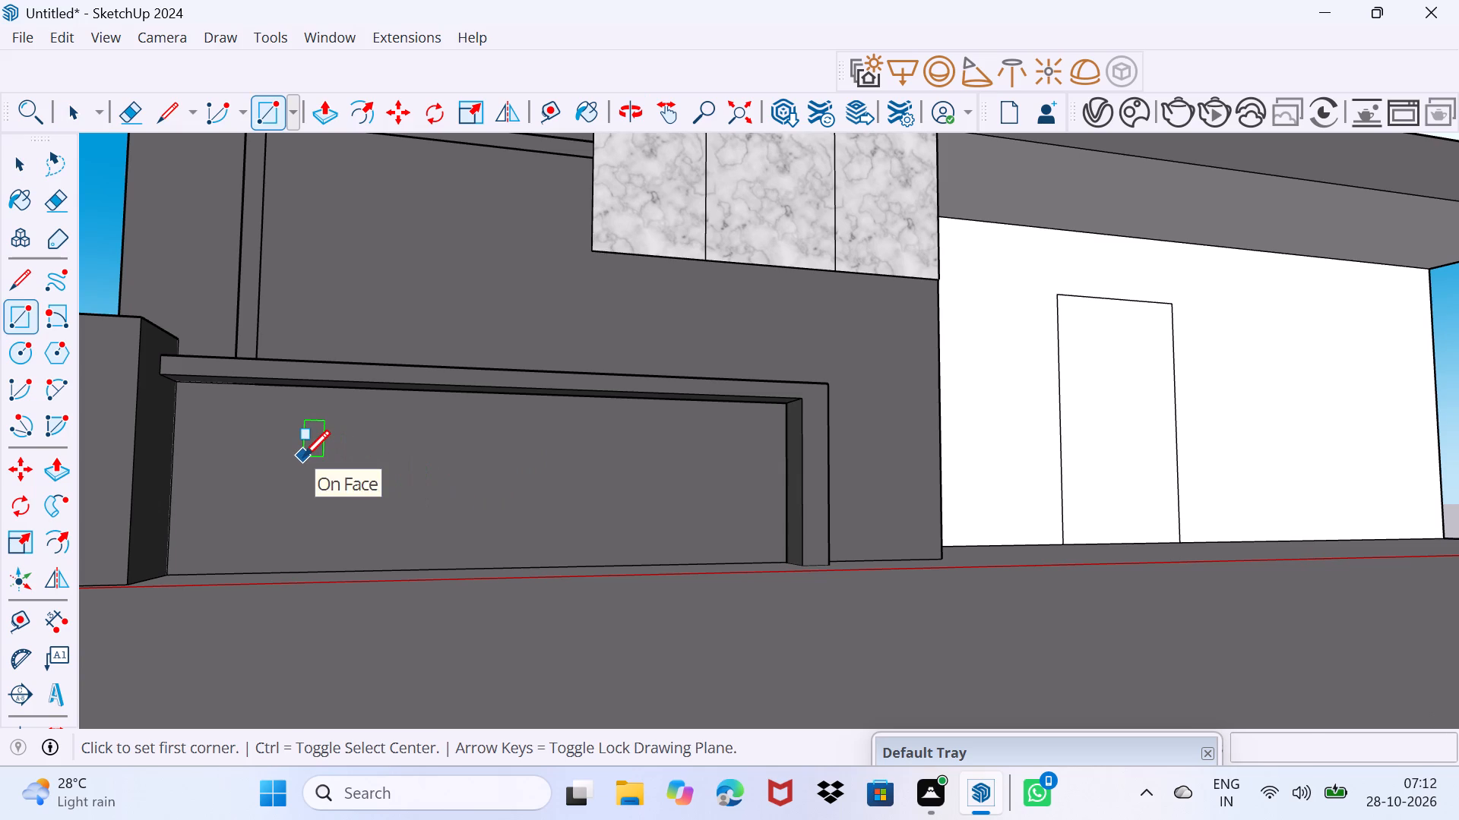
click(296, 438)
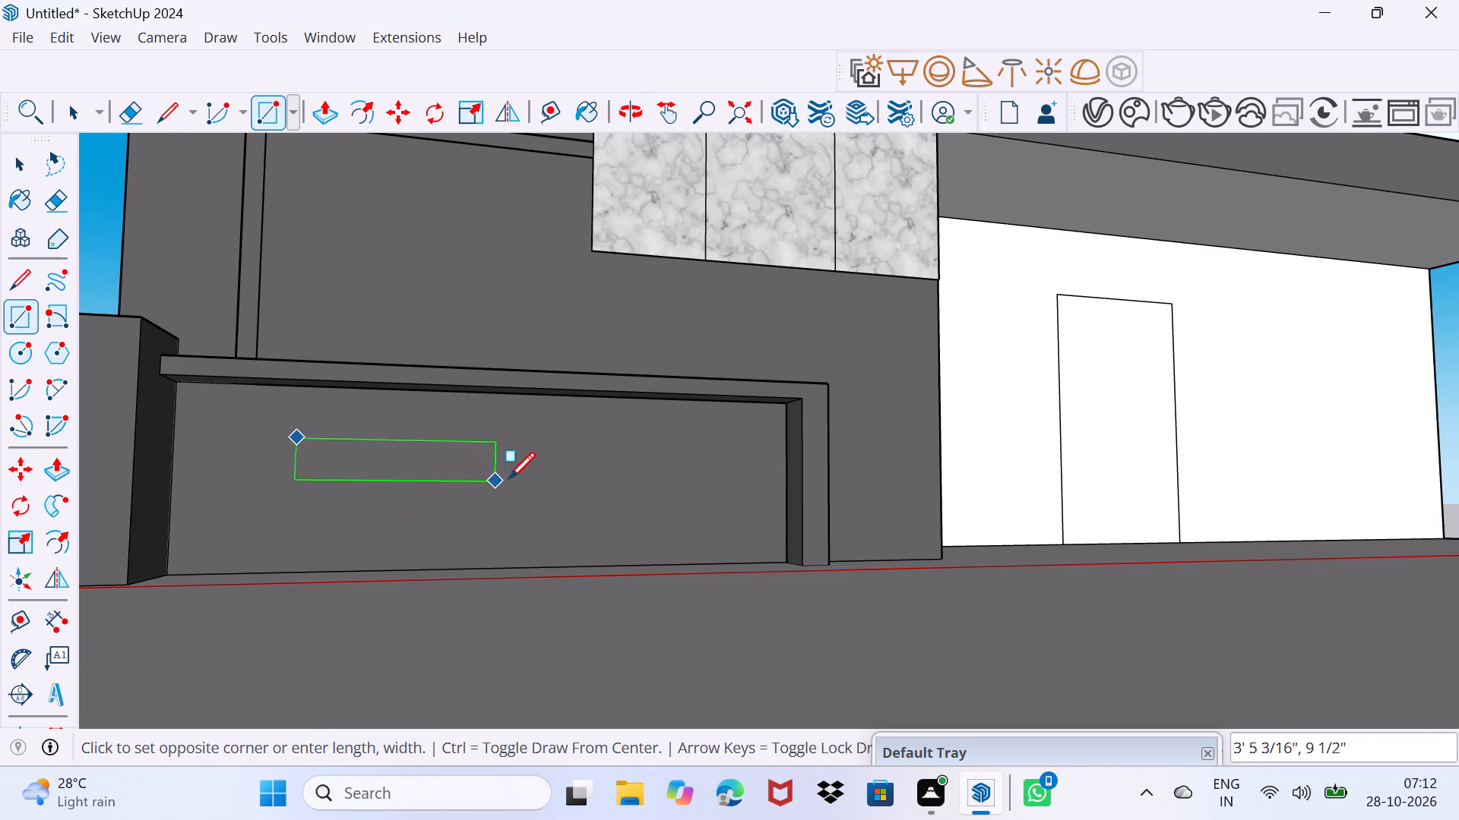
click(715, 470)
key(space)
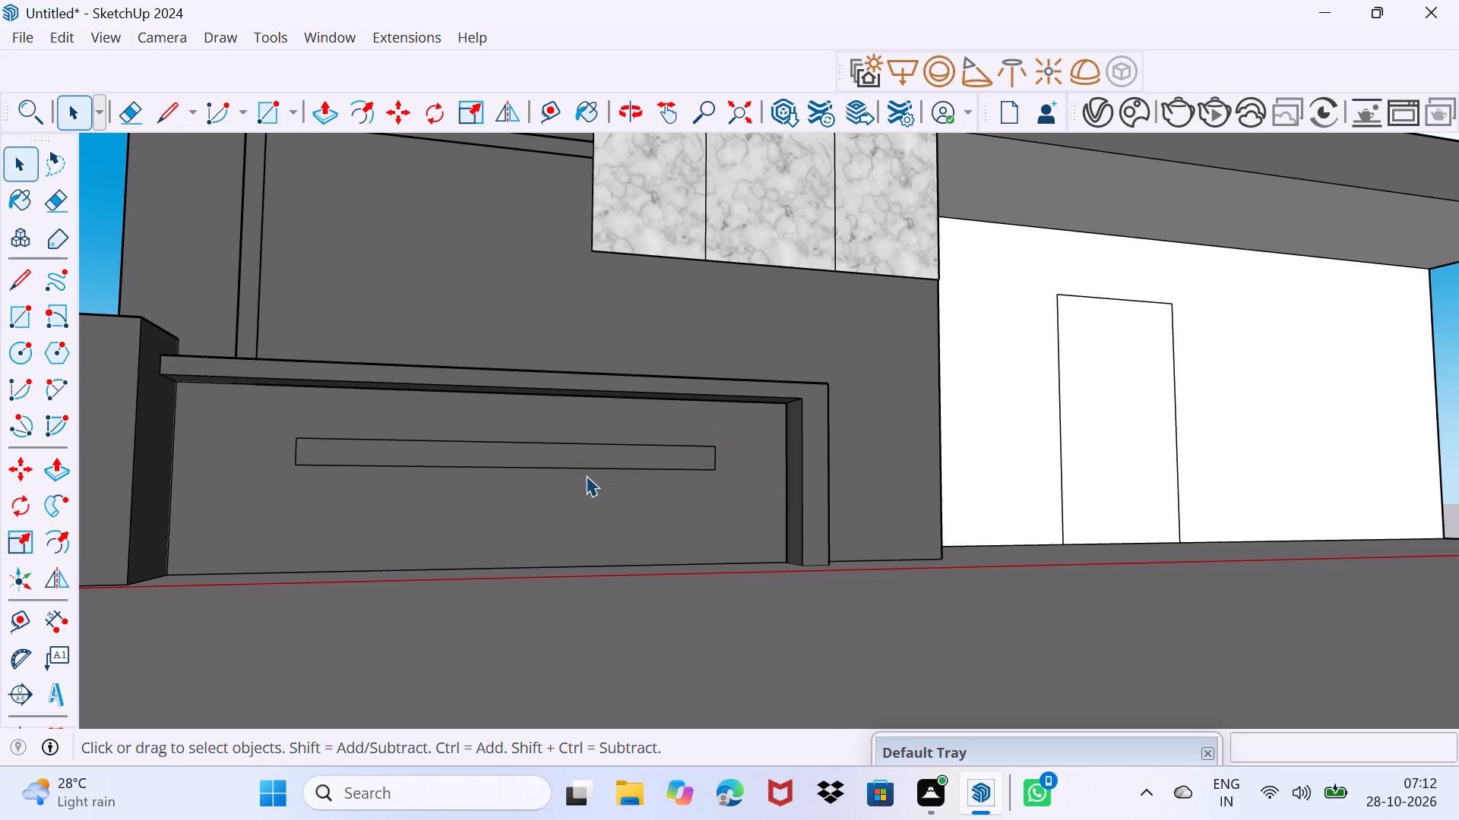
Copy the long rectangle beneath the bar about 10 5/8" straight down the wall face.
click(585, 468)
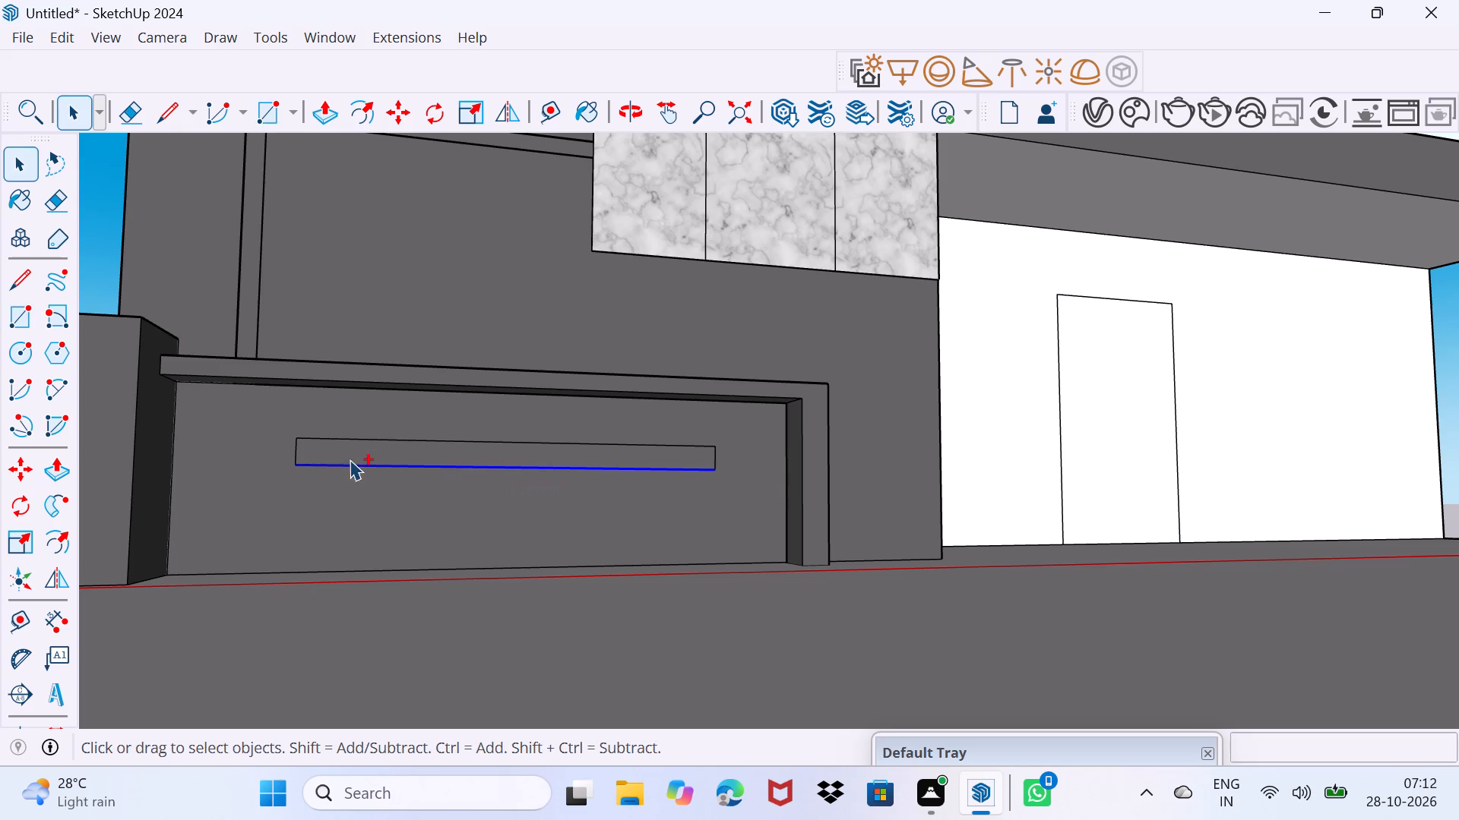
ctrl+click(295, 459)
ctrl+click(338, 439)
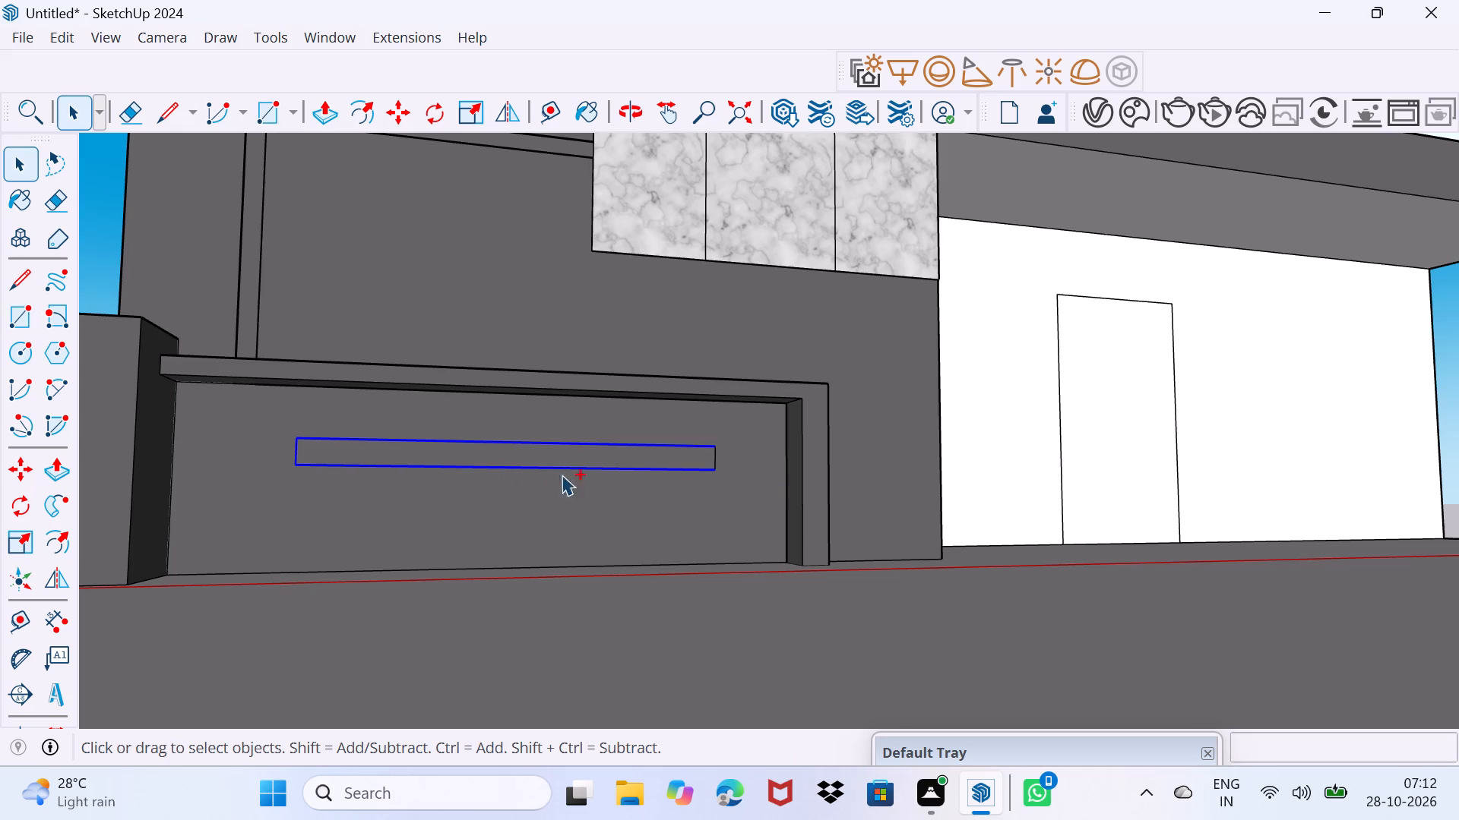
ctrl+click(716, 456)
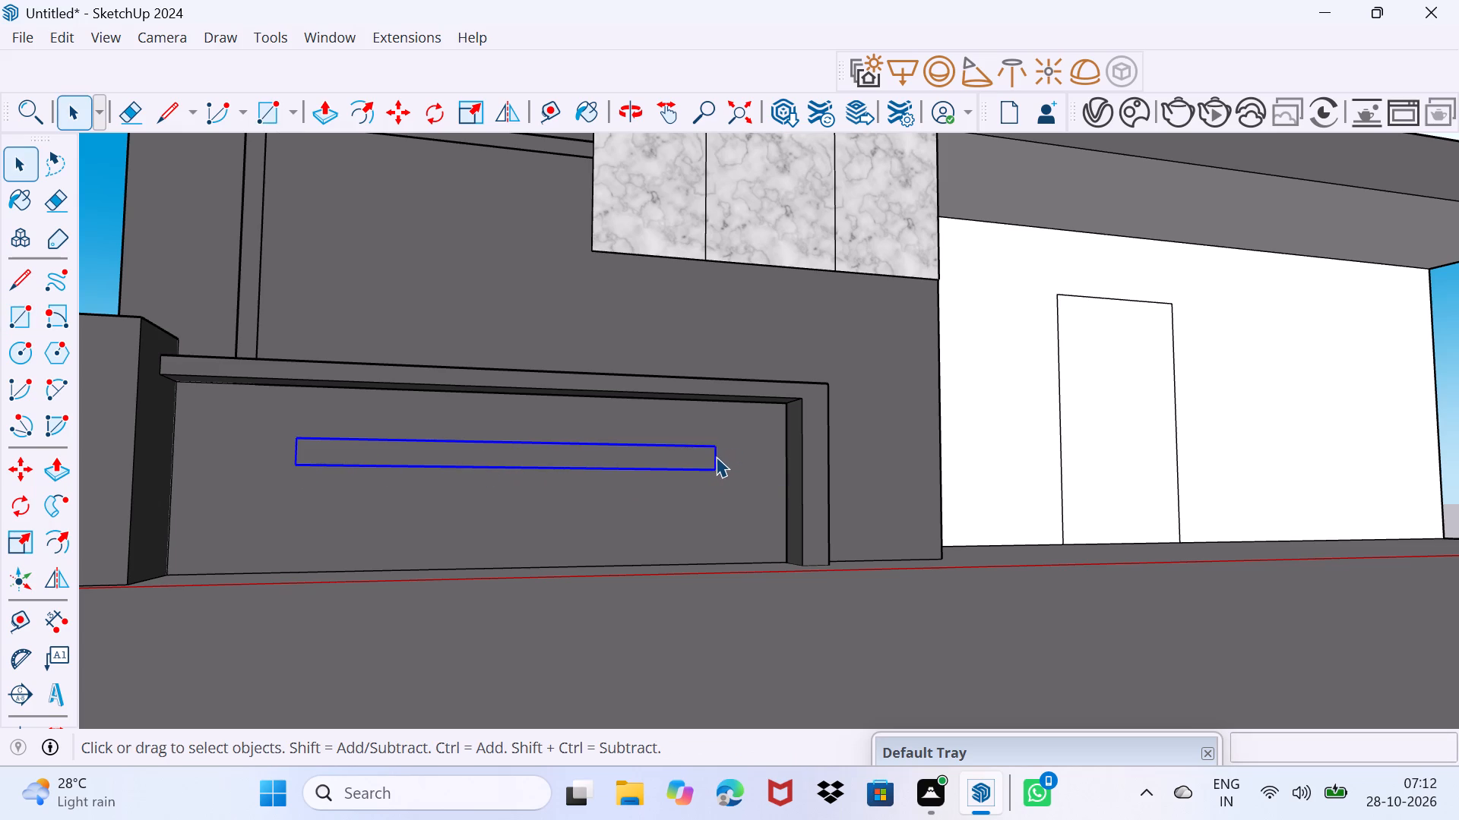
key(m)
click(710, 474)
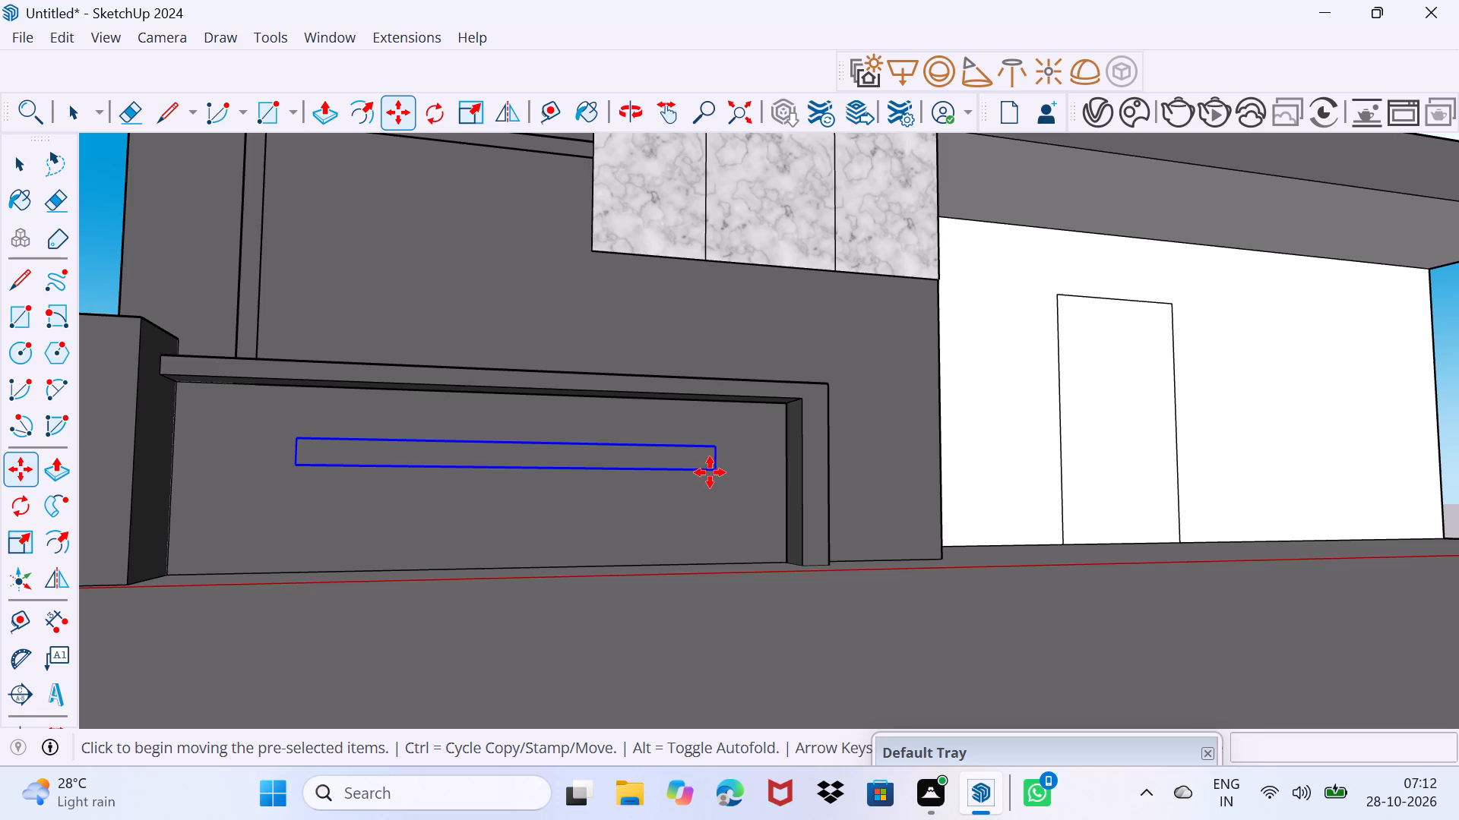
click(707, 512)
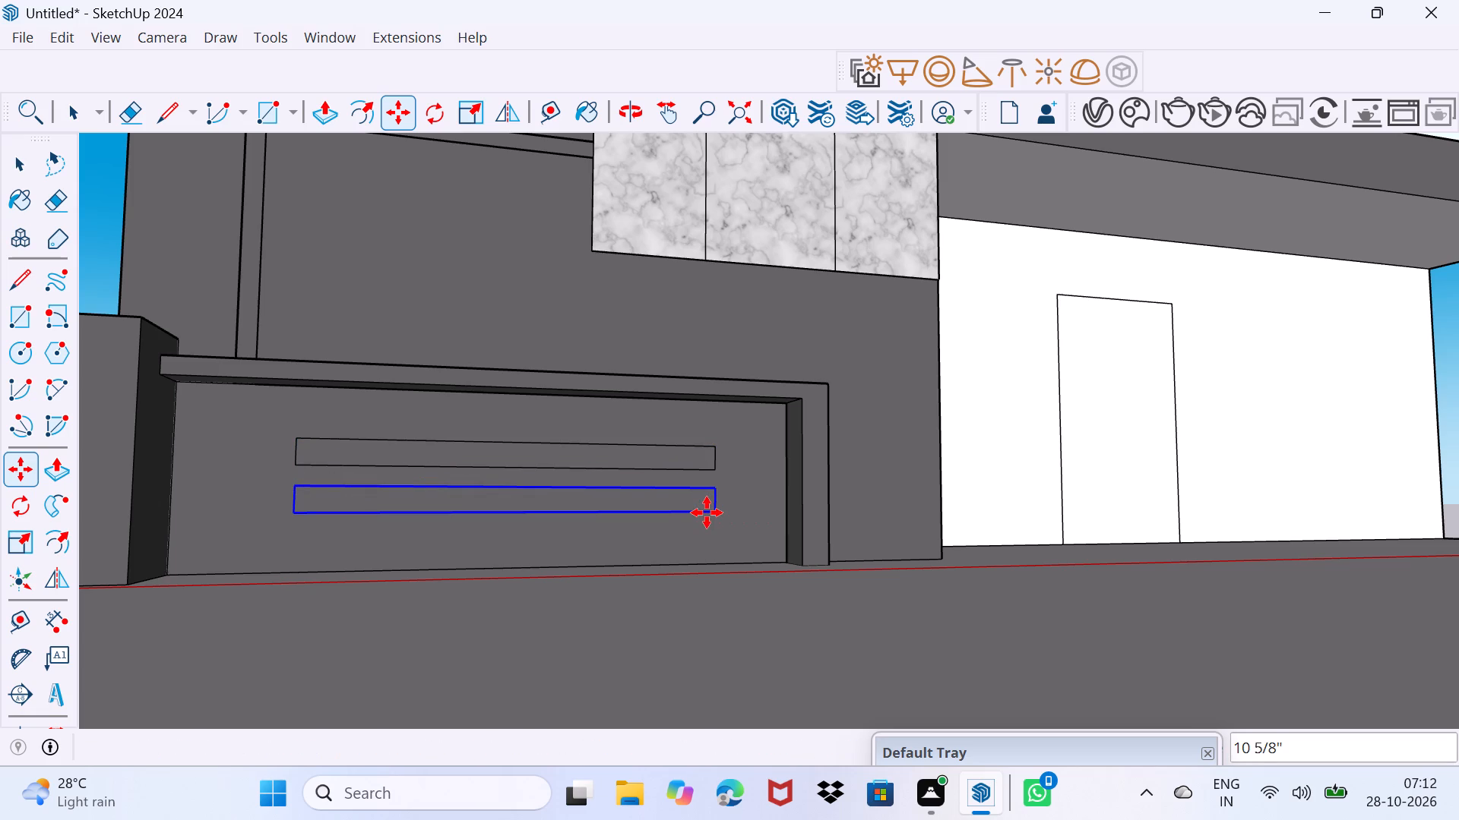
key(space)
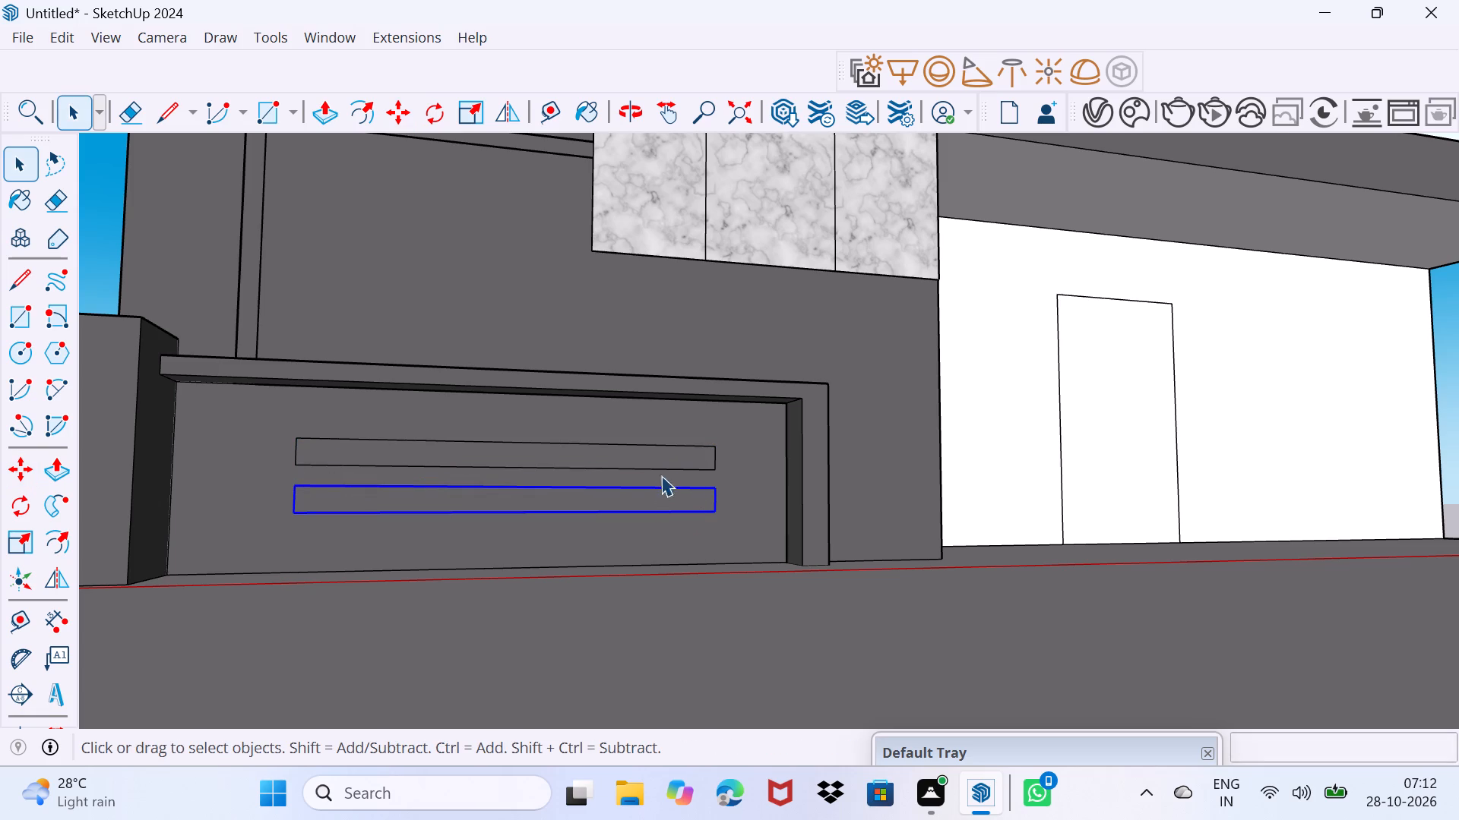
drag(662, 465, 691, 418)
Push/Pull both long rectangles beneath the bar 0.5" out from the wall as raised strips.
scroll(676, 470, up, 1)
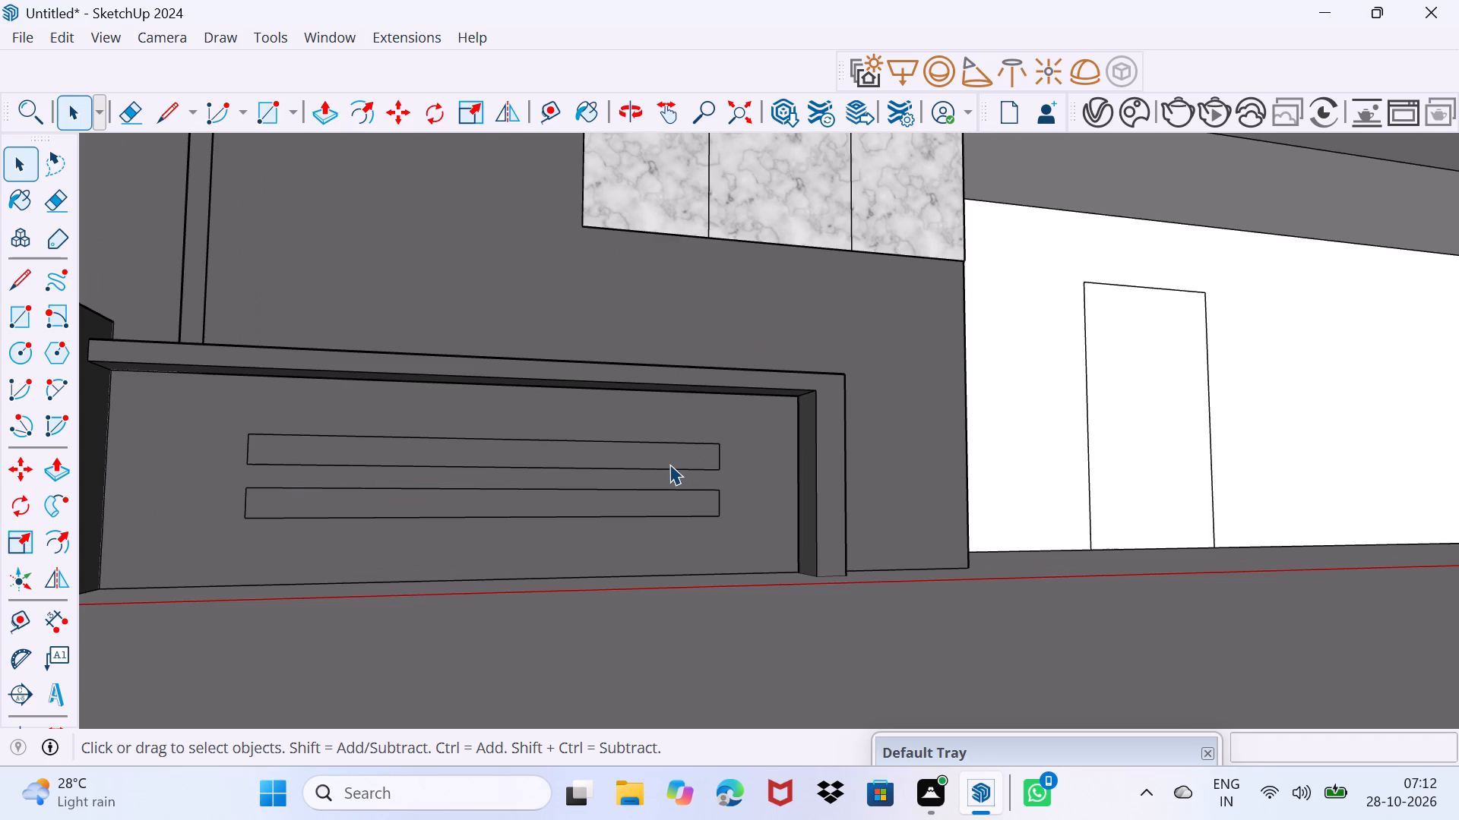
click(669, 462)
key(p)
click(669, 462)
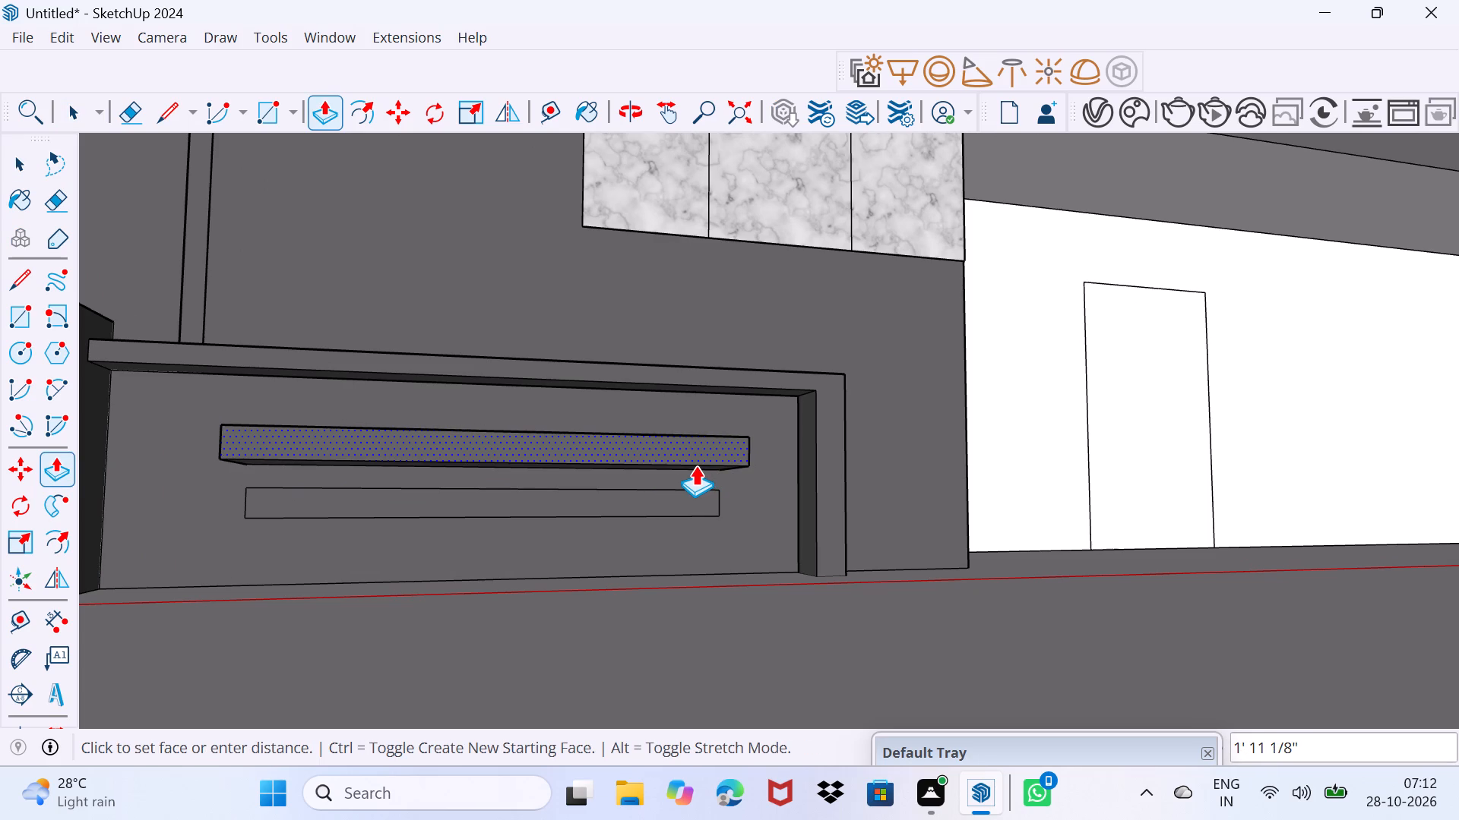
text(0.)
key(5)
key(shift+quotedbl)
key(Return)
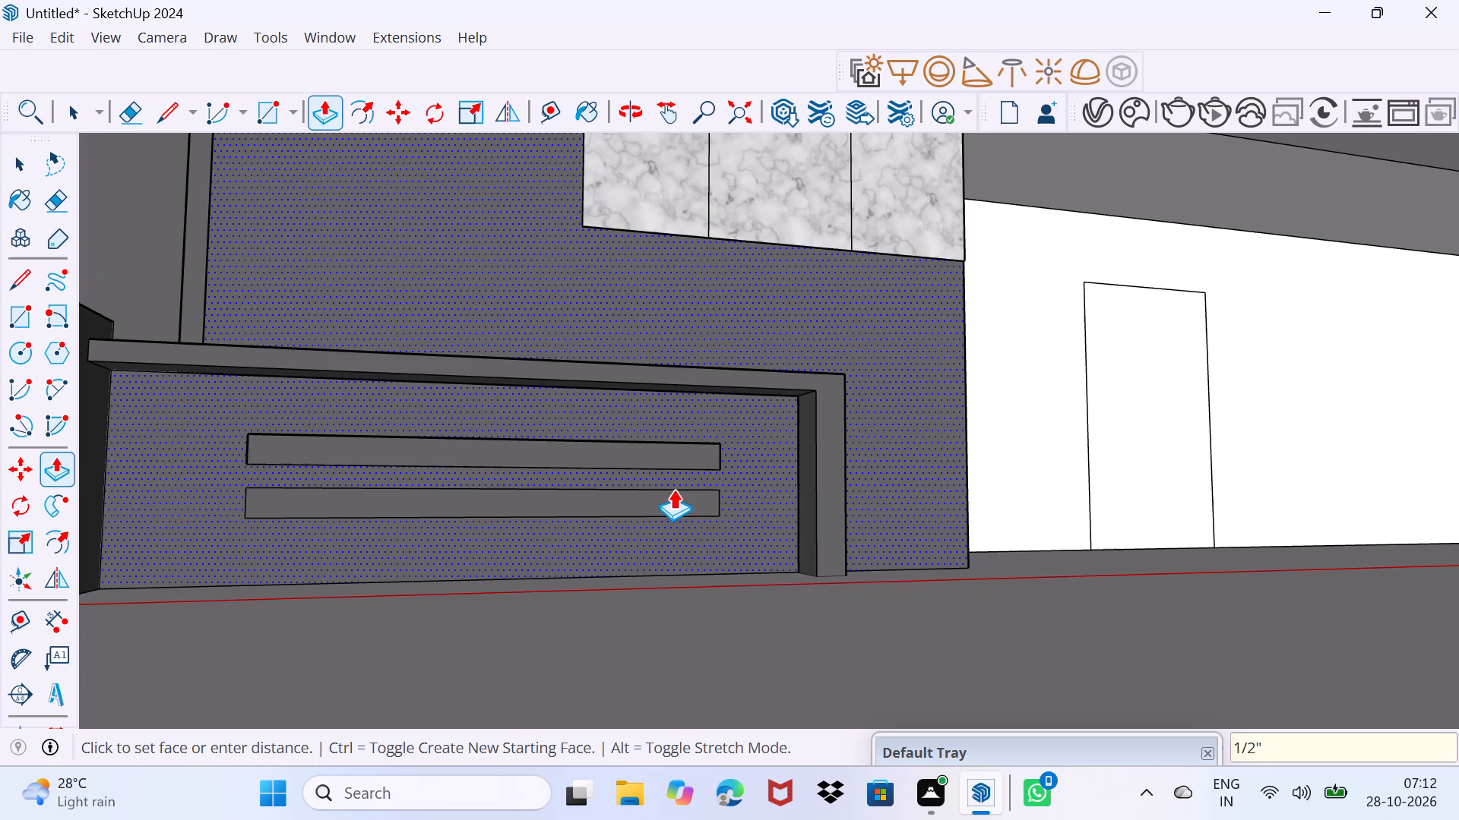
double_click(633, 494)
Push/Pull the upper strip out about another 5/8" and bring the lower strip out to match it.
middle_drag(502, 458, 733, 486)
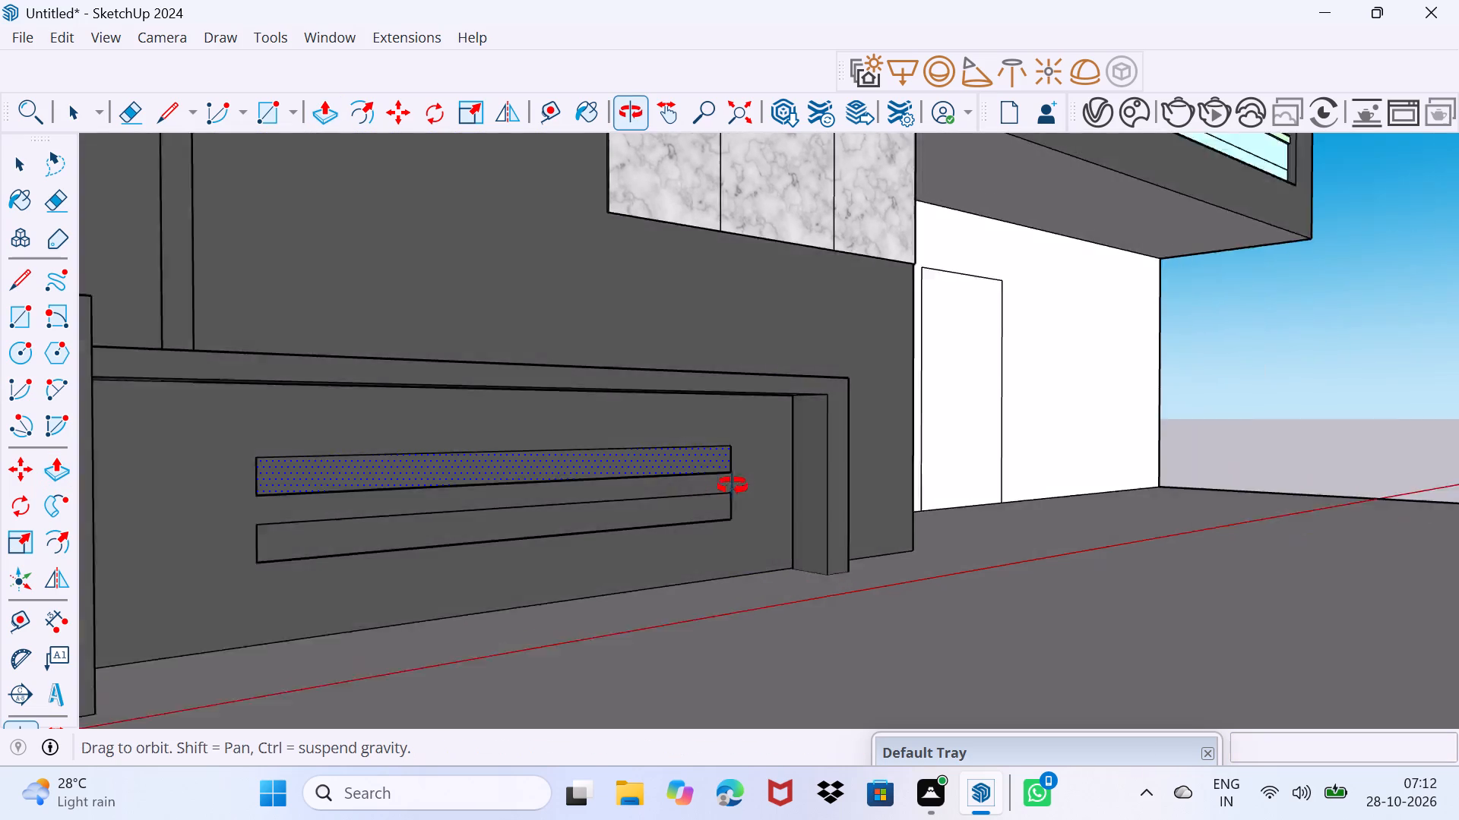
middle_drag(733, 486, 801, 507)
scroll(399, 497, up, 6)
middle_drag(477, 516, 429, 521)
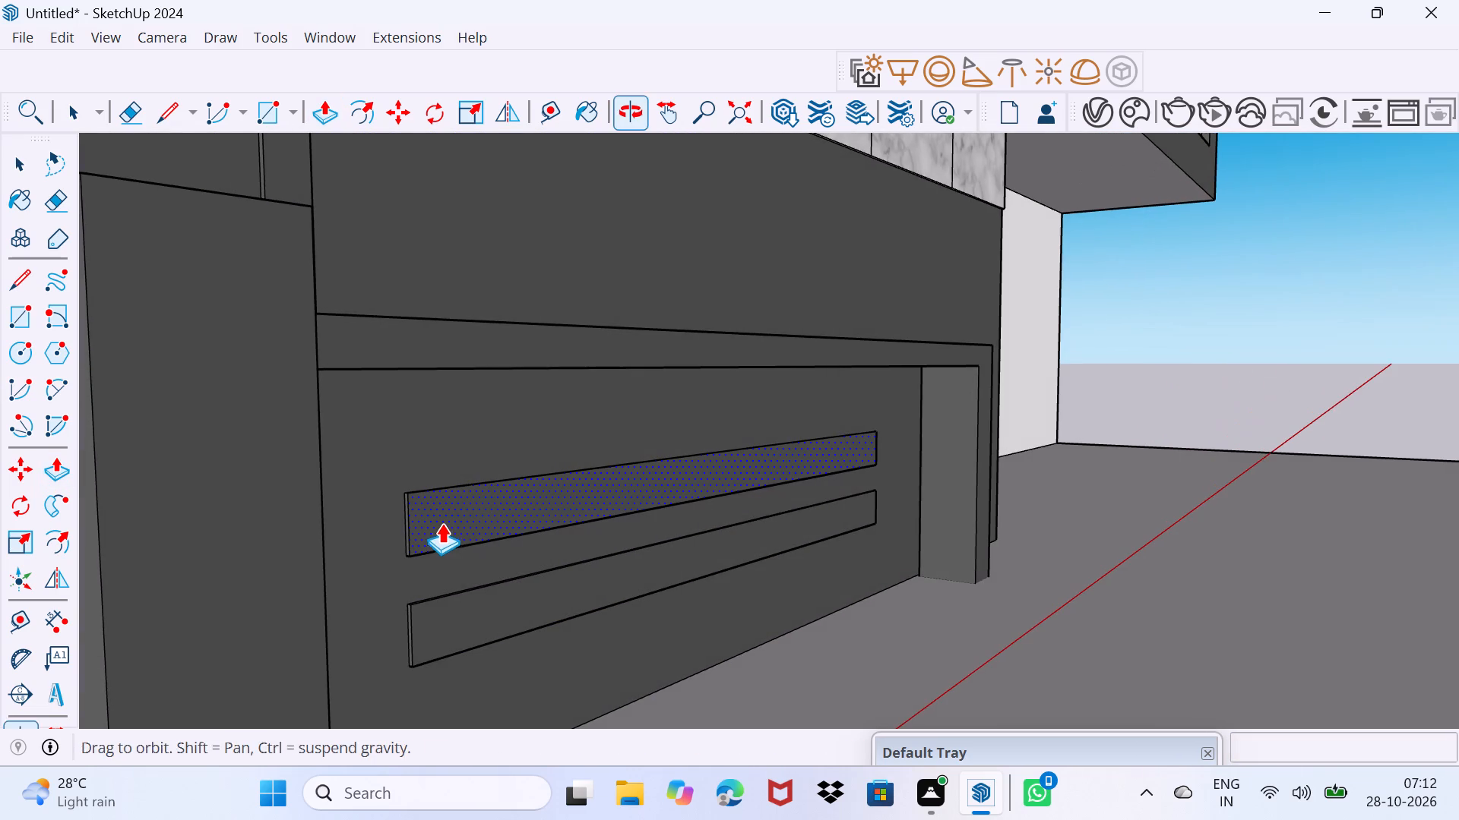
click(446, 522)
click(451, 520)
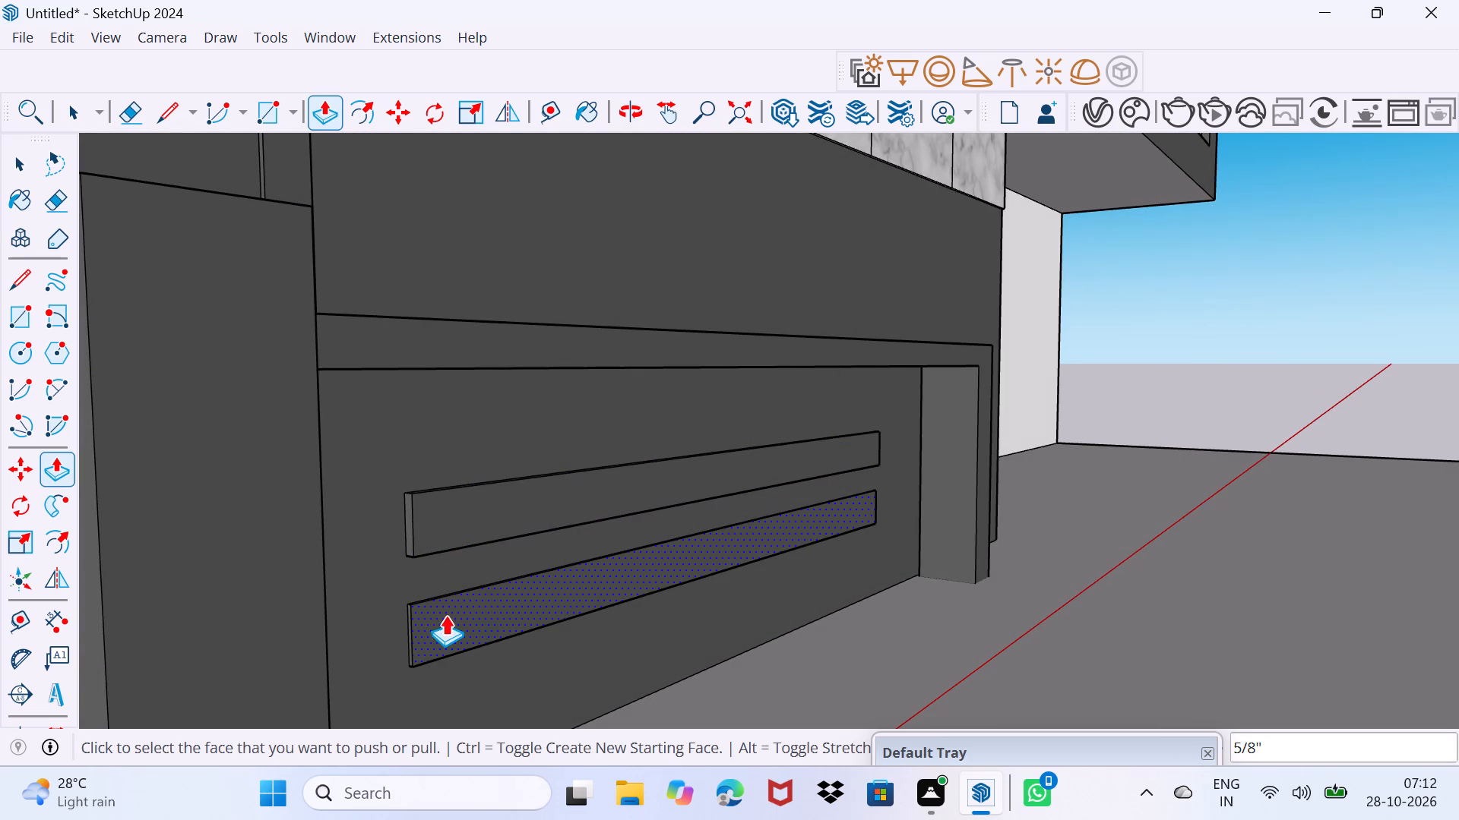
click(445, 615)
click(457, 522)
key(space)
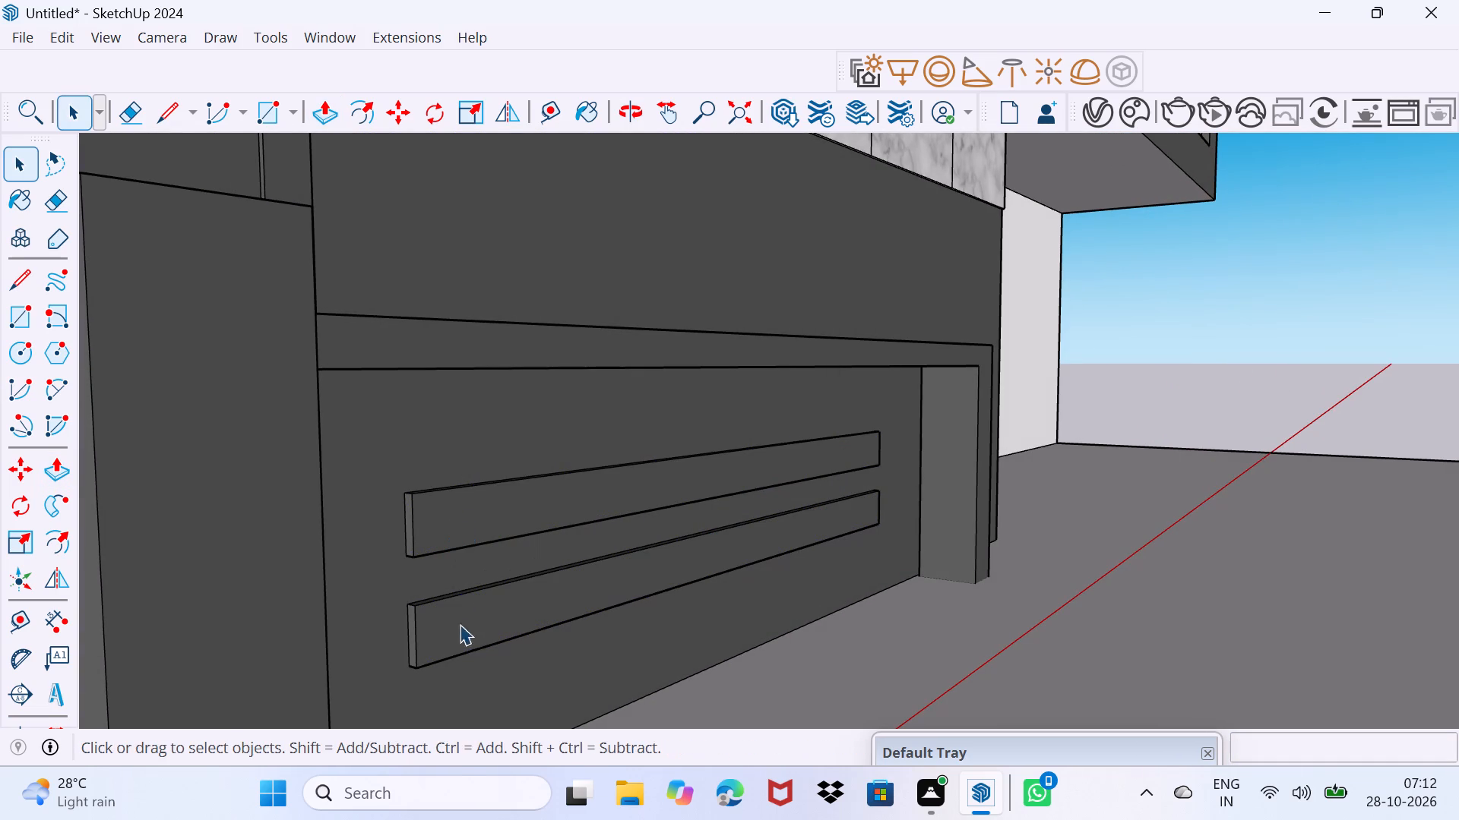
drag(460, 624, 512, 475)
Paint the front, top and side faces of the block at the bar's end white.
middle_drag(552, 504, 375, 492)
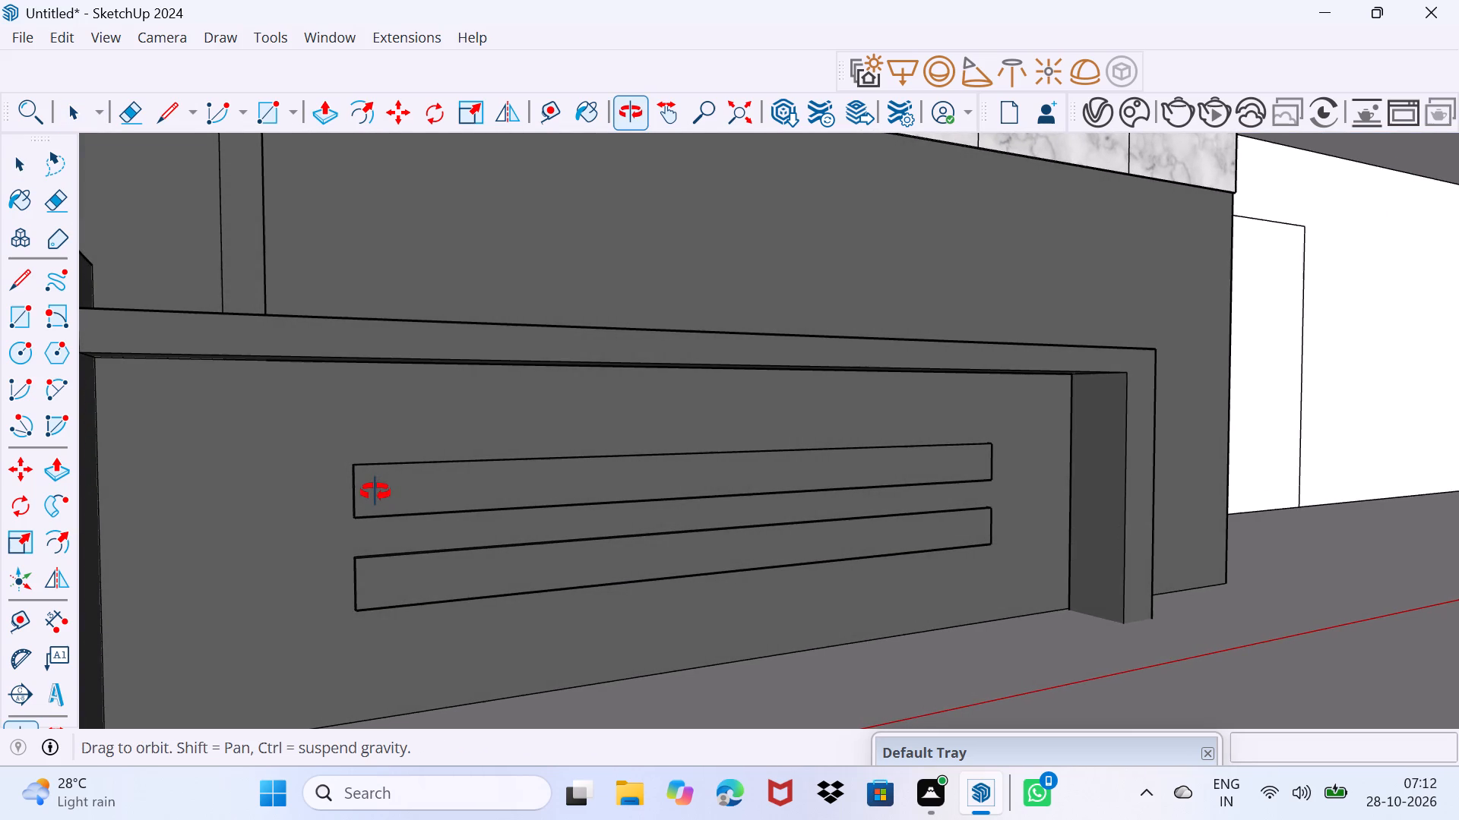
middle_drag(375, 492, 404, 415)
scroll(393, 494, down, 4)
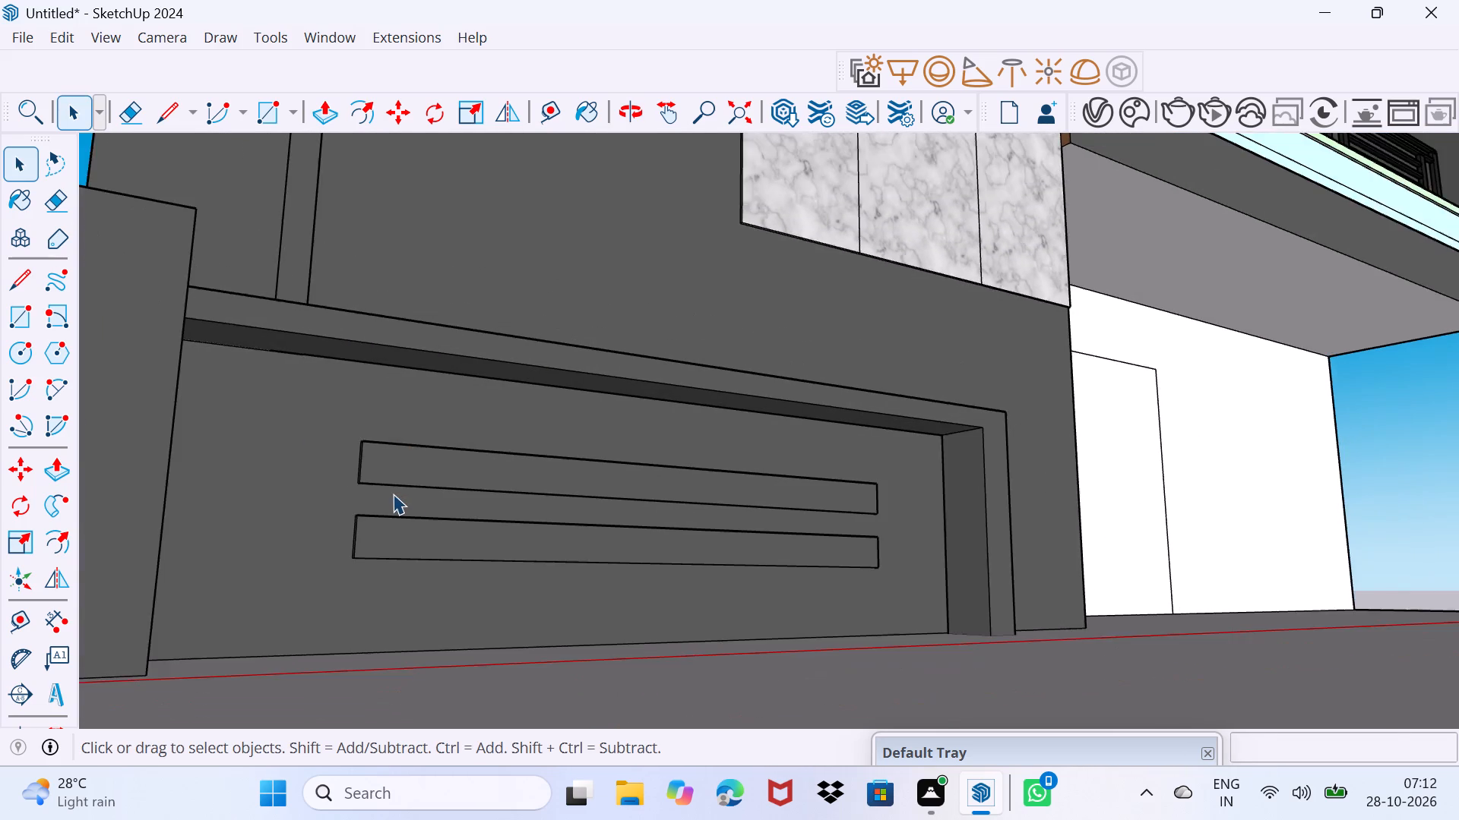
scroll(393, 494, down, 3)
drag(969, 757, 1067, 413)
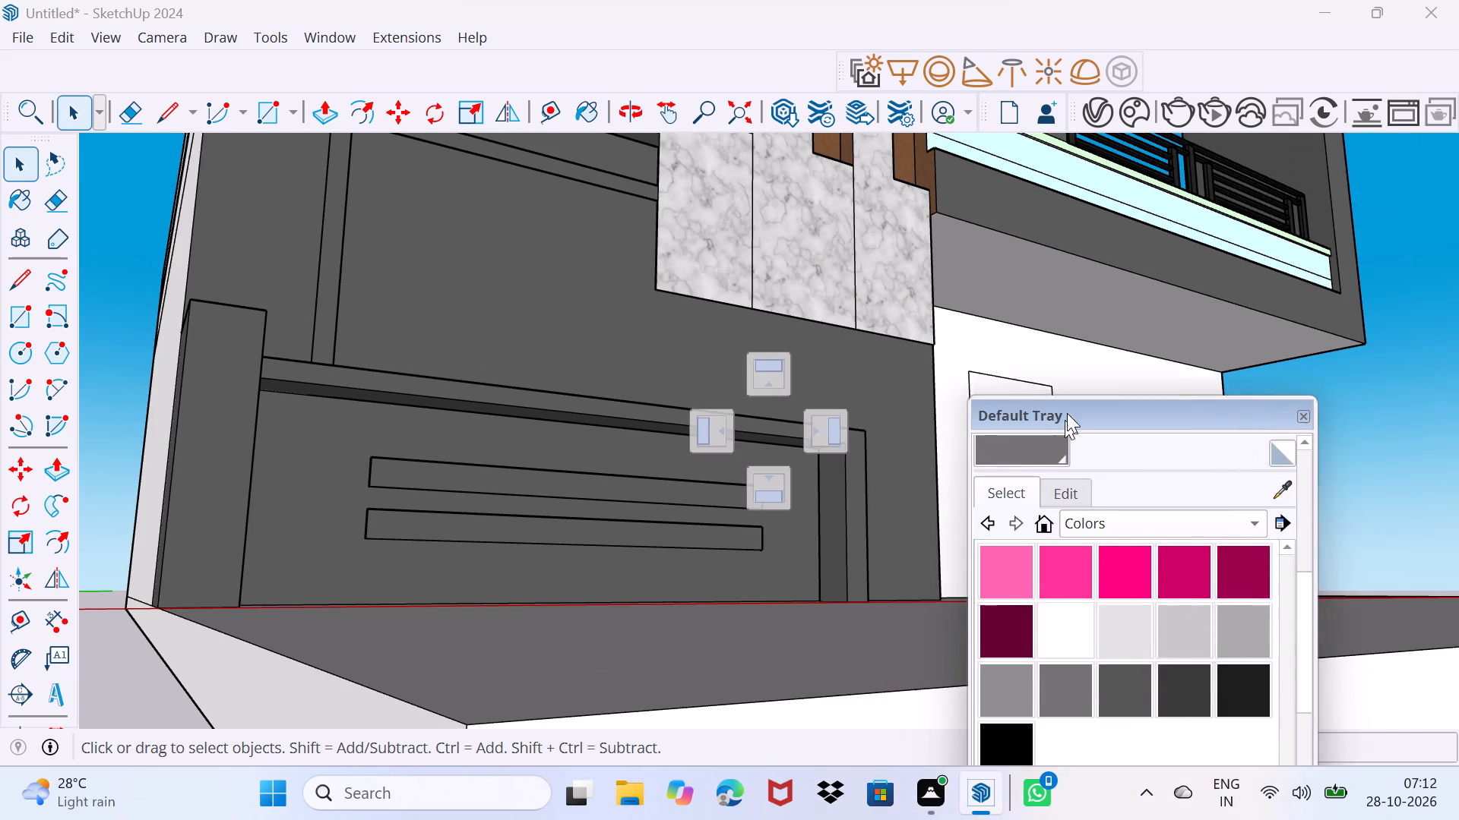
drag(1067, 413, 1060, 358)
click(1074, 570)
scroll(140, 440, up, 3)
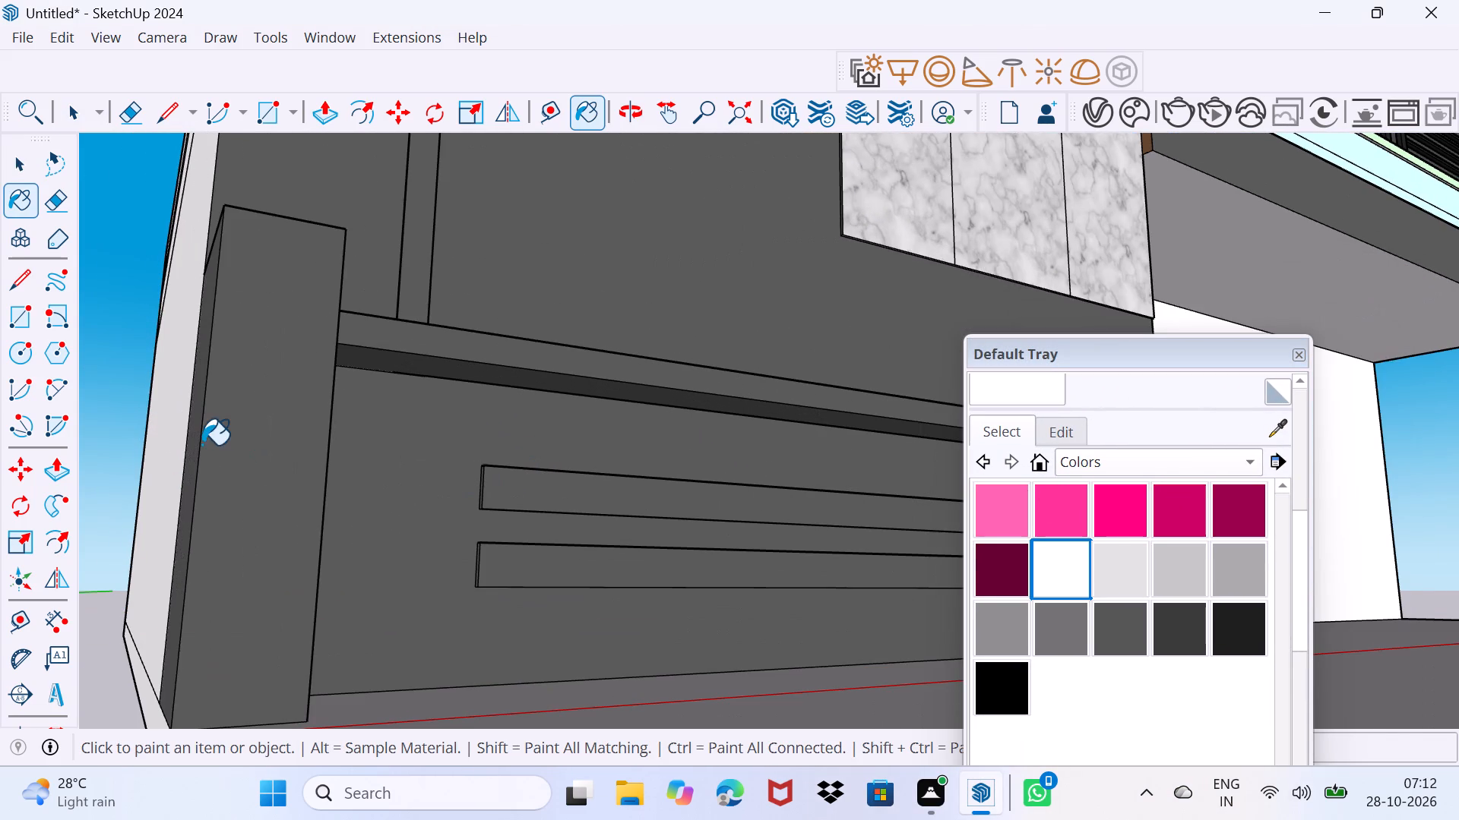
click(226, 444)
middle_drag(236, 372, 312, 592)
click(263, 519)
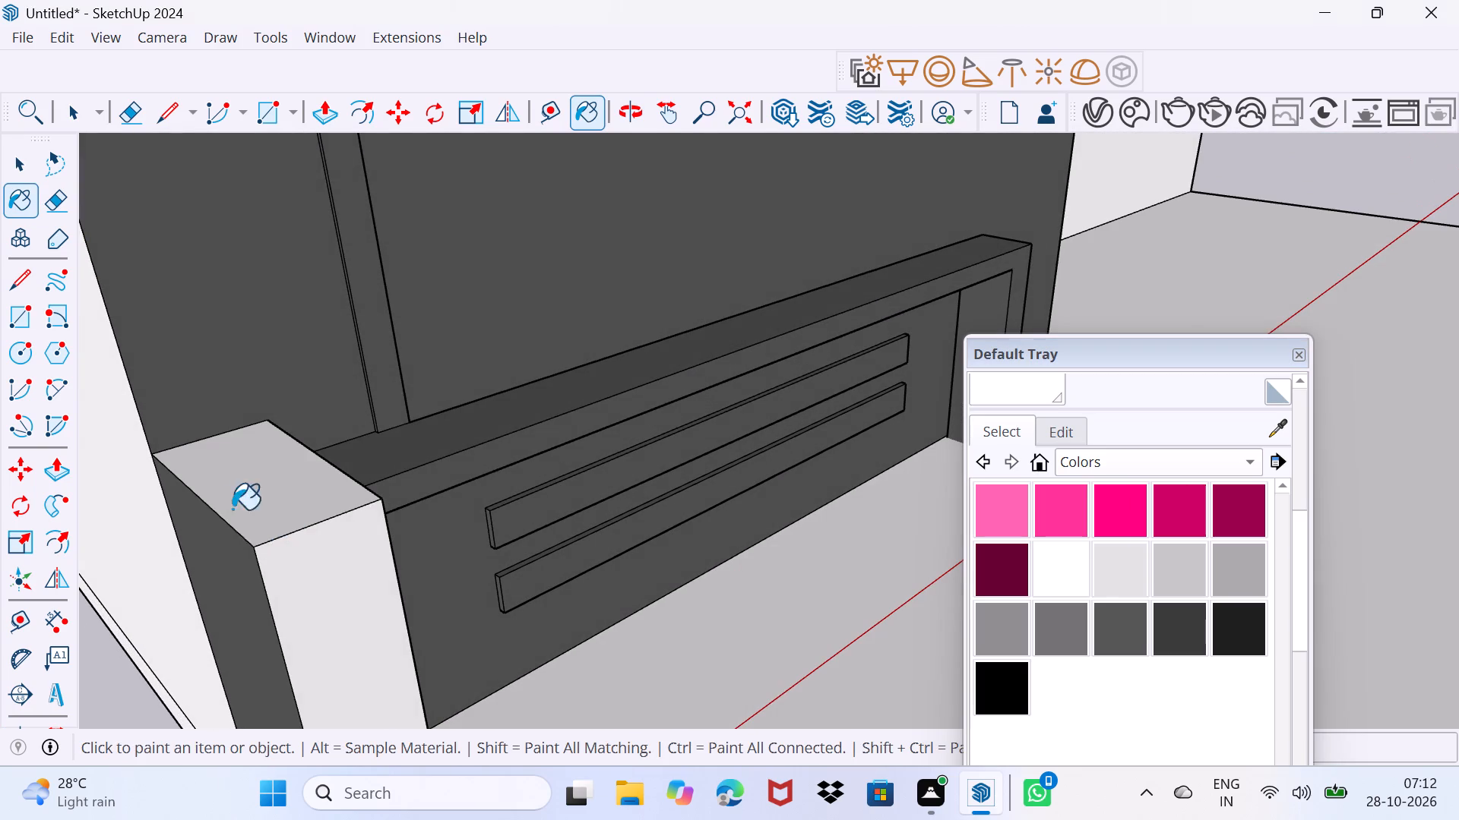
click(231, 564)
middle_drag(389, 573, 31, 443)
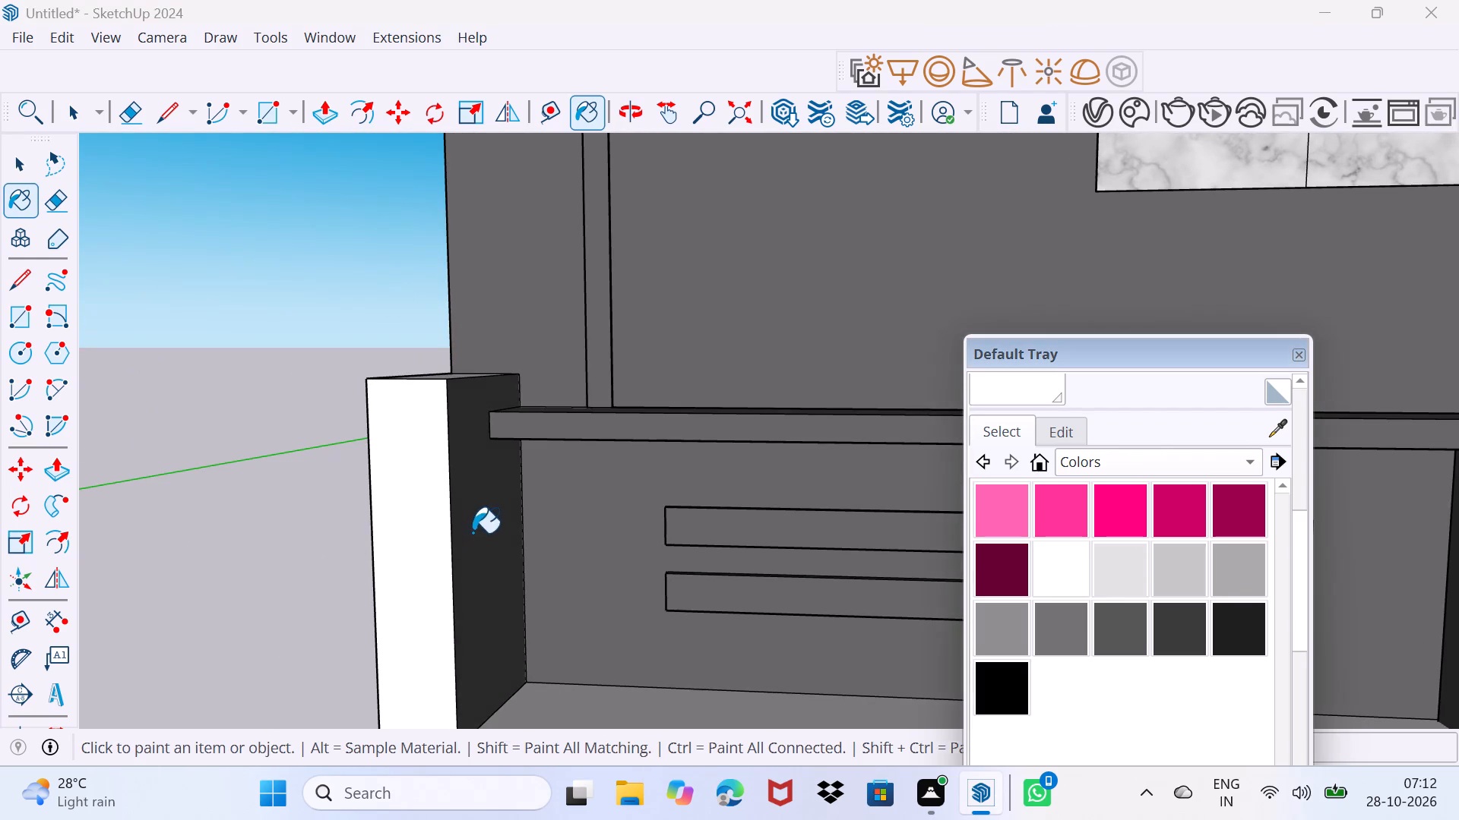
click(473, 533)
middle_drag(361, 445, 649, 335)
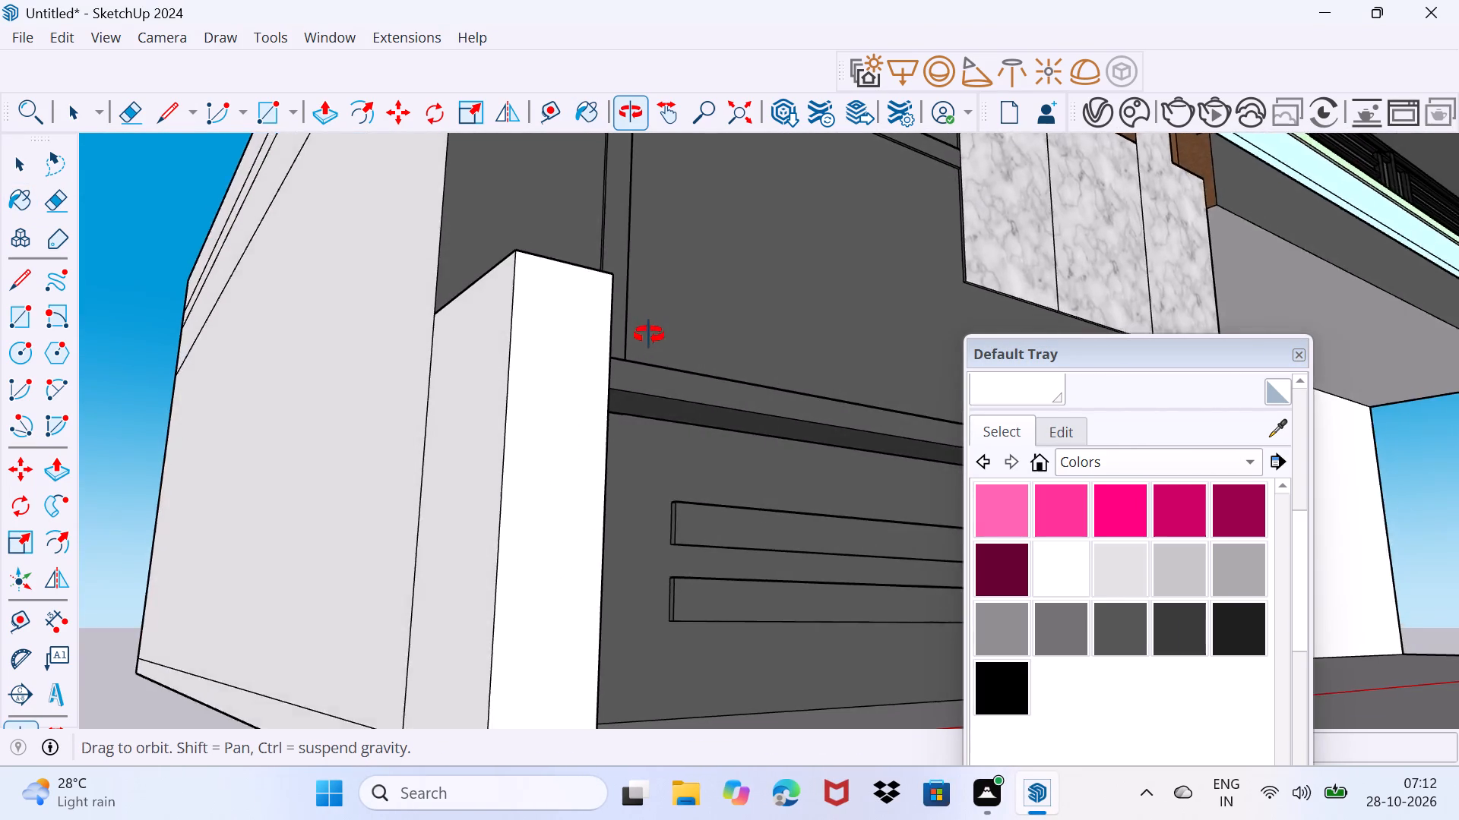
middle_drag(649, 335, 553, 352)
Paint the recessed bands on the front wall below the Ganesha emblem dark gray from the Colors collection.
drag(1038, 352, 983, 488)
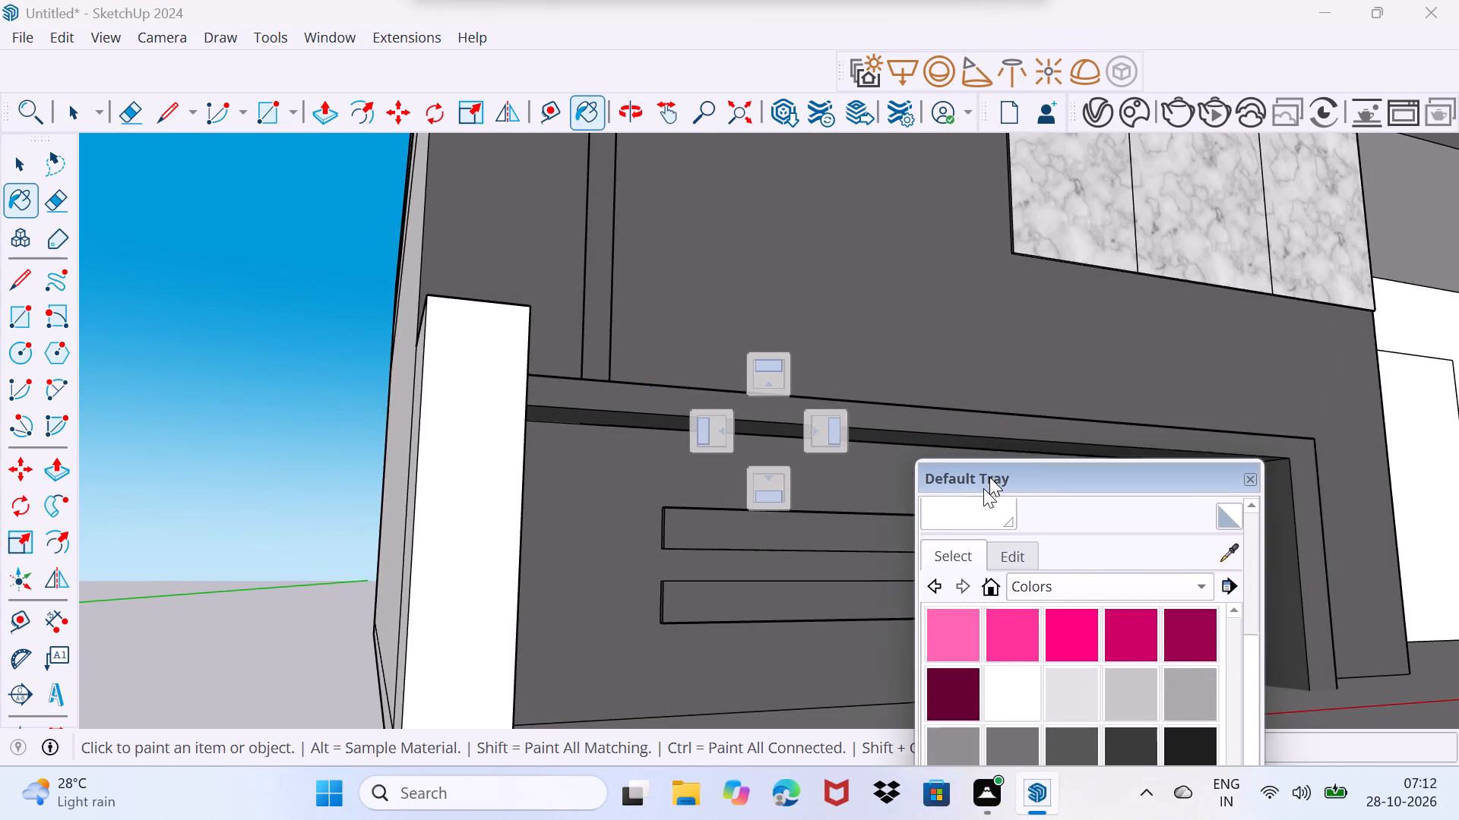
drag(983, 488, 825, 680)
scroll(884, 458, down, 6)
middle_drag(843, 464, 783, 499)
scroll(783, 499, down, 1)
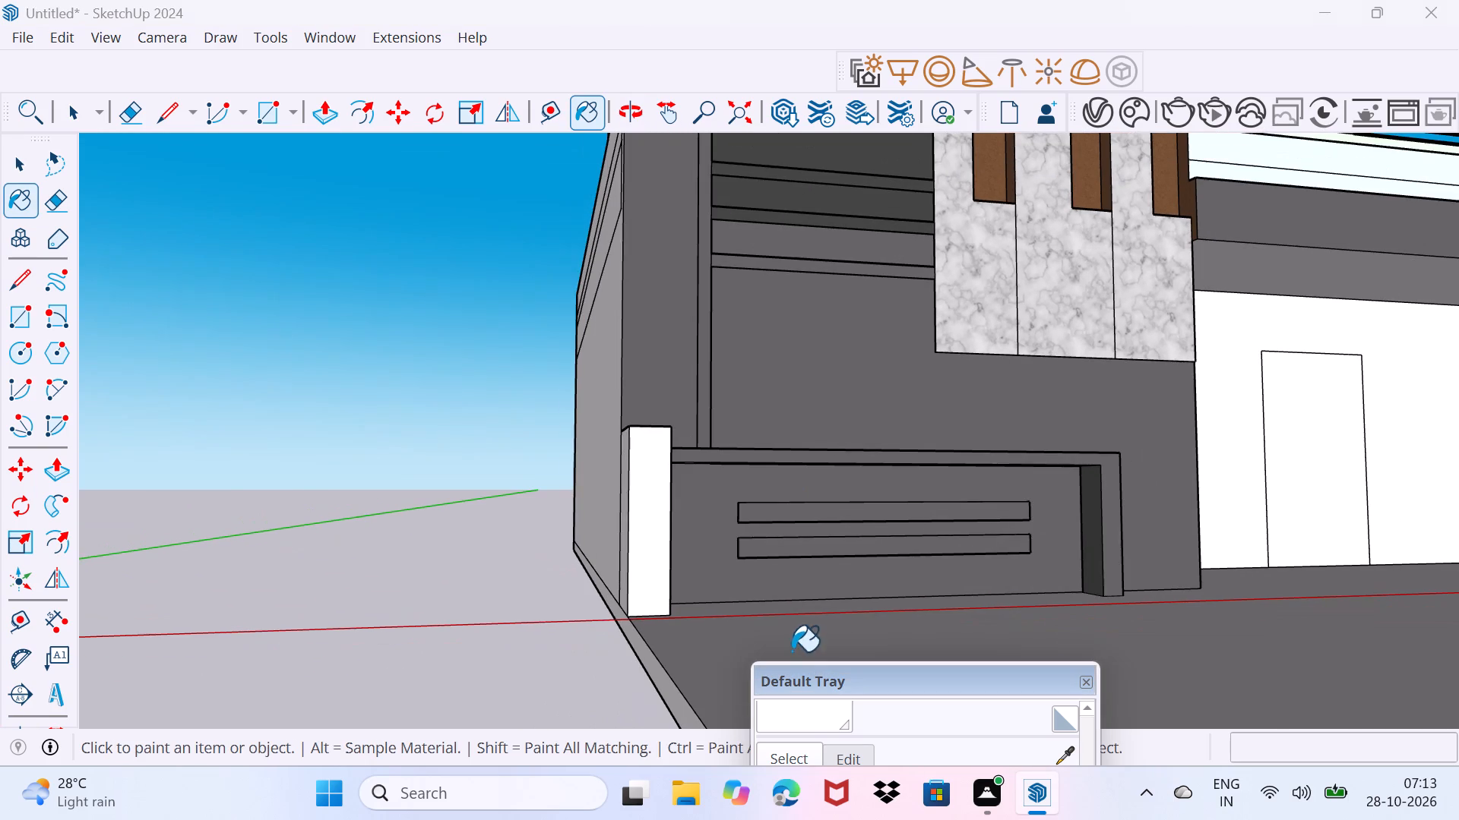
drag(825, 668, 989, 291)
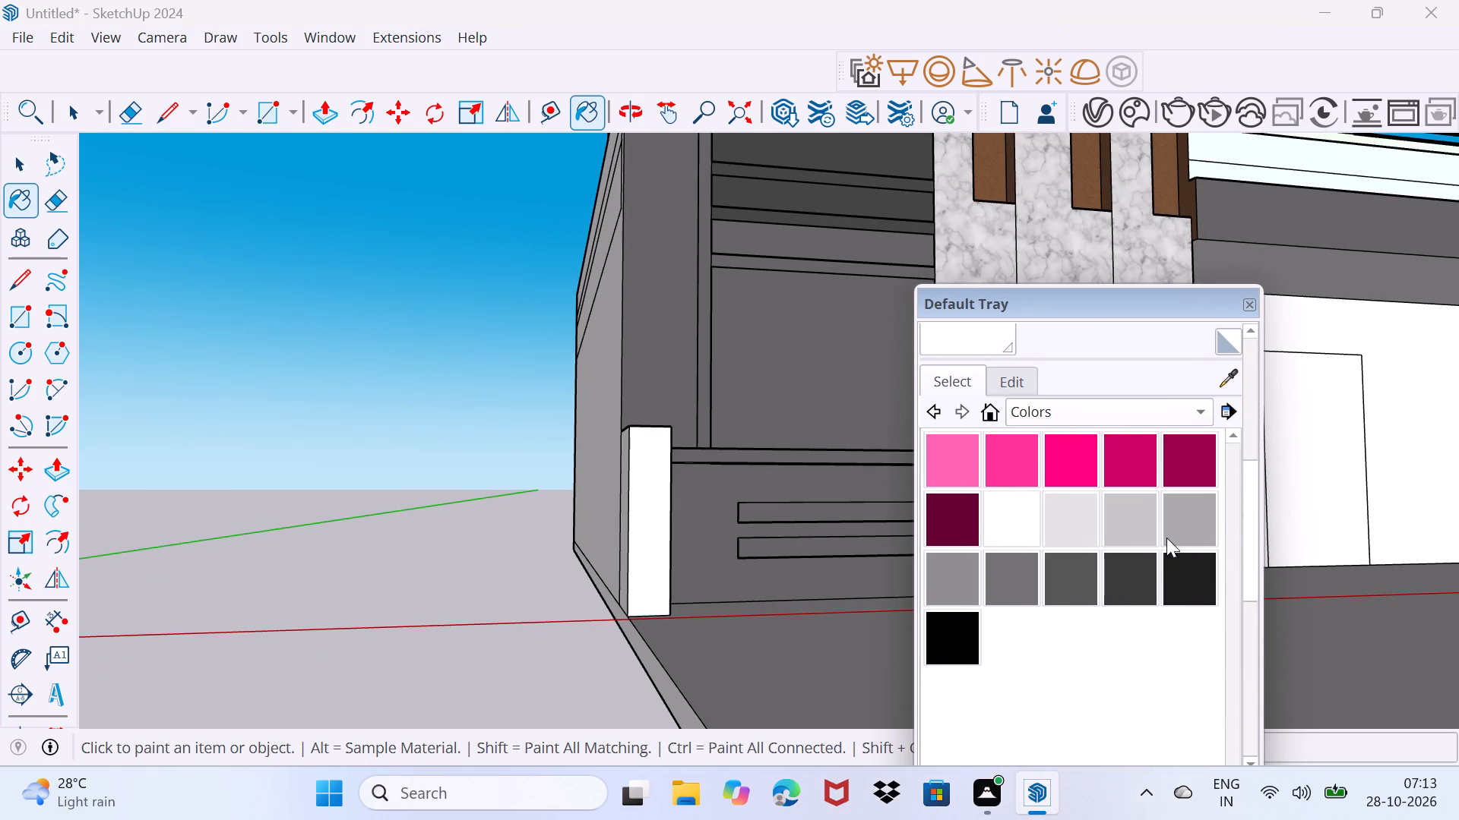
click(1128, 566)
drag(1030, 306, 856, 677)
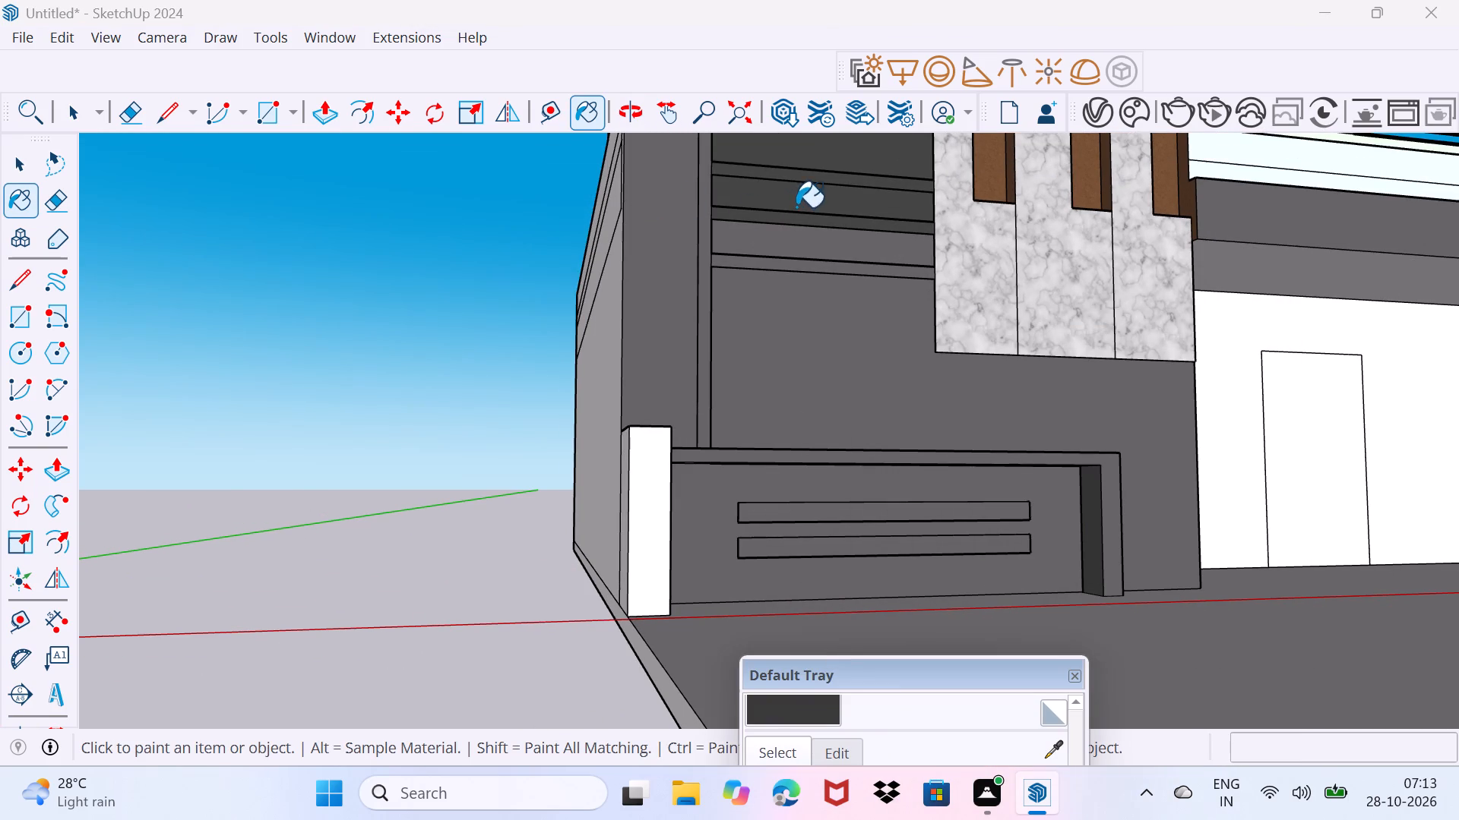
click(796, 207)
click(837, 162)
scroll(688, 376, down, 3)
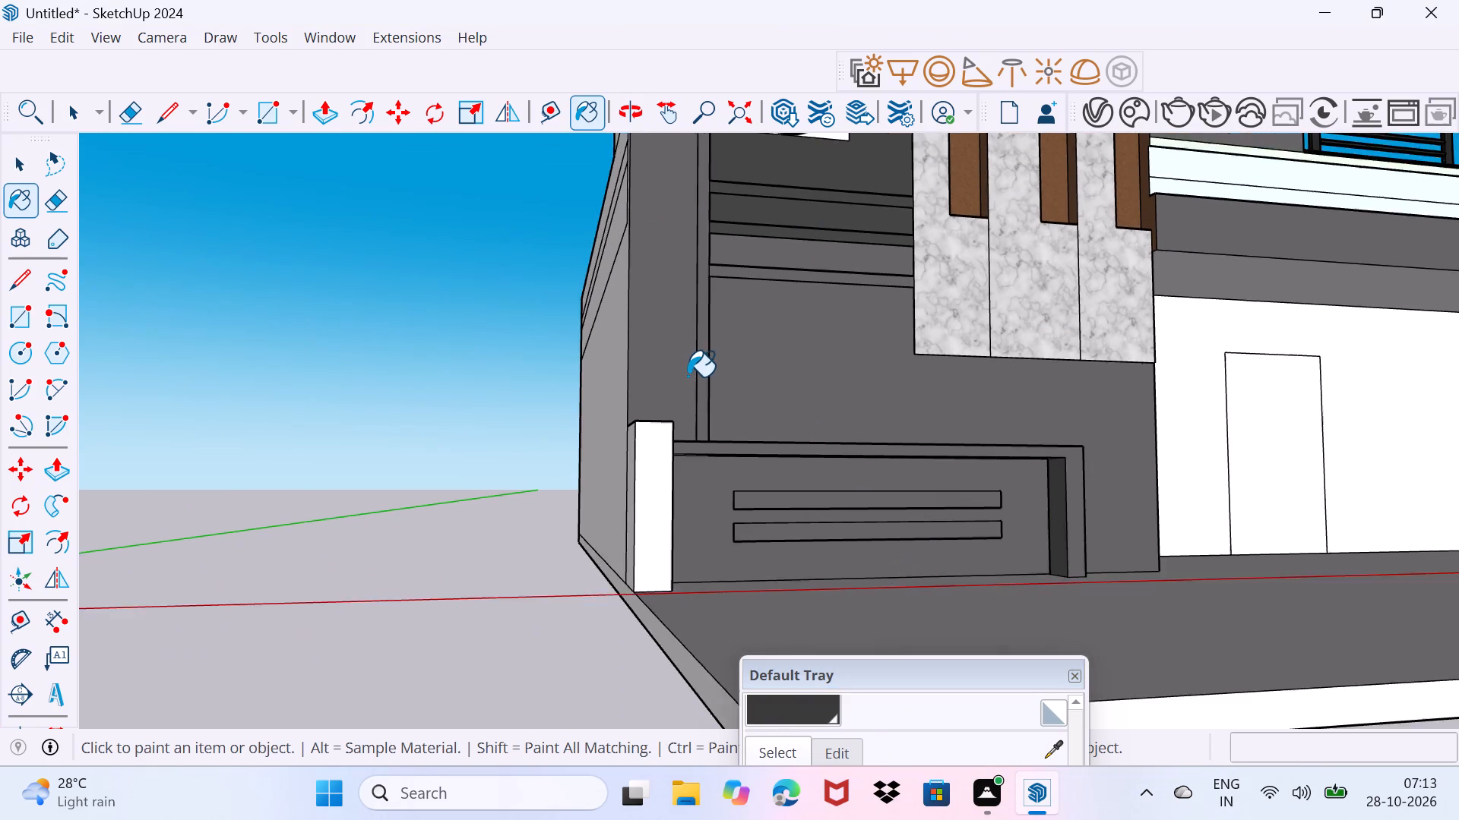
scroll(688, 377, down, 5)
middle_drag(712, 344, 691, 385)
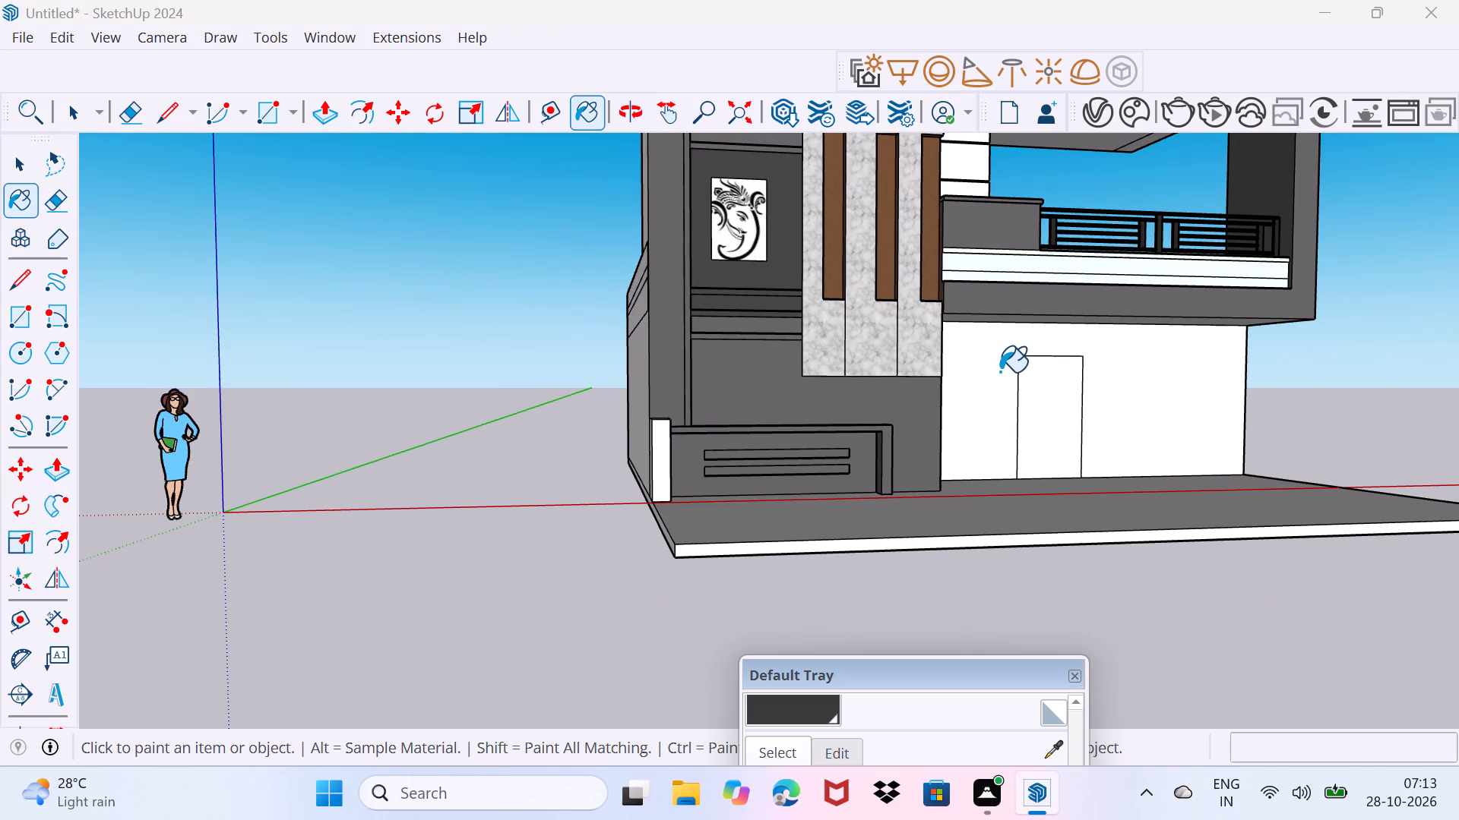
key(v)
key(space)
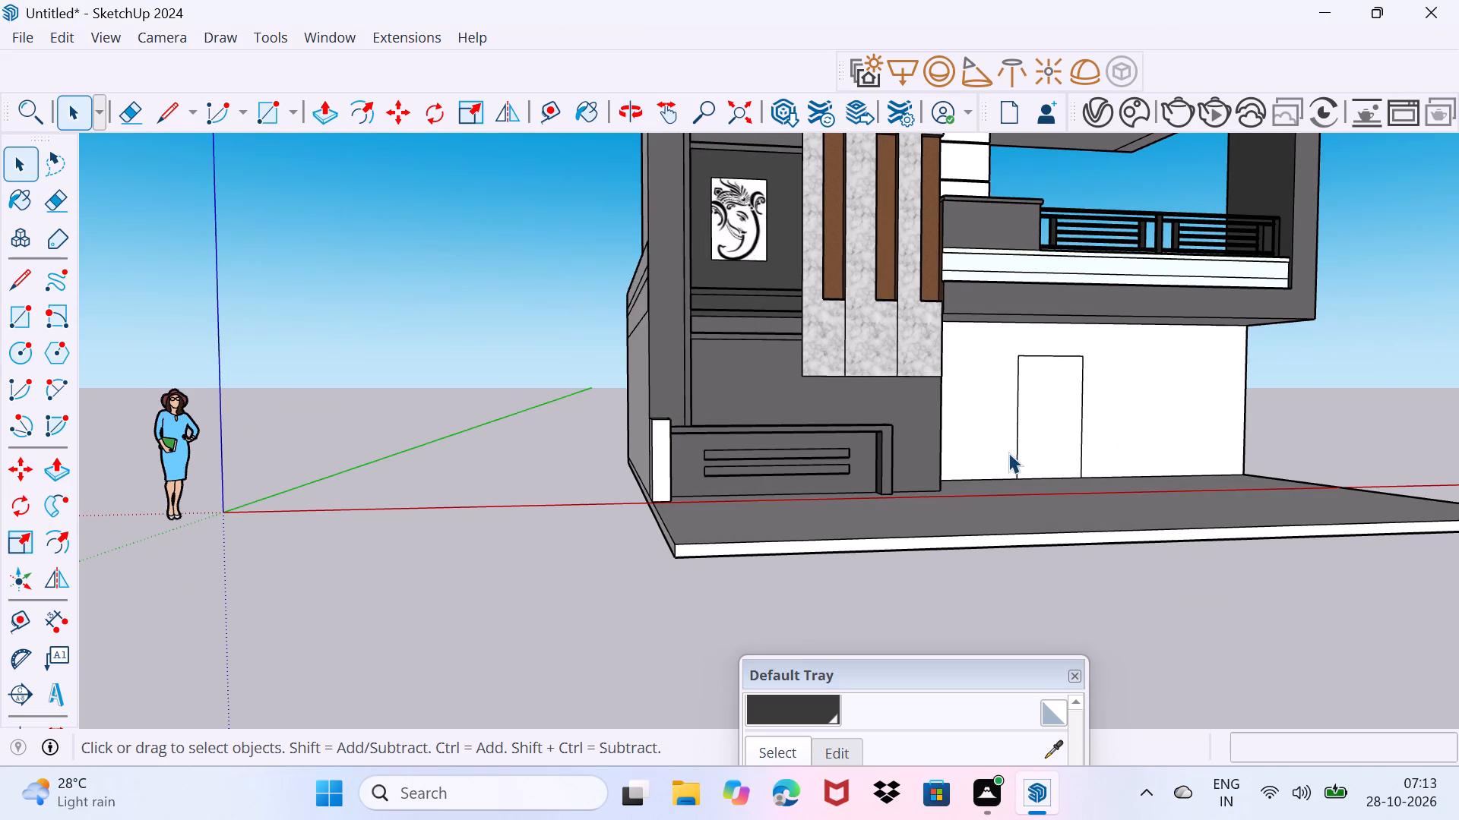
Move the door outline on the white wall about 3' 4 1/2" along the red axis toward the marble-clad wall.
scroll(1008, 453, up, 3)
click(1018, 450)
drag(1011, 464, 1049, 399)
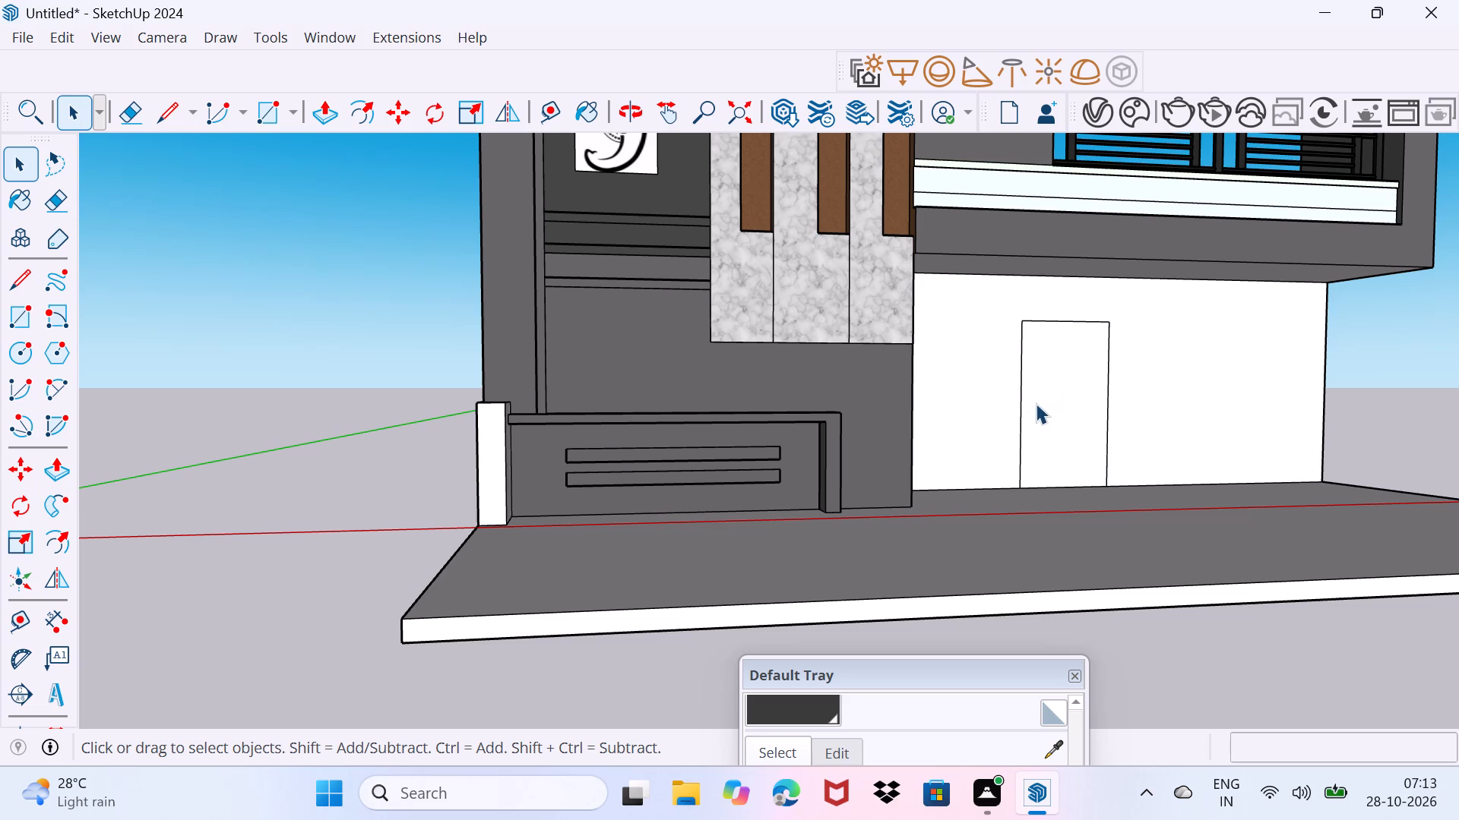
ctrl+click(1021, 421)
ctrl+click(1050, 319)
ctrl+click(1065, 487)
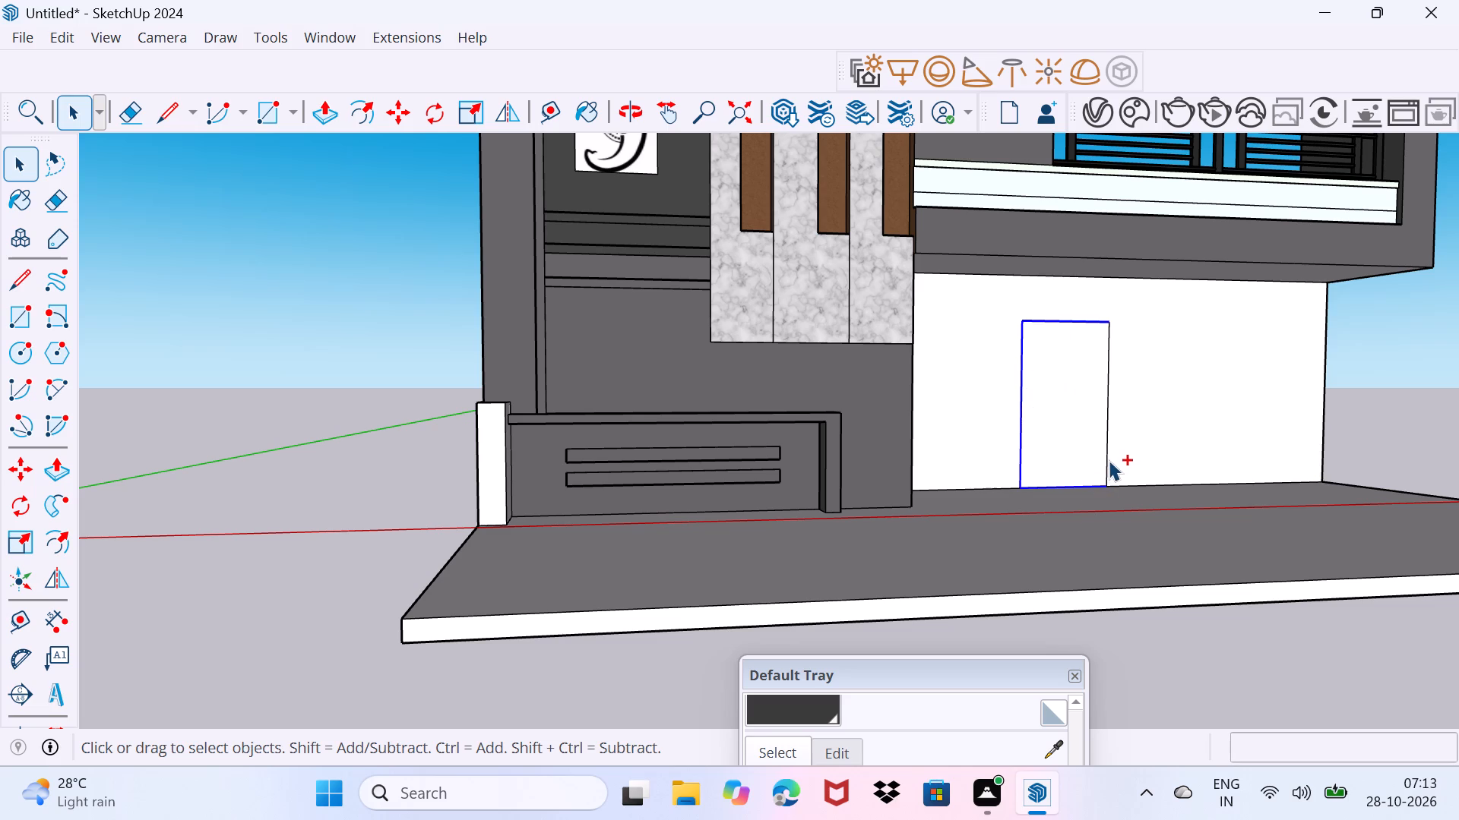
ctrl+click(1106, 462)
key(m)
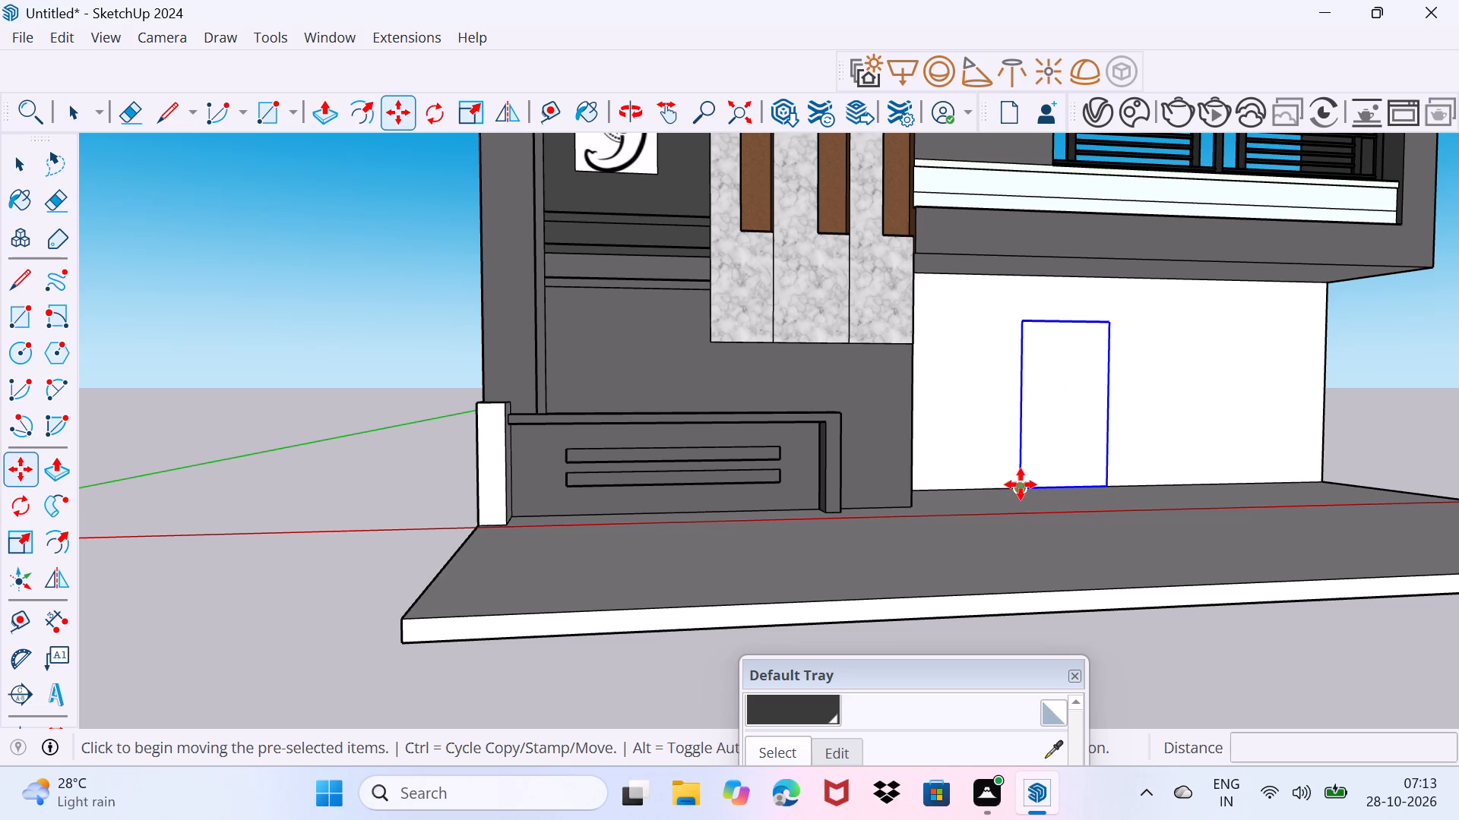
click(1021, 484)
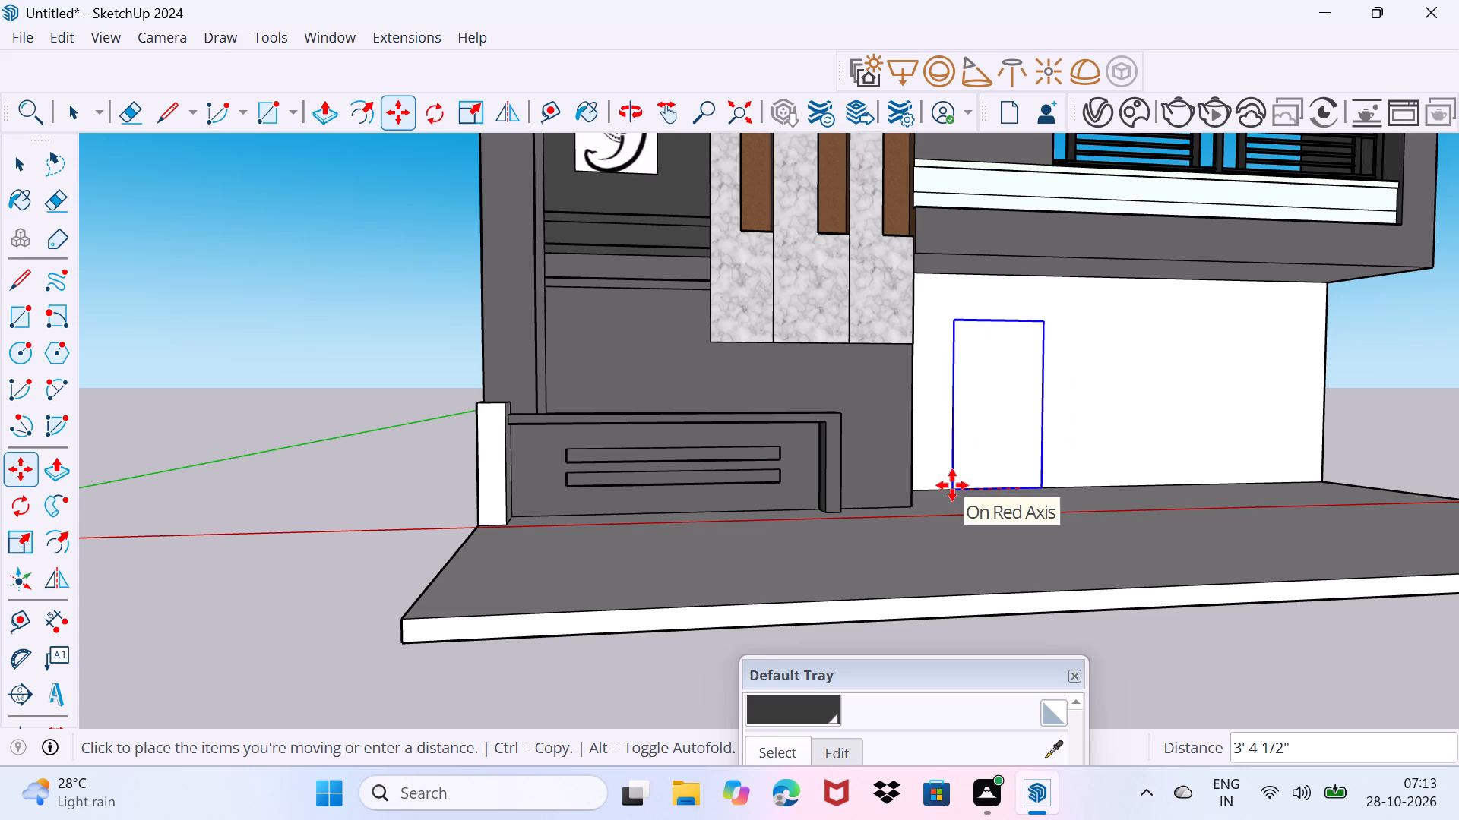
click(952, 485)
key(space)
drag(1081, 455, 1093, 410)
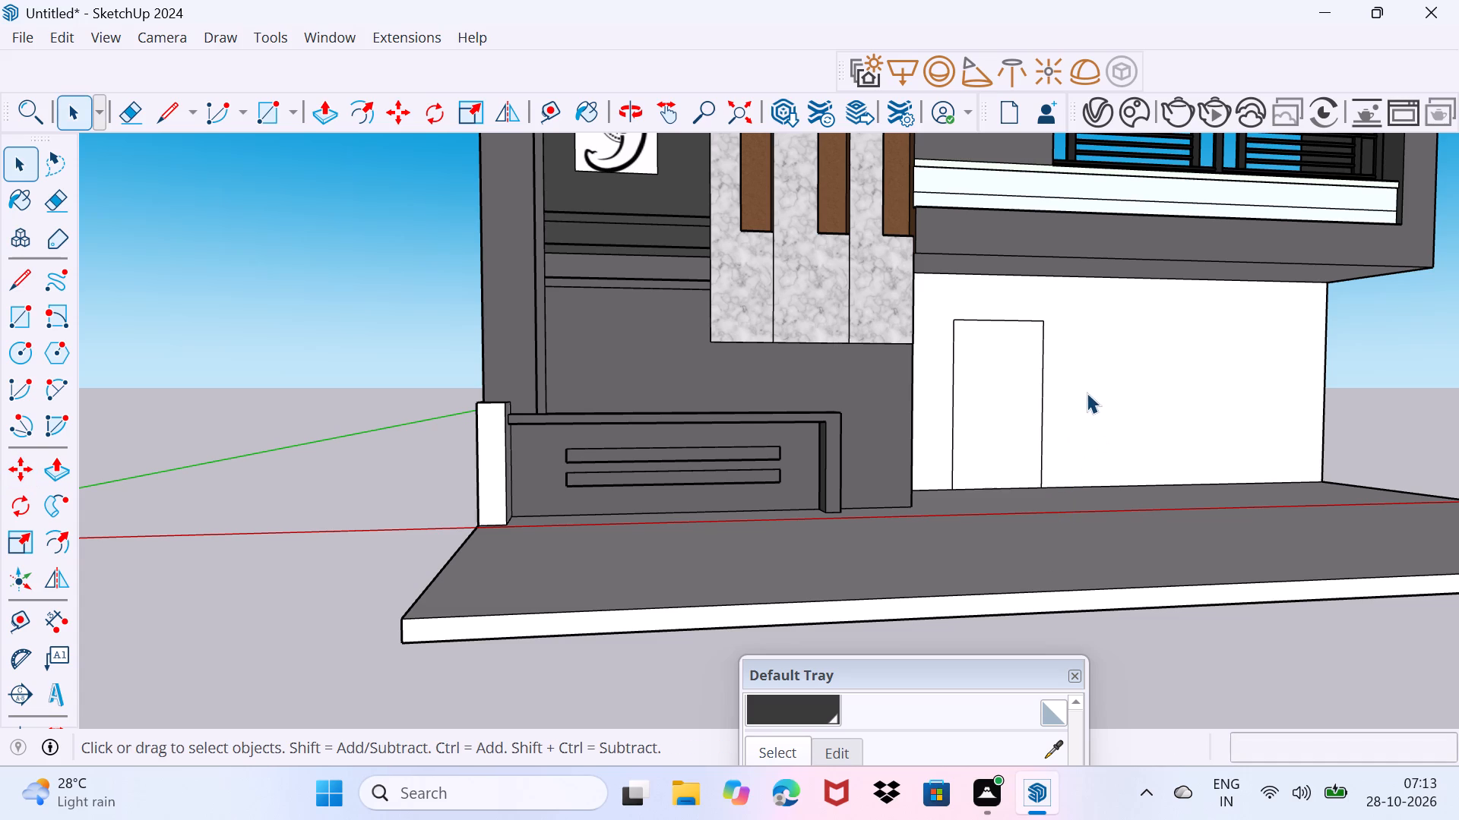
Draw a window rectangle about 5' 5 11/16" by 4' 8 1/2" on the white wall beside the door outline.
key(r)
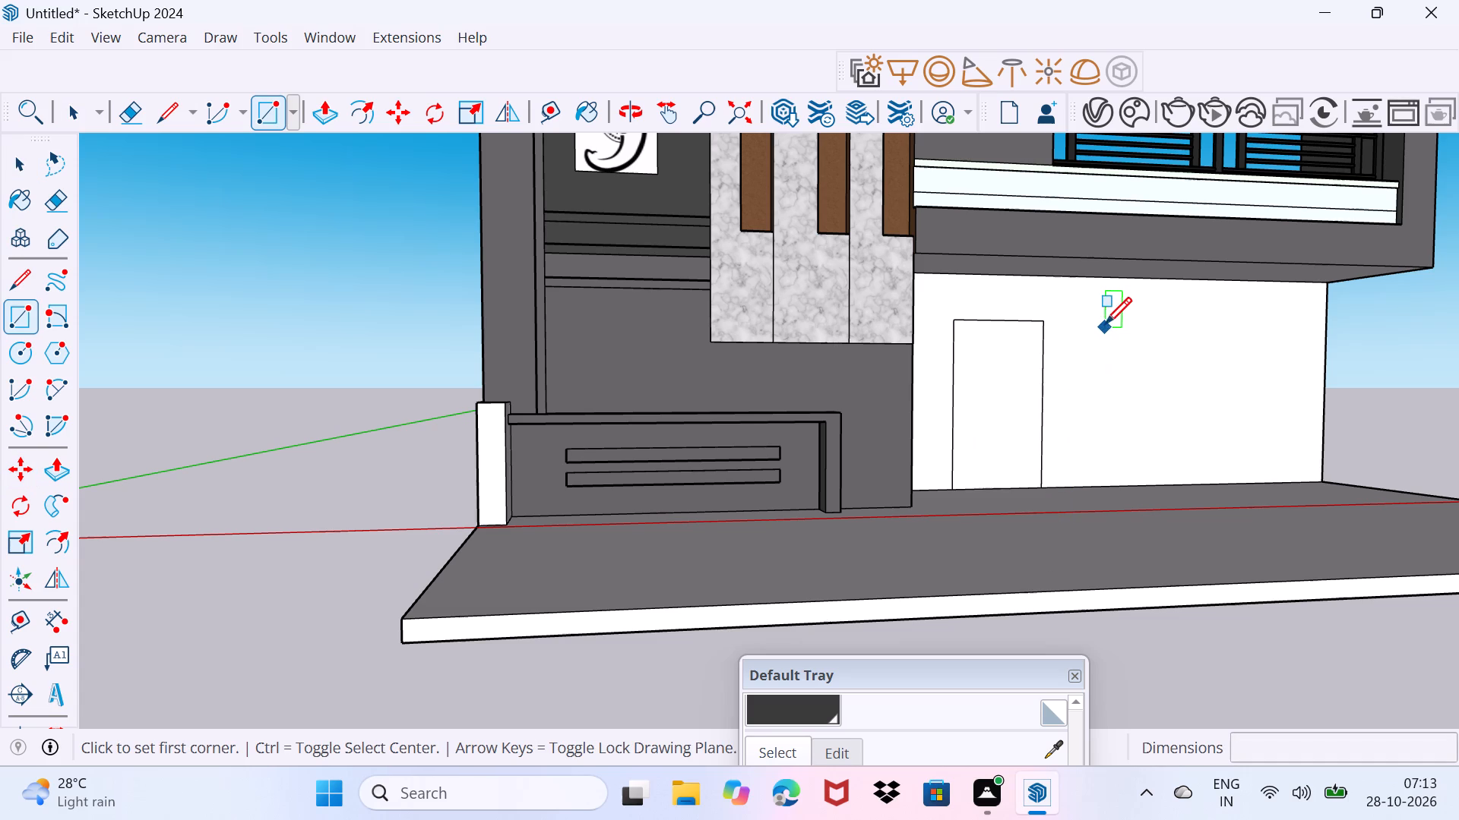
click(1105, 323)
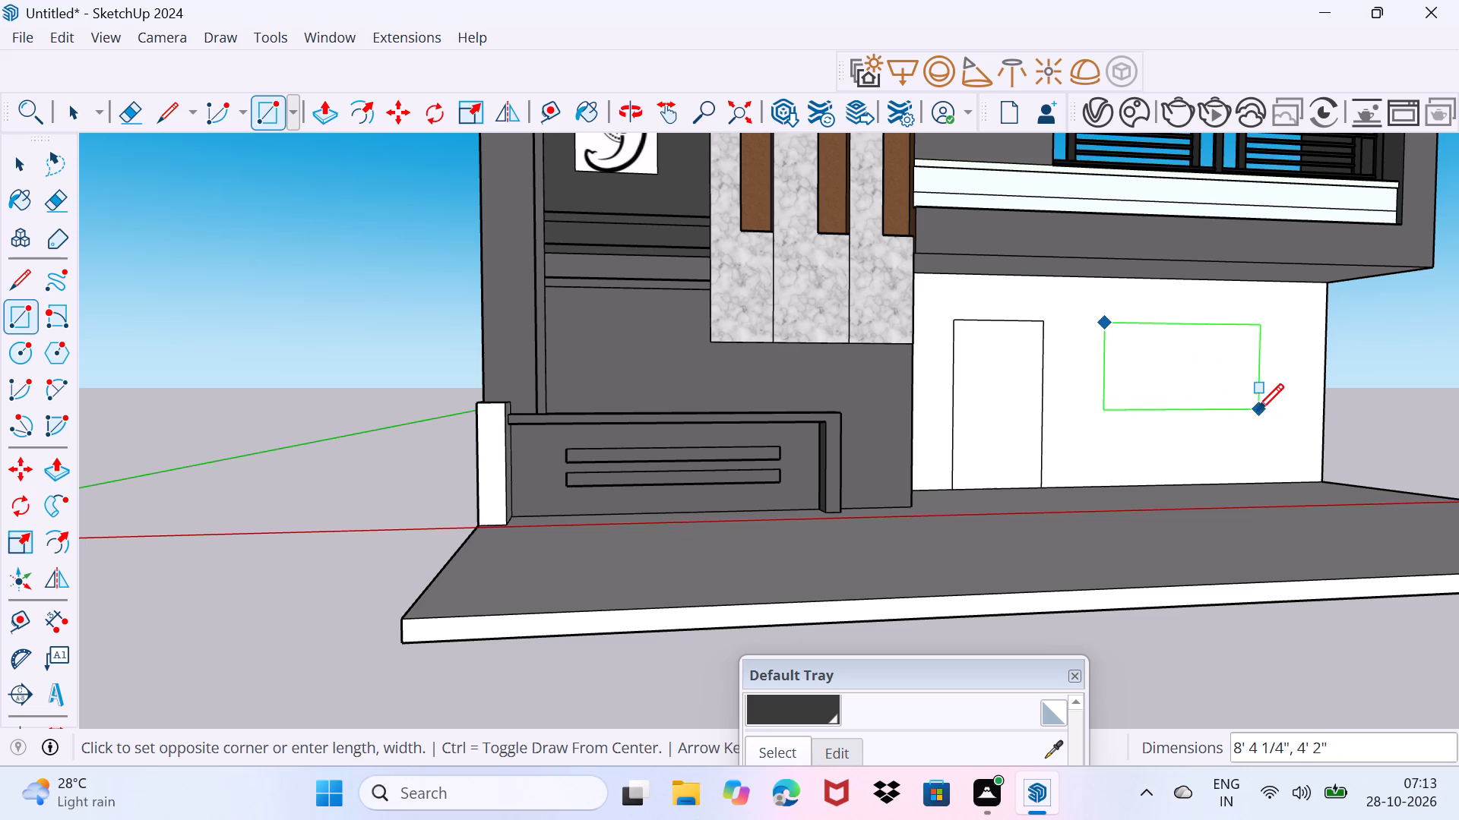
click(1207, 421)
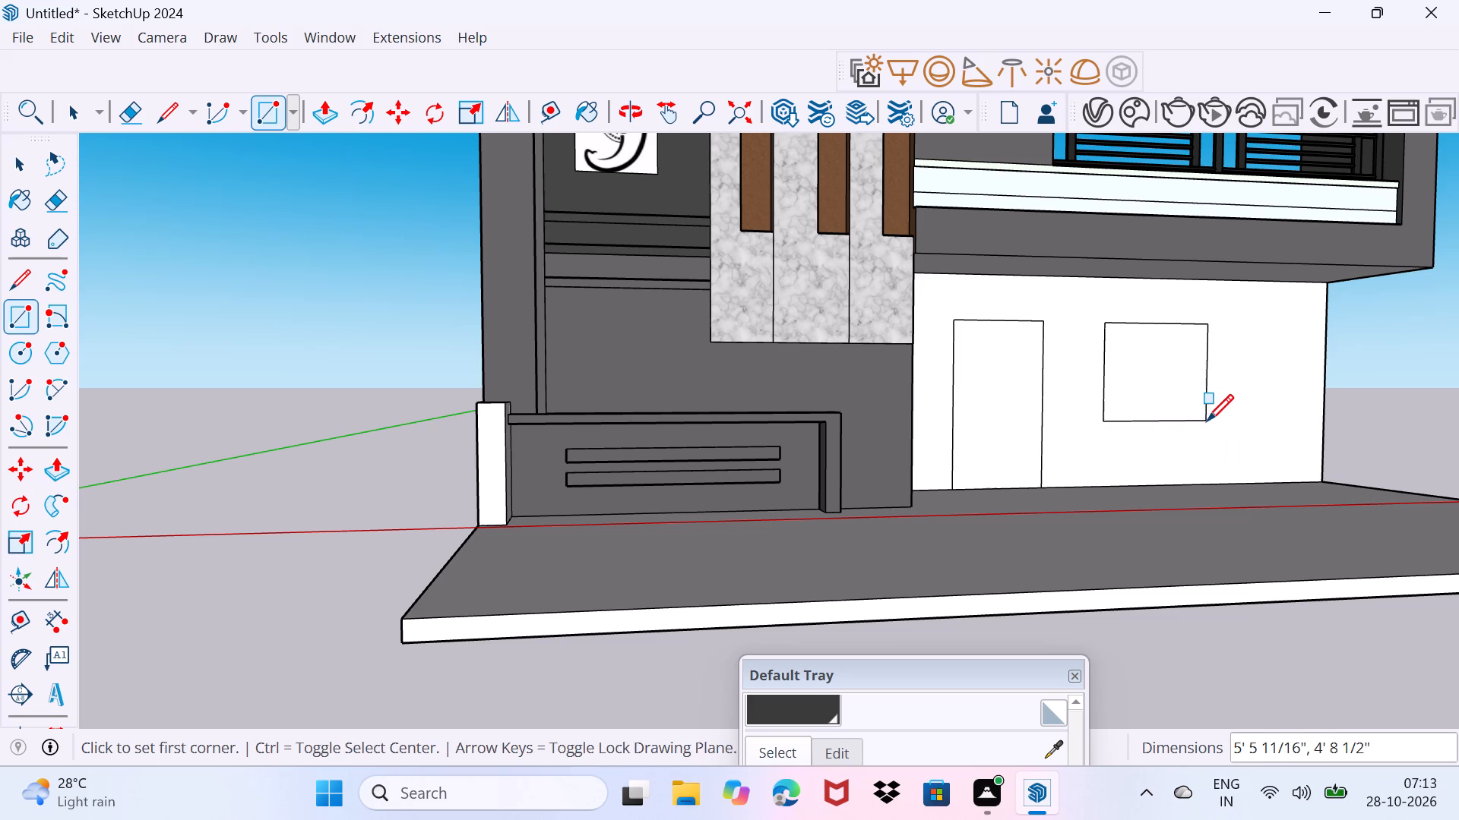
key(space)
Copy the white wall's top edge 10' down to its base and divide the span into 10 equal horizontal strips.
scroll(1051, 393, up, 3)
middle_drag(1029, 342, 966, 343)
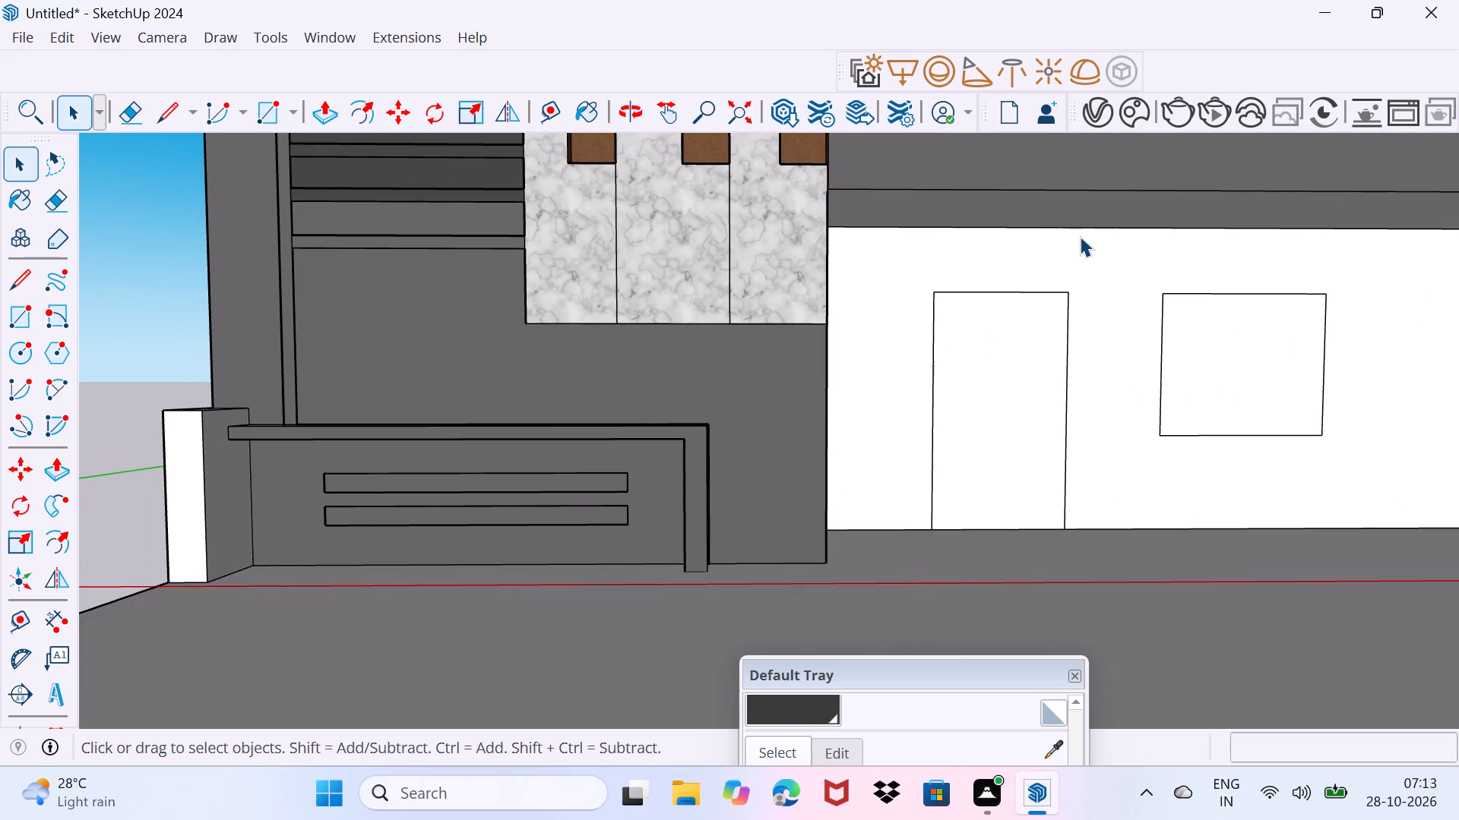
click(1081, 232)
drag(1103, 251, 1124, 235)
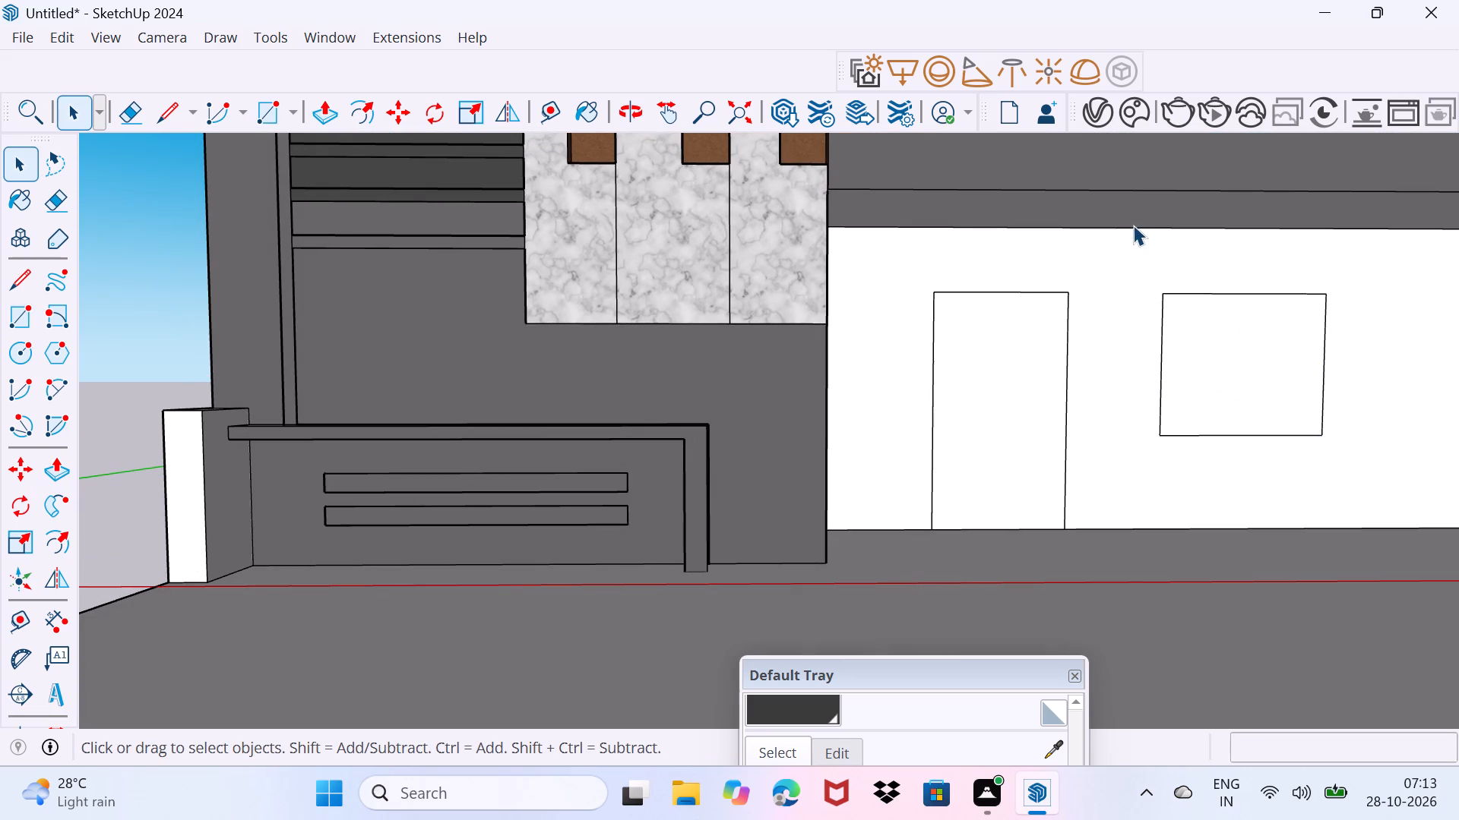
click(1134, 228)
scroll(1140, 241, down, 8)
scroll(1321, 284, up, 2)
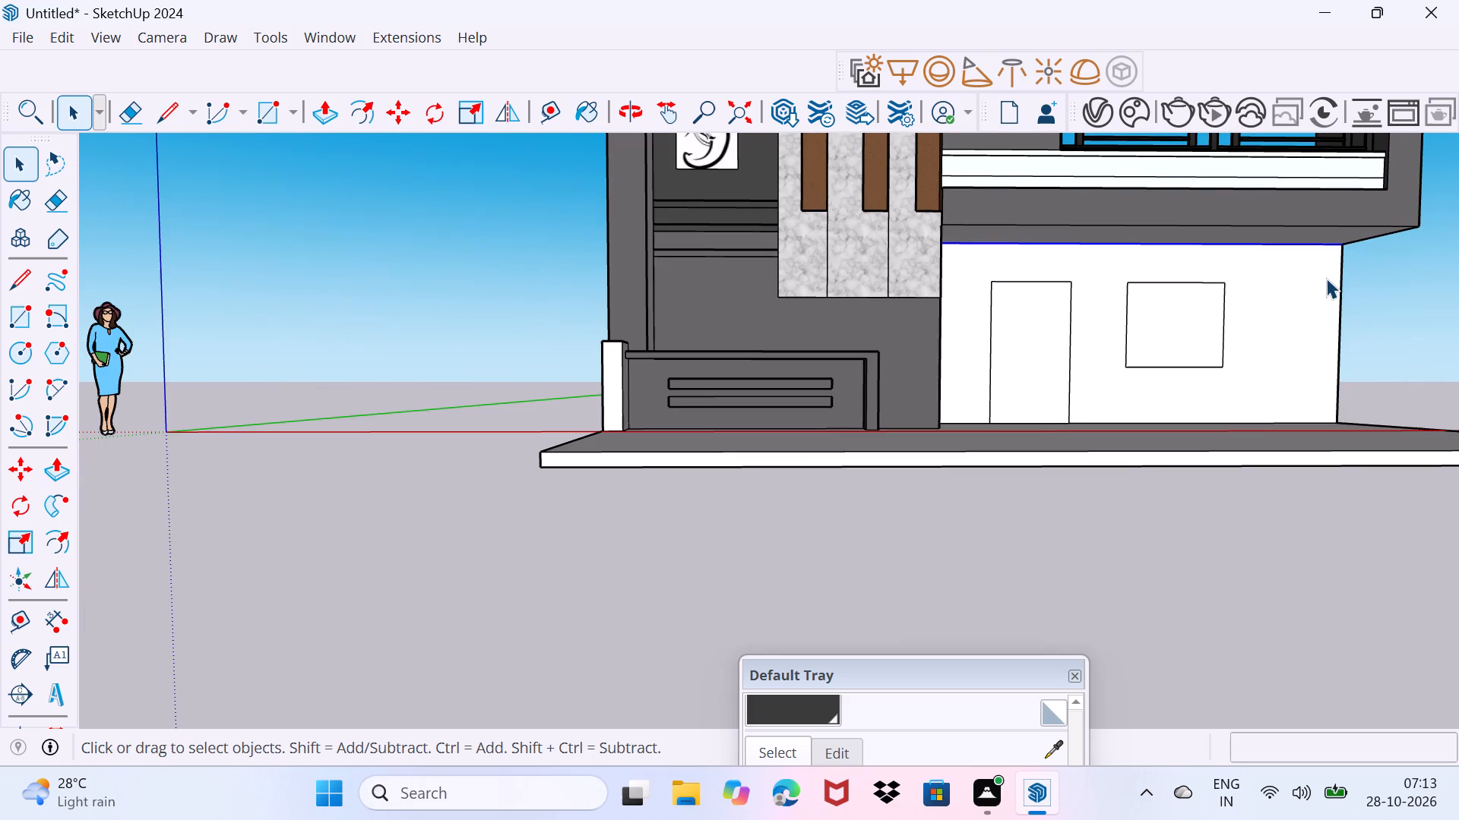
key(m)
click(1345, 246)
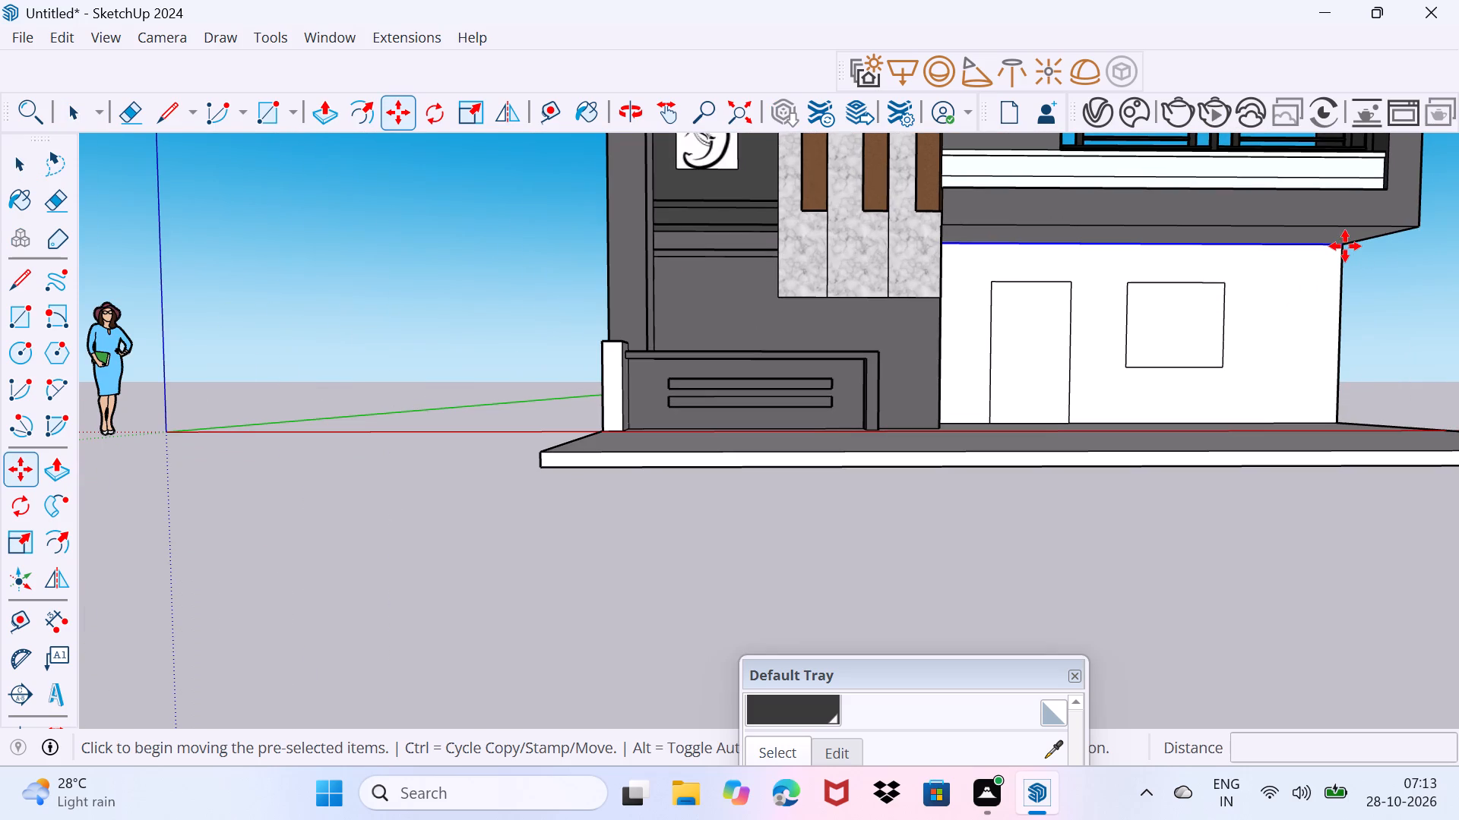
click(1345, 431)
key(slash)
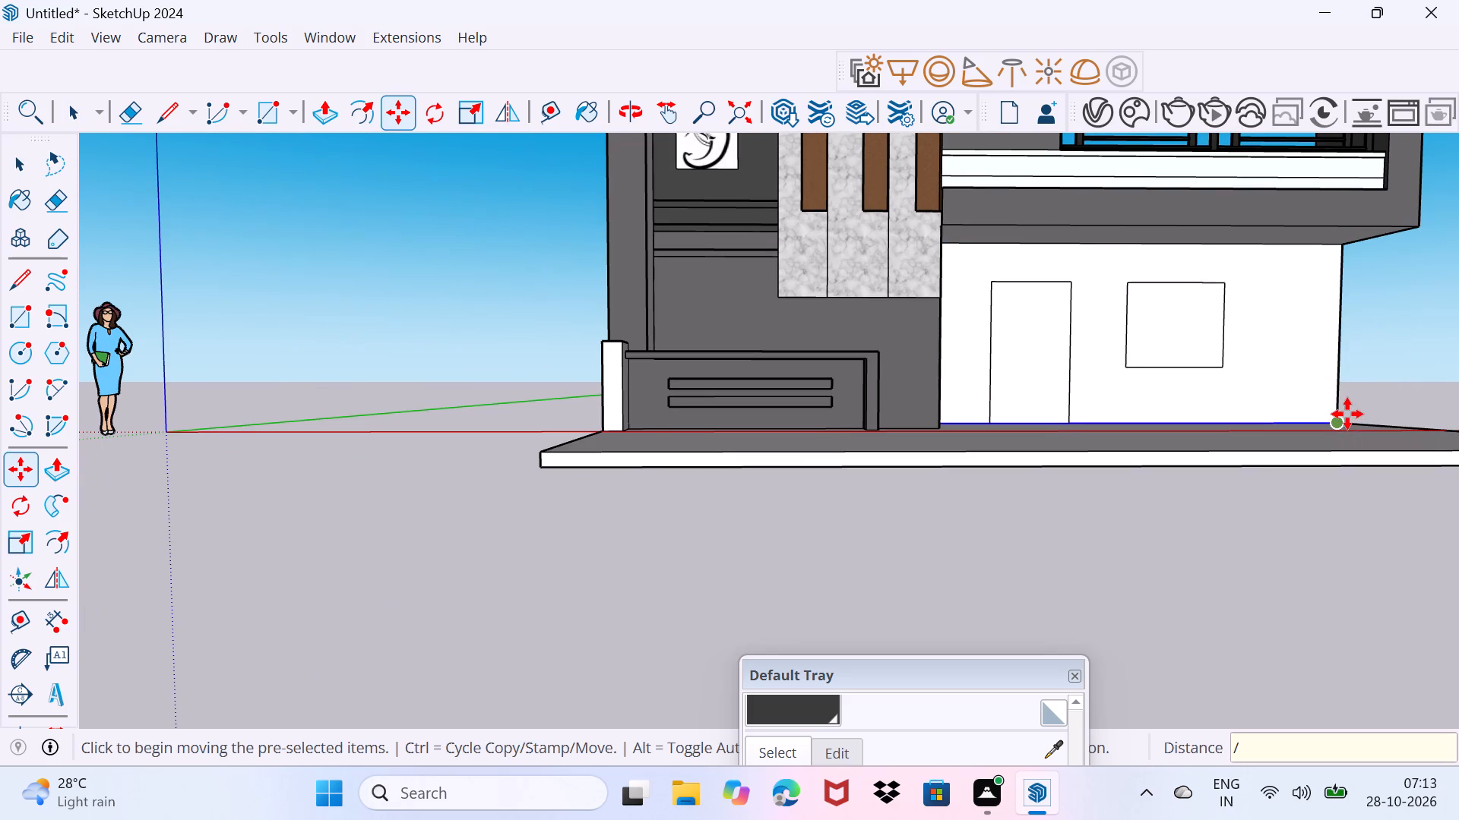
key(1)
key(0)
key(Return)
key(space)
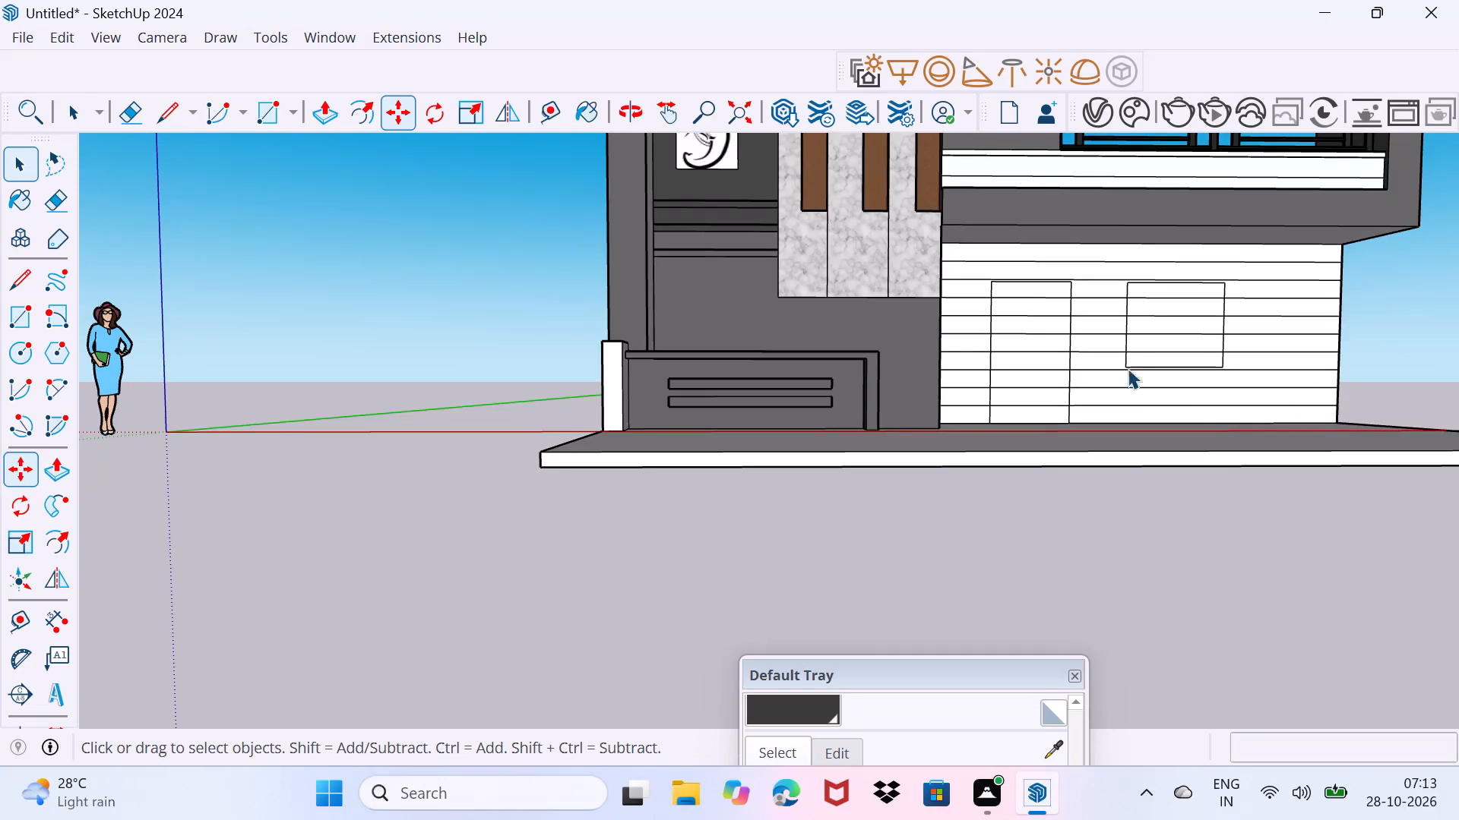
Erase the horizontal strip lines that cross the inside of the door and window outlines.
scroll(1119, 348, up, 3)
middle_drag(1067, 382, 1096, 360)
scroll(951, 394, up, 2)
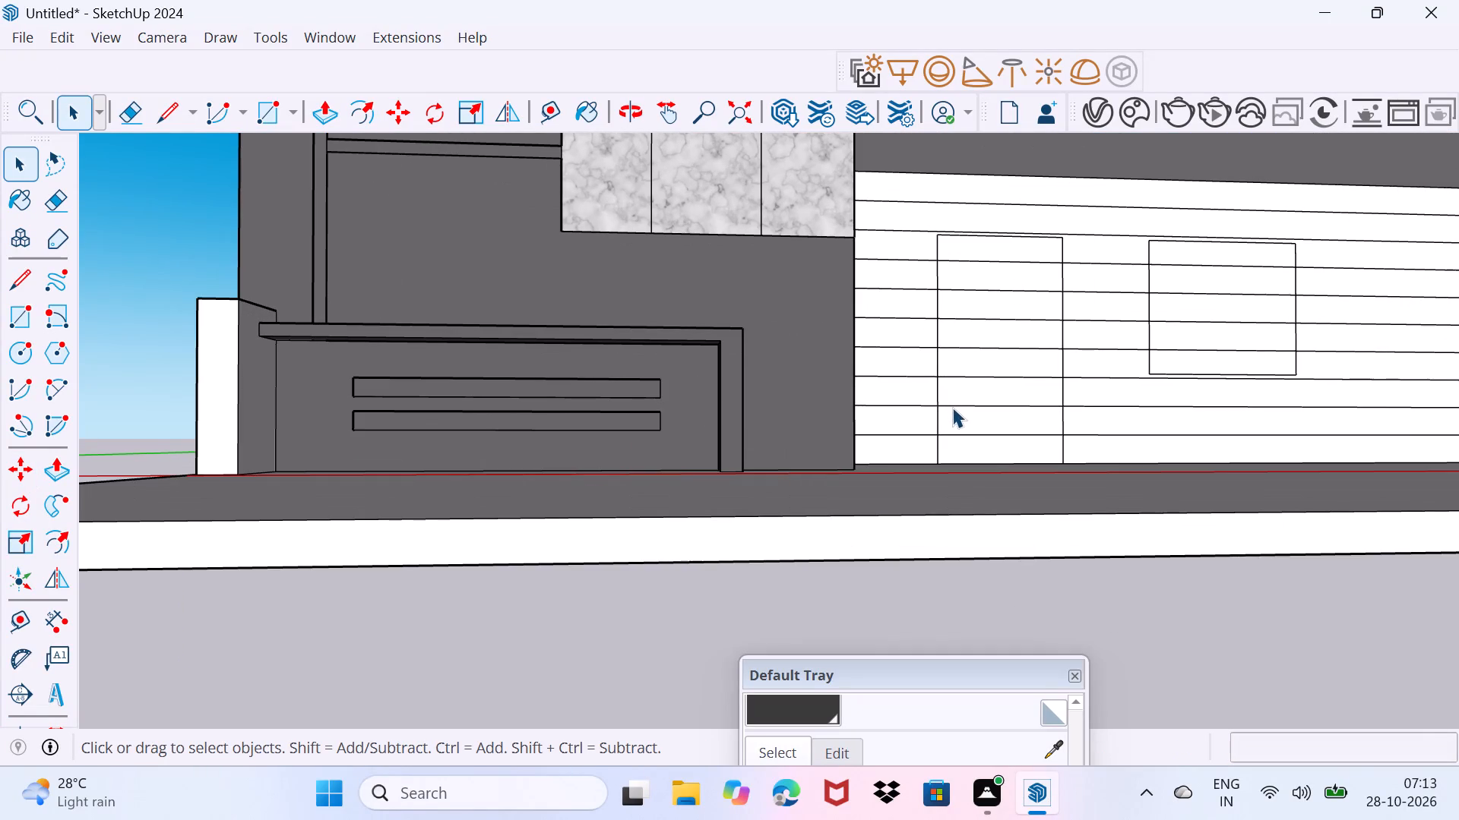
key(e)
scroll(976, 326, up, 2)
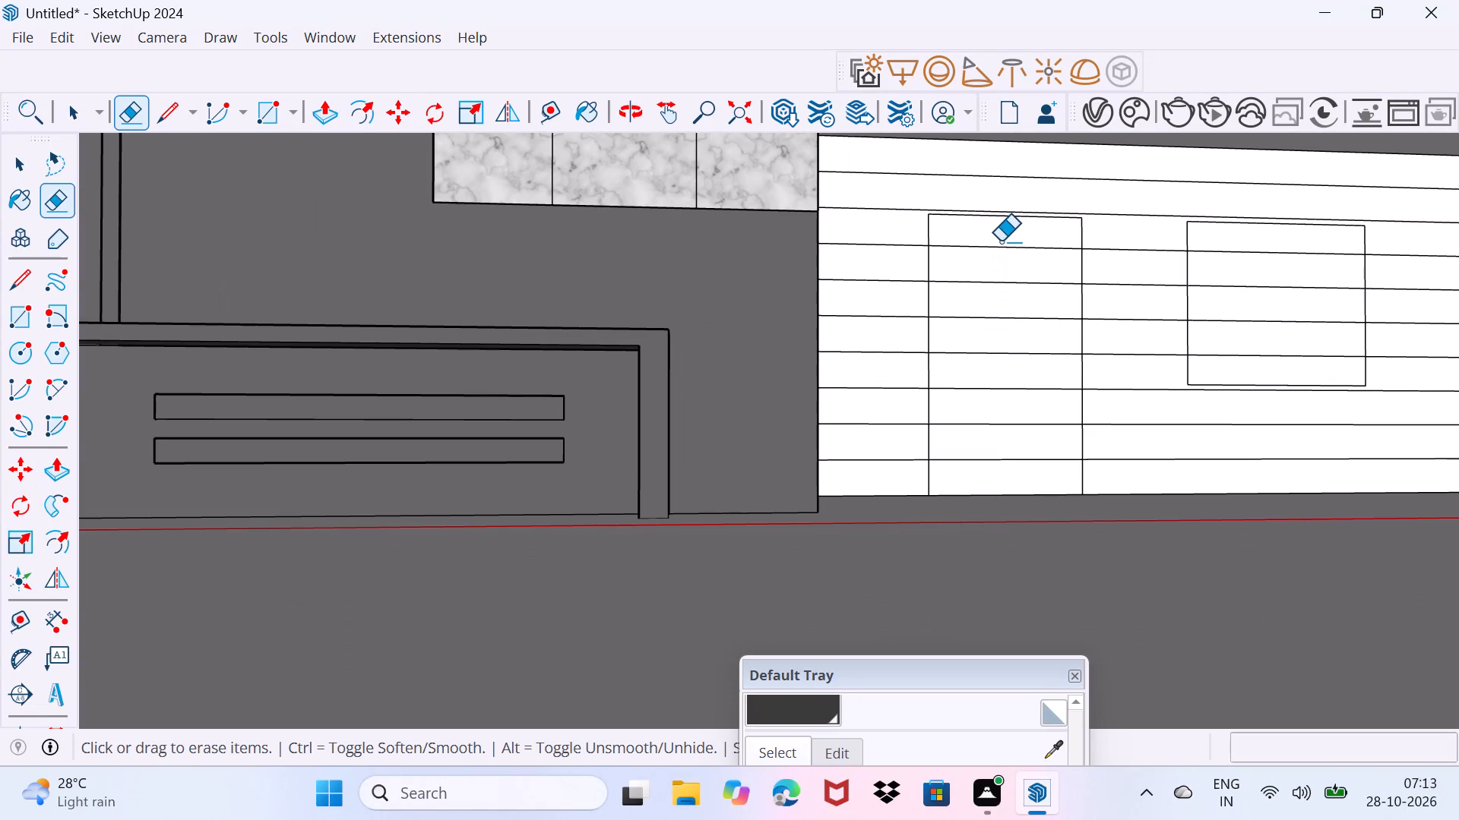
drag(1000, 243, 999, 471)
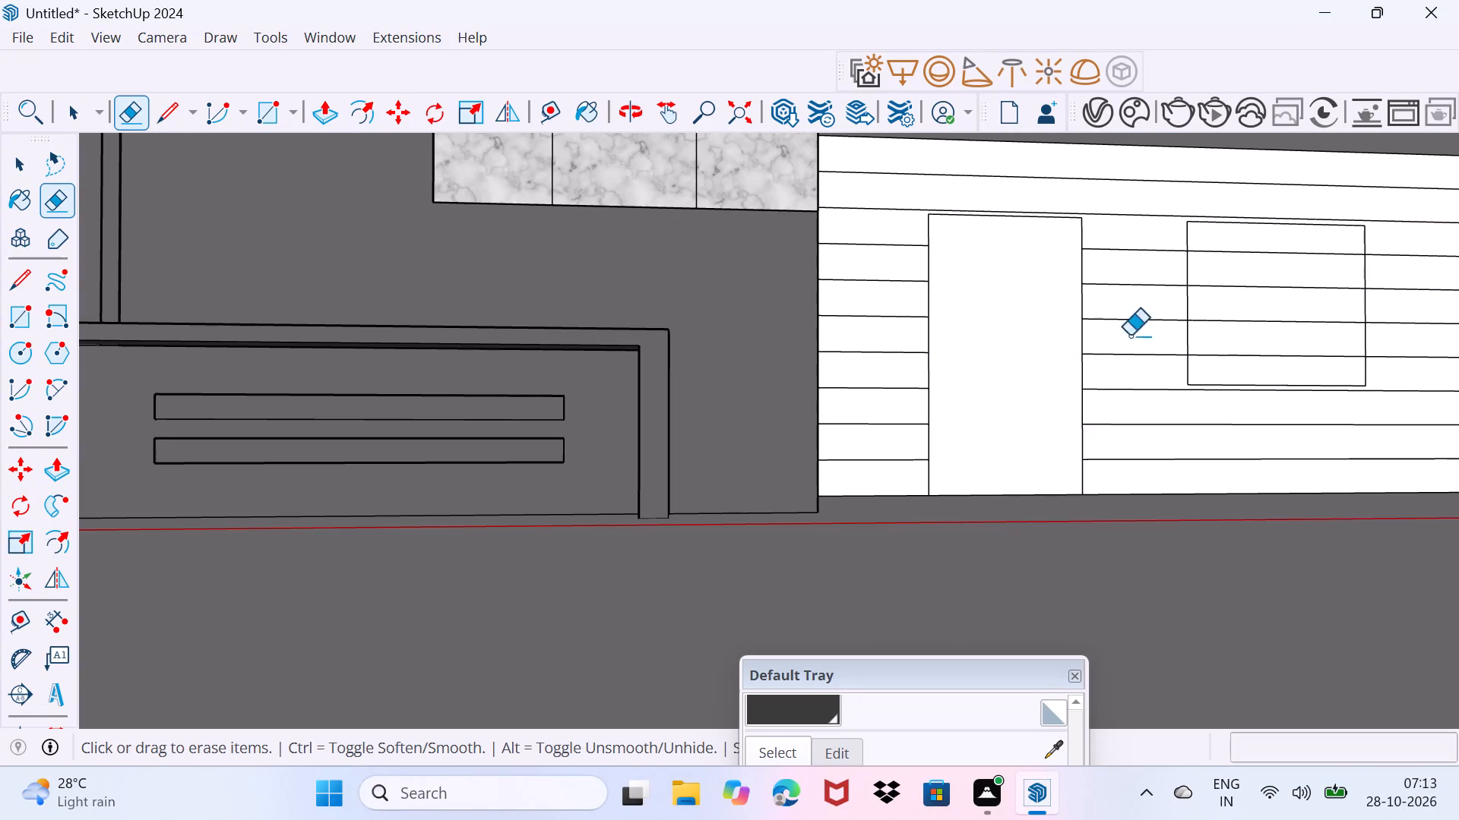
drag(1269, 263, 1271, 367)
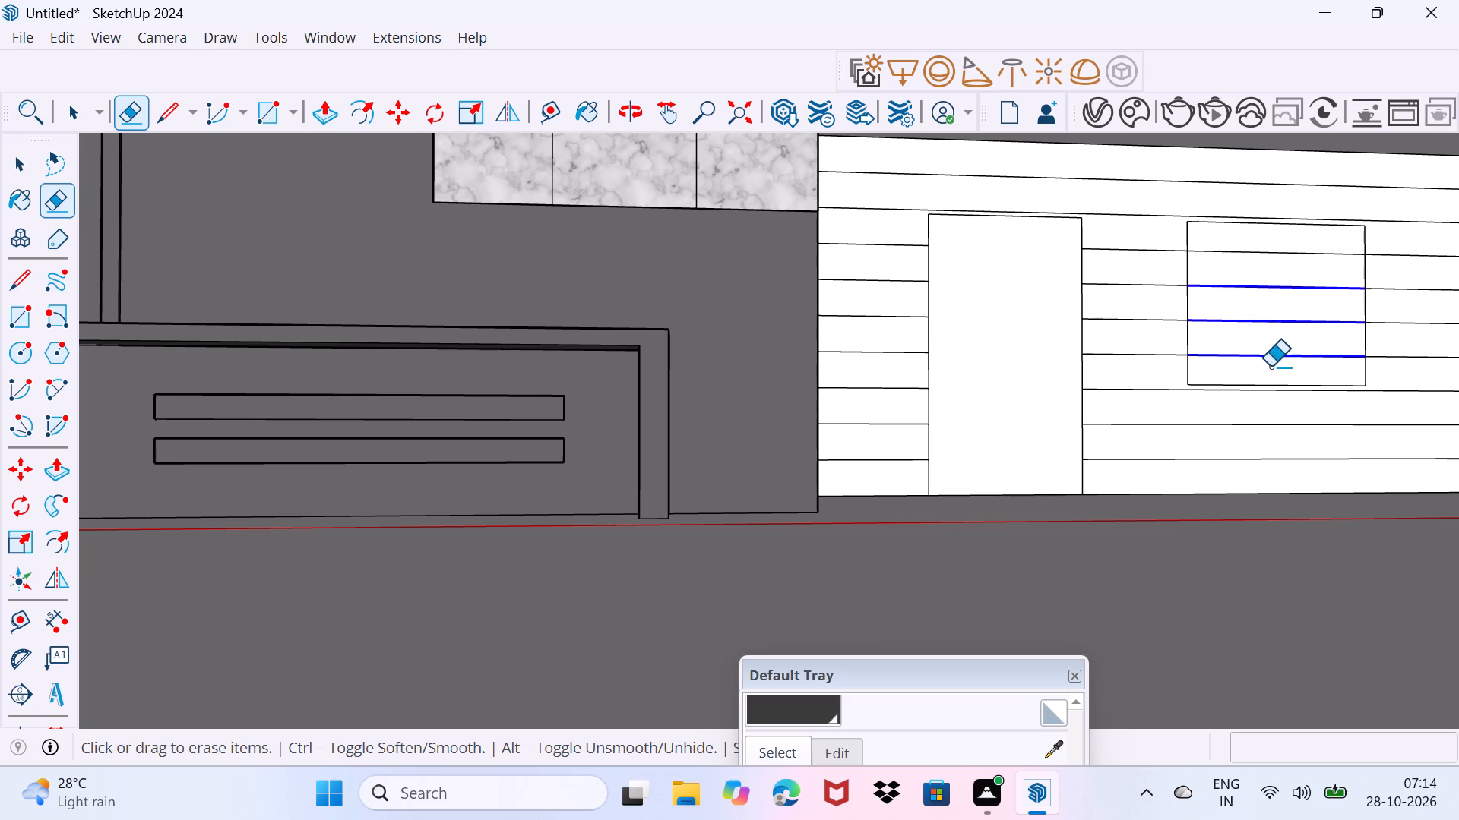
drag(1271, 367, 1271, 368)
drag(1252, 254, 1256, 277)
middle_drag(1244, 267, 1229, 328)
key(space)
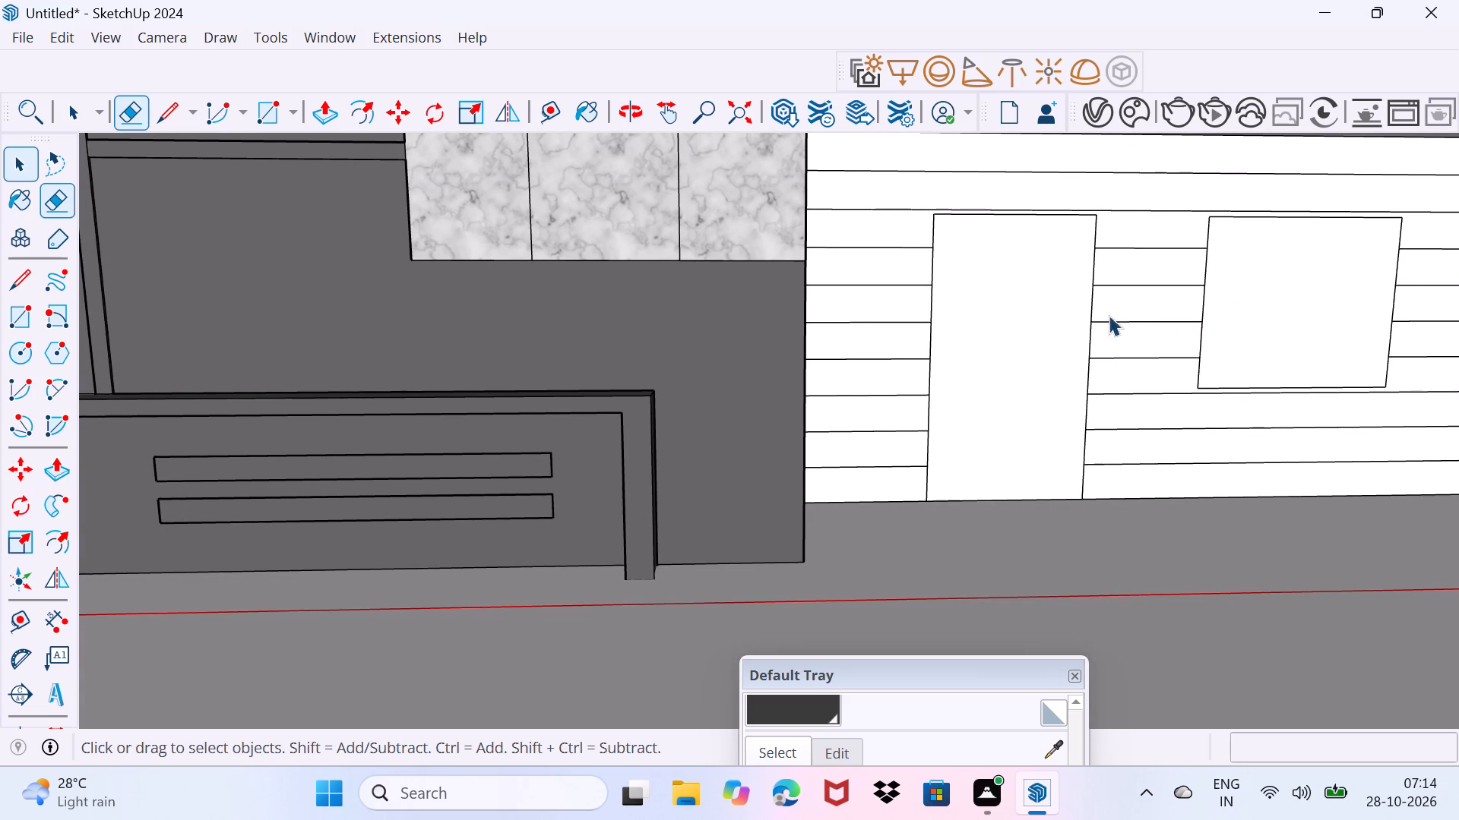
Push/Pull the door face 1' 2" into the striped wall.
click(981, 355)
key(p)
click(983, 354)
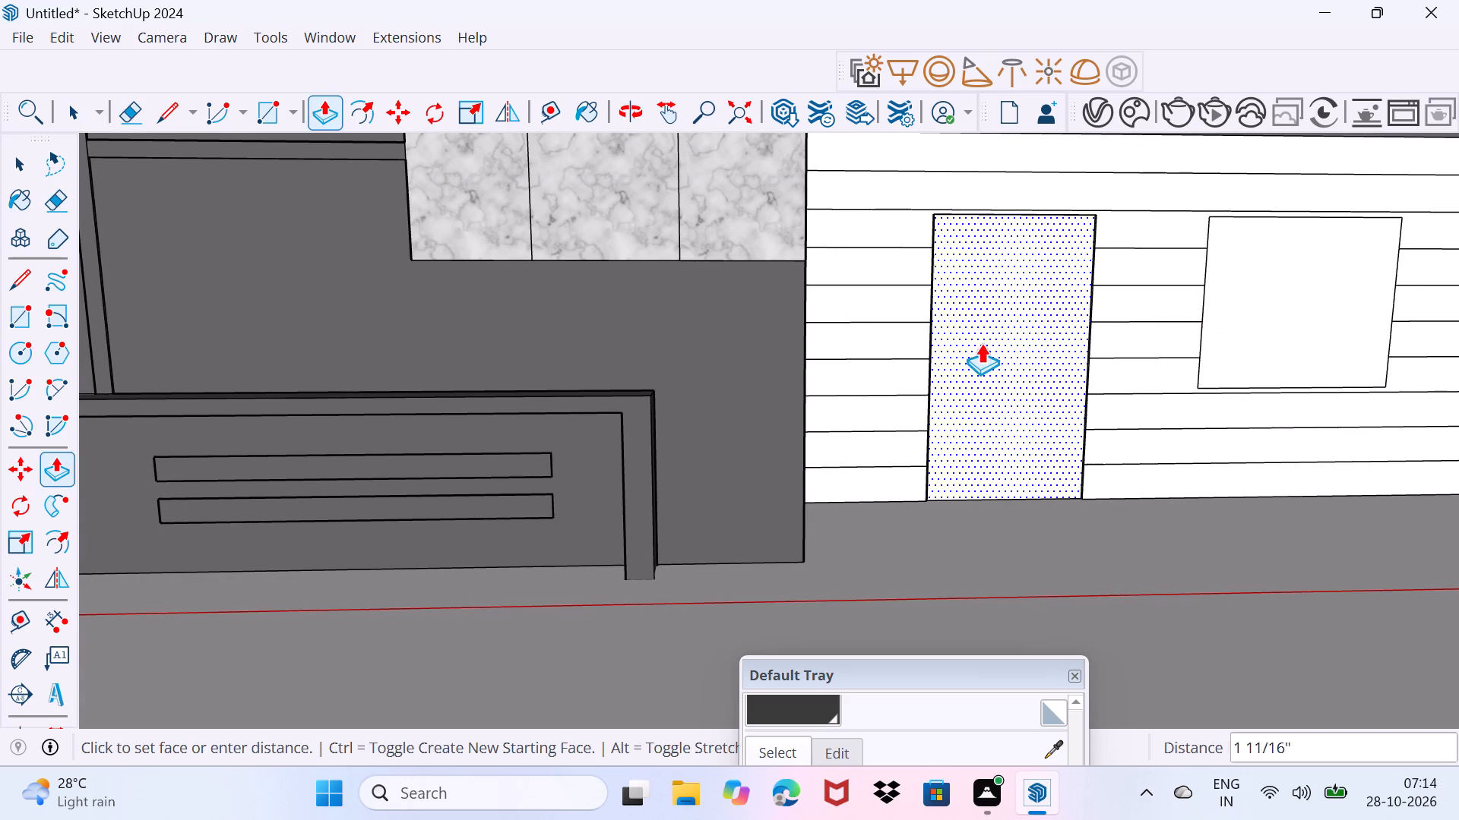
click(976, 323)
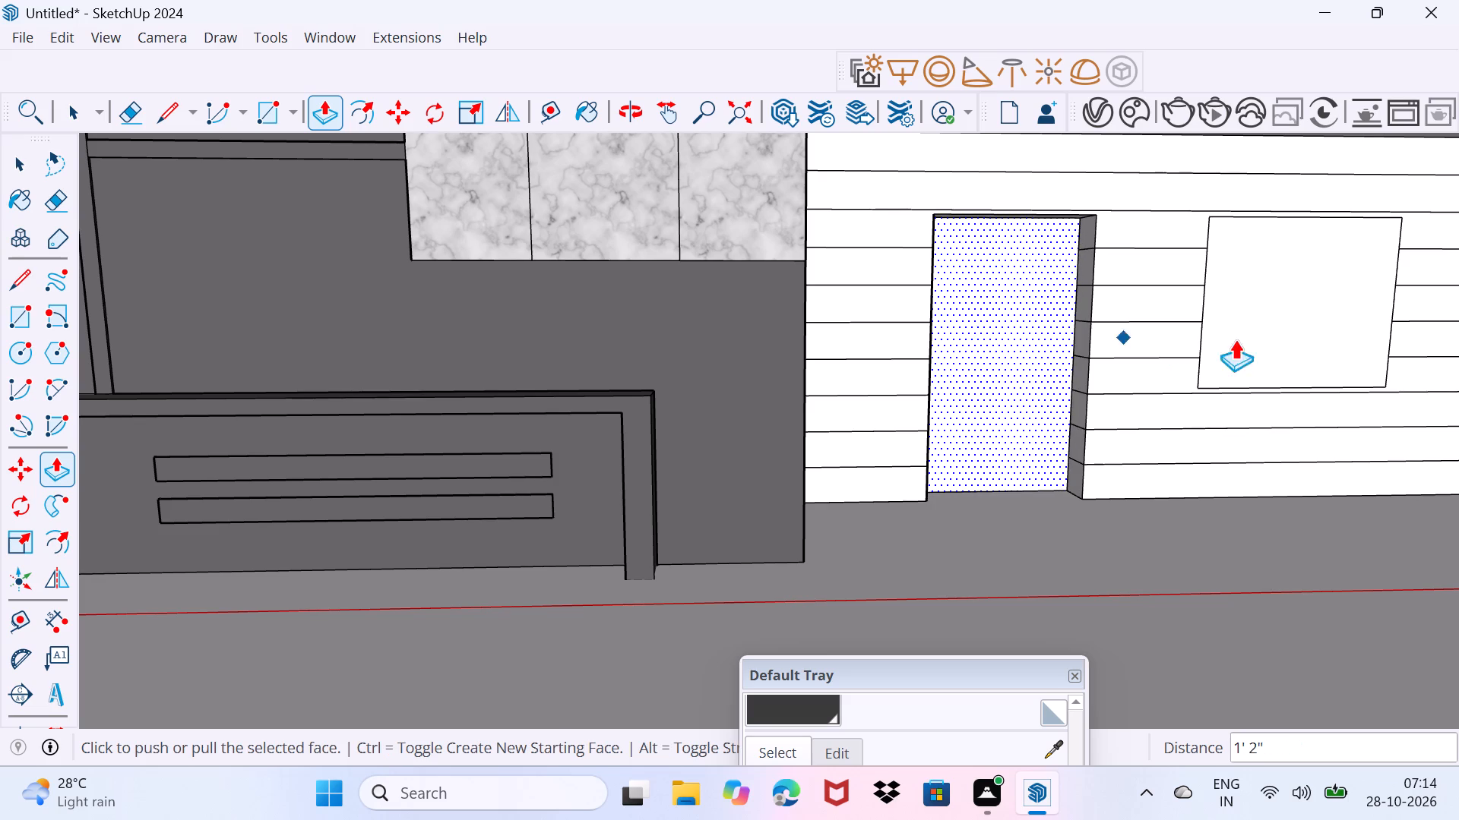
key(Escape)
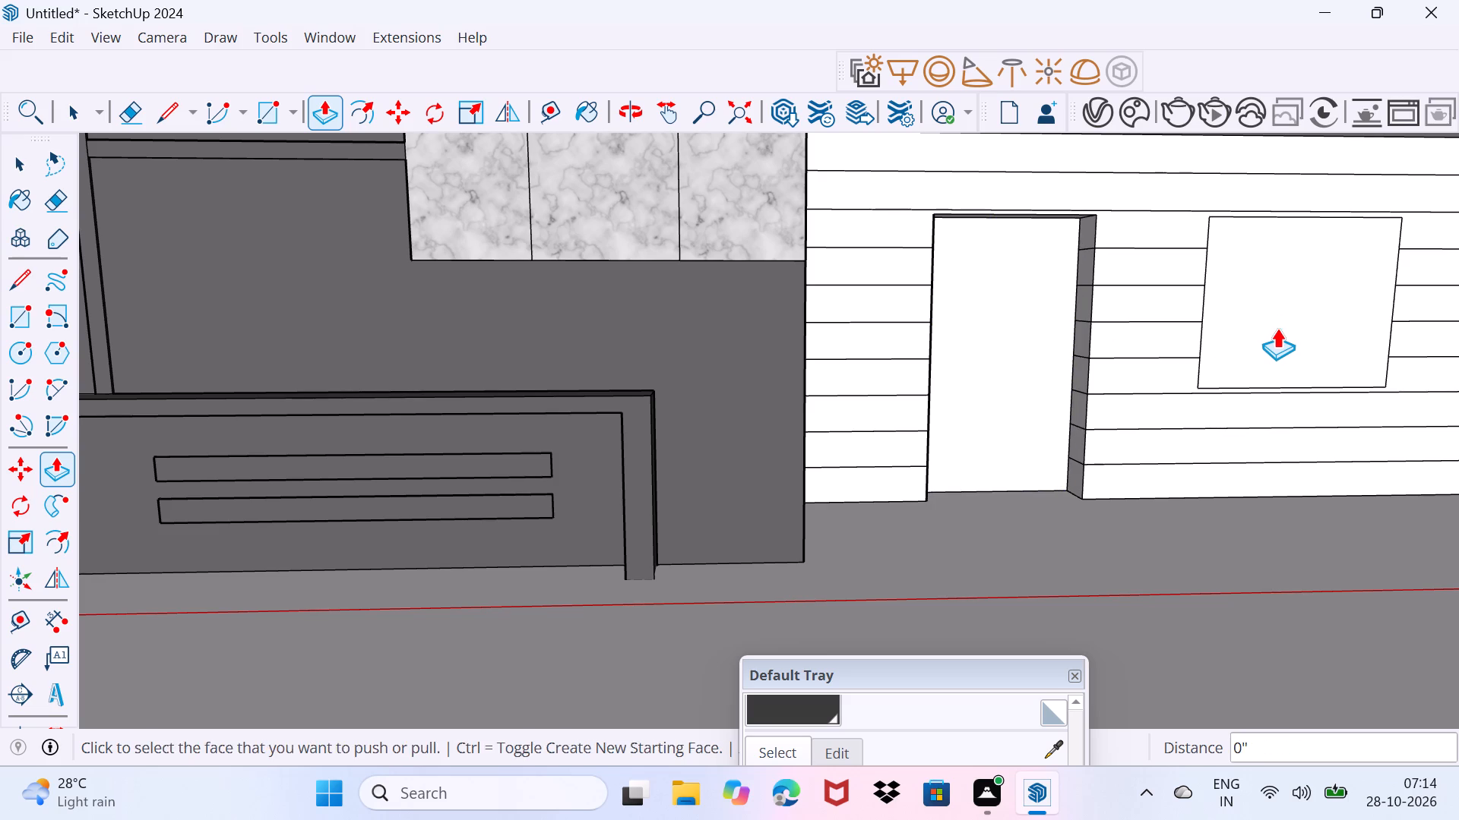
Push/Pull the window face 1' 6" into the striped wall.
click(1277, 328)
click(1249, 298)
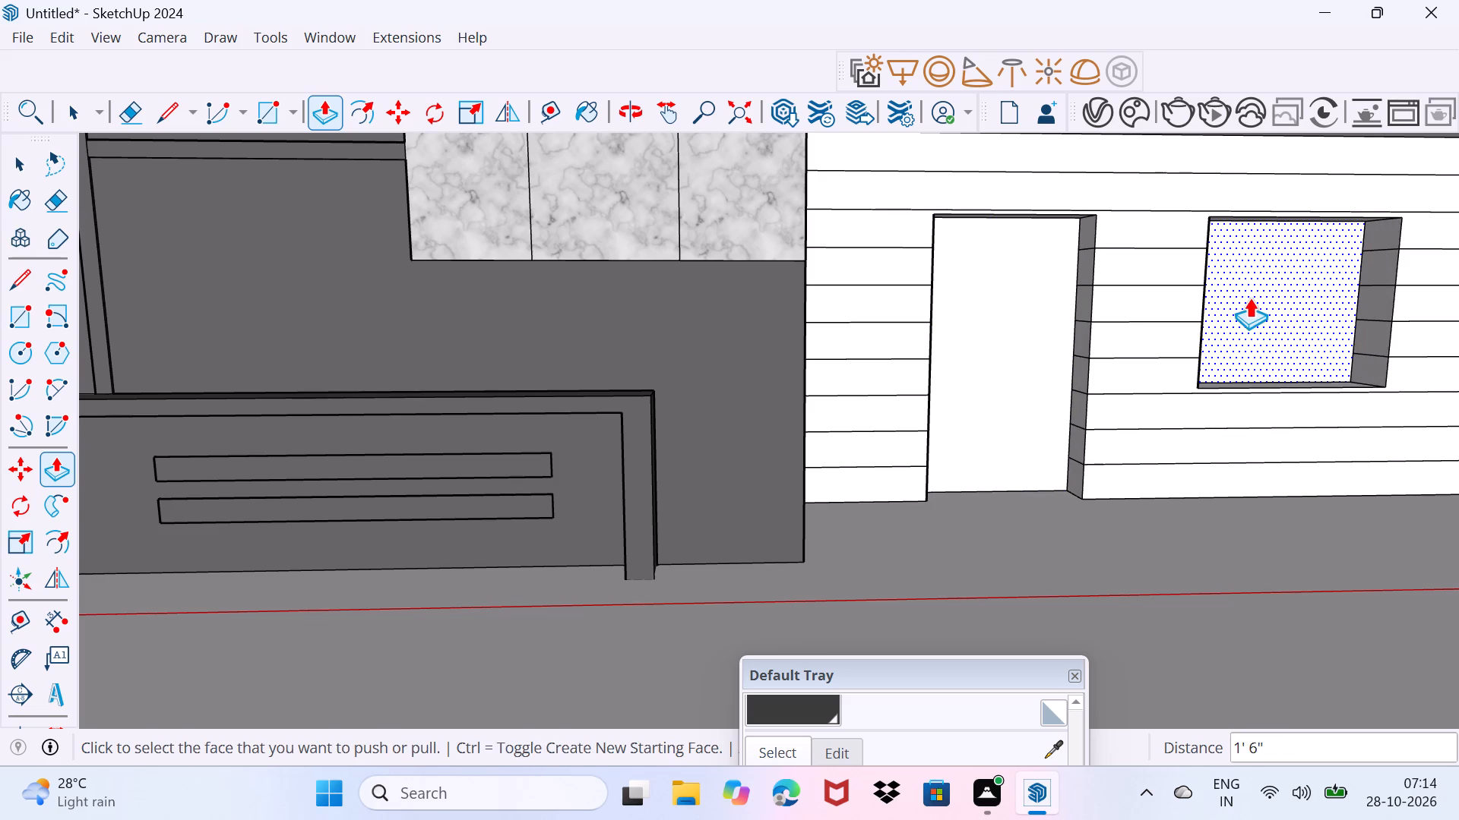
key(space)
drag(1224, 381, 1277, 295)
Erase the topmost strip line on the door's far jamb and all strip lines on the window's far jamb.
key(e)
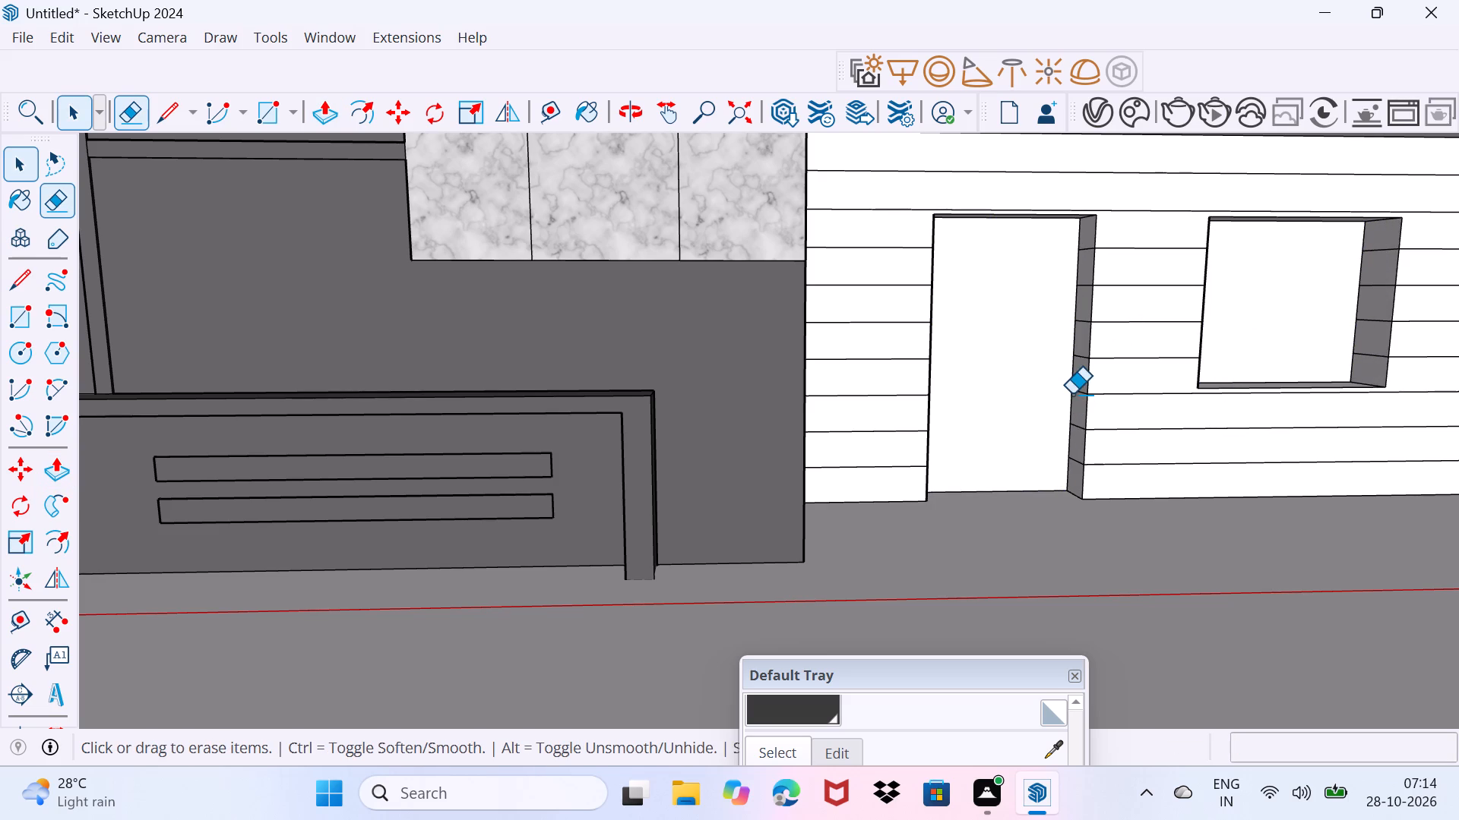
scroll(1073, 394, up, 3)
middle_drag(1105, 465, 1146, 429)
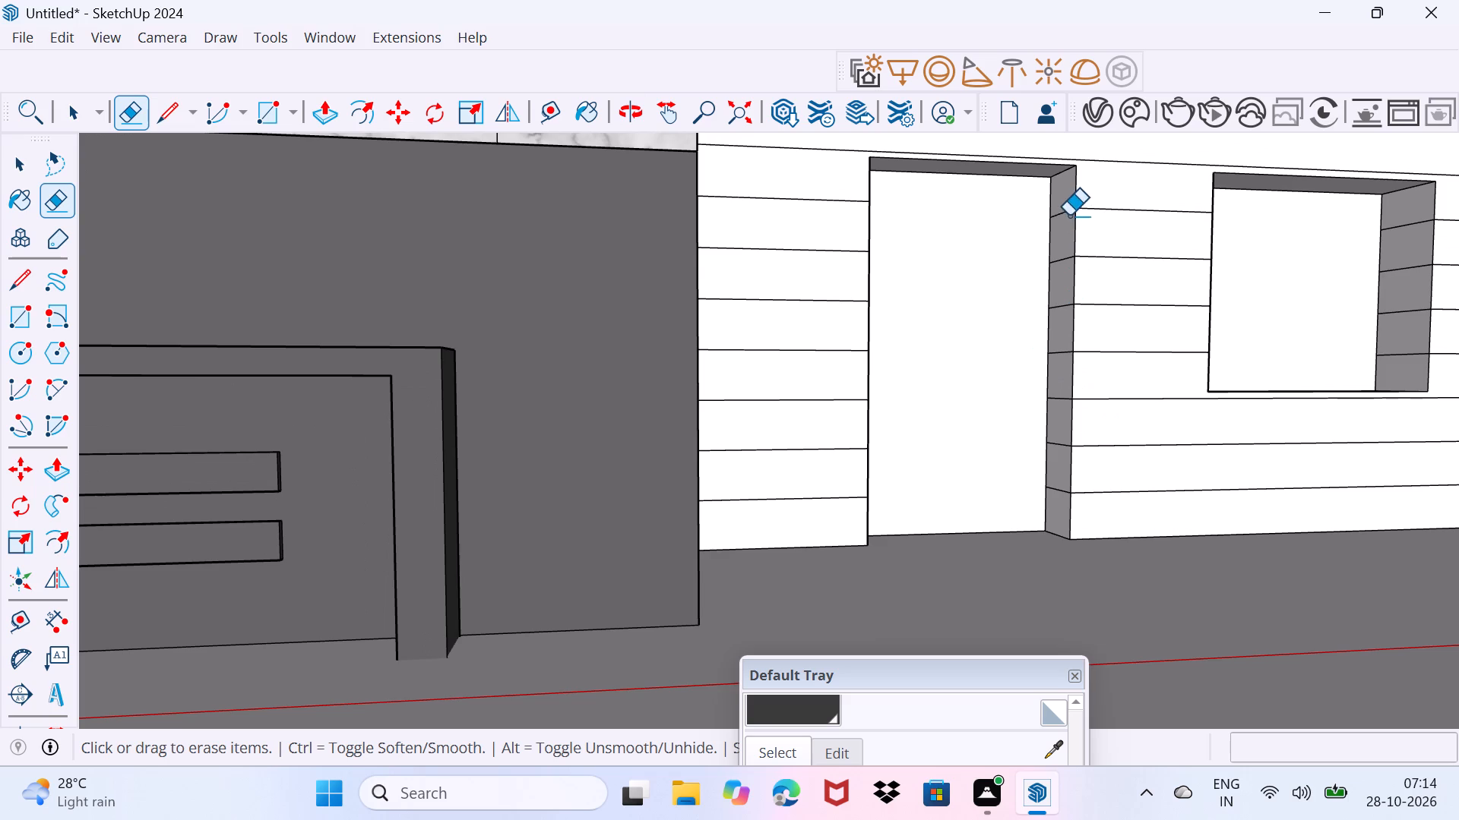
click(1068, 211)
drag(1414, 231, 1421, 290)
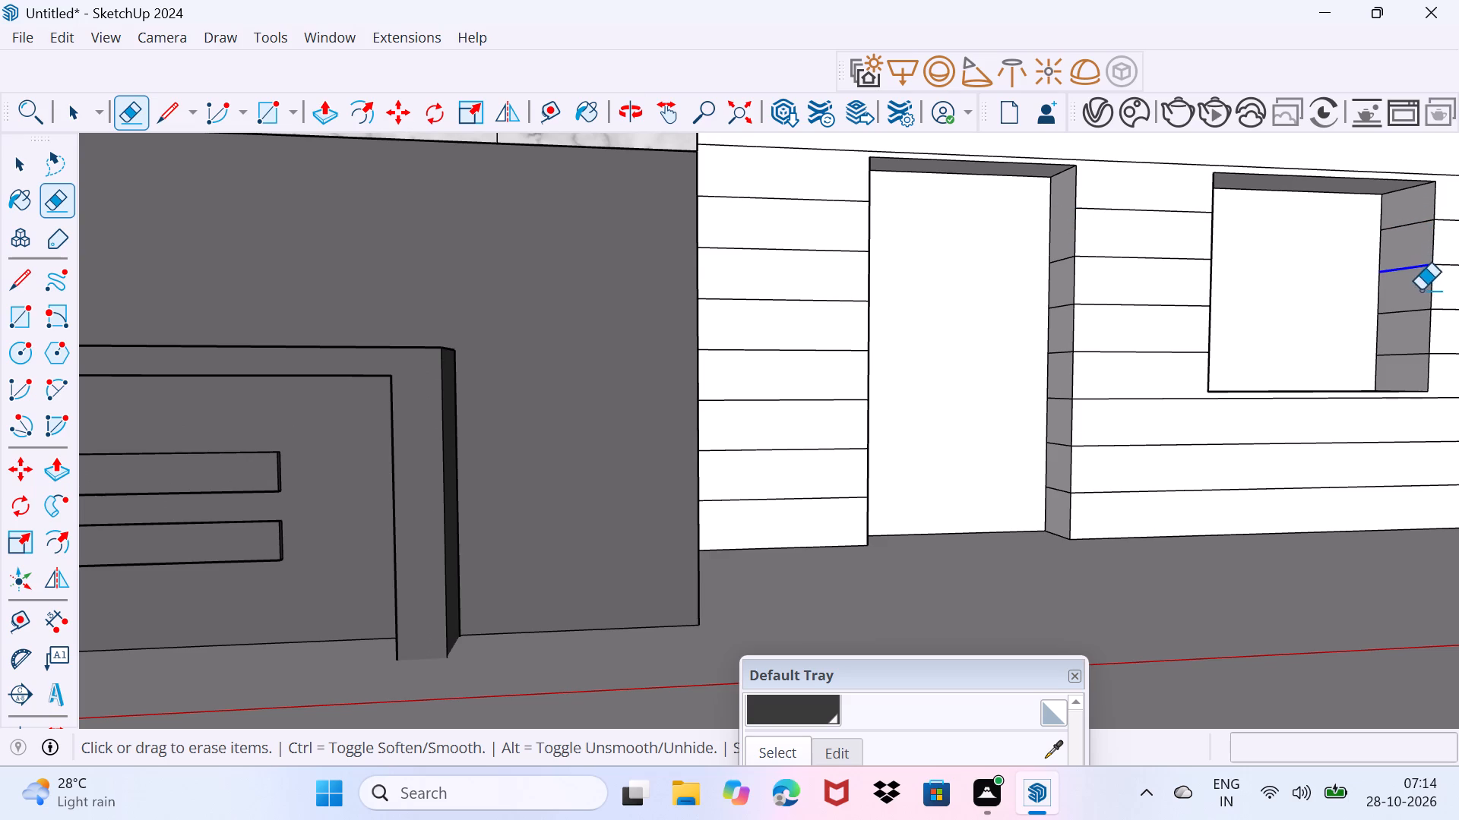
drag(1421, 290, 1407, 364)
drag(1407, 223, 1412, 258)
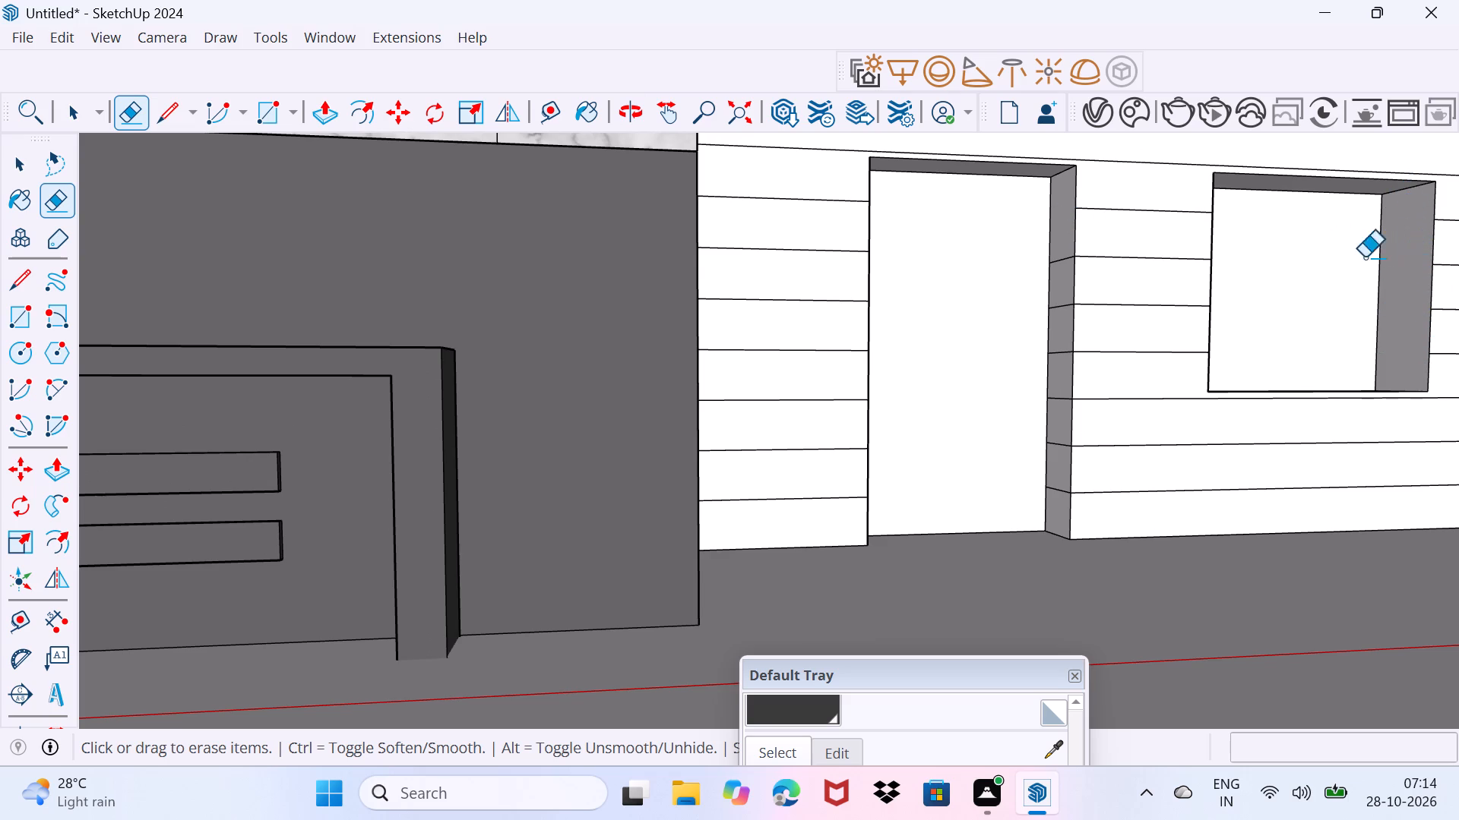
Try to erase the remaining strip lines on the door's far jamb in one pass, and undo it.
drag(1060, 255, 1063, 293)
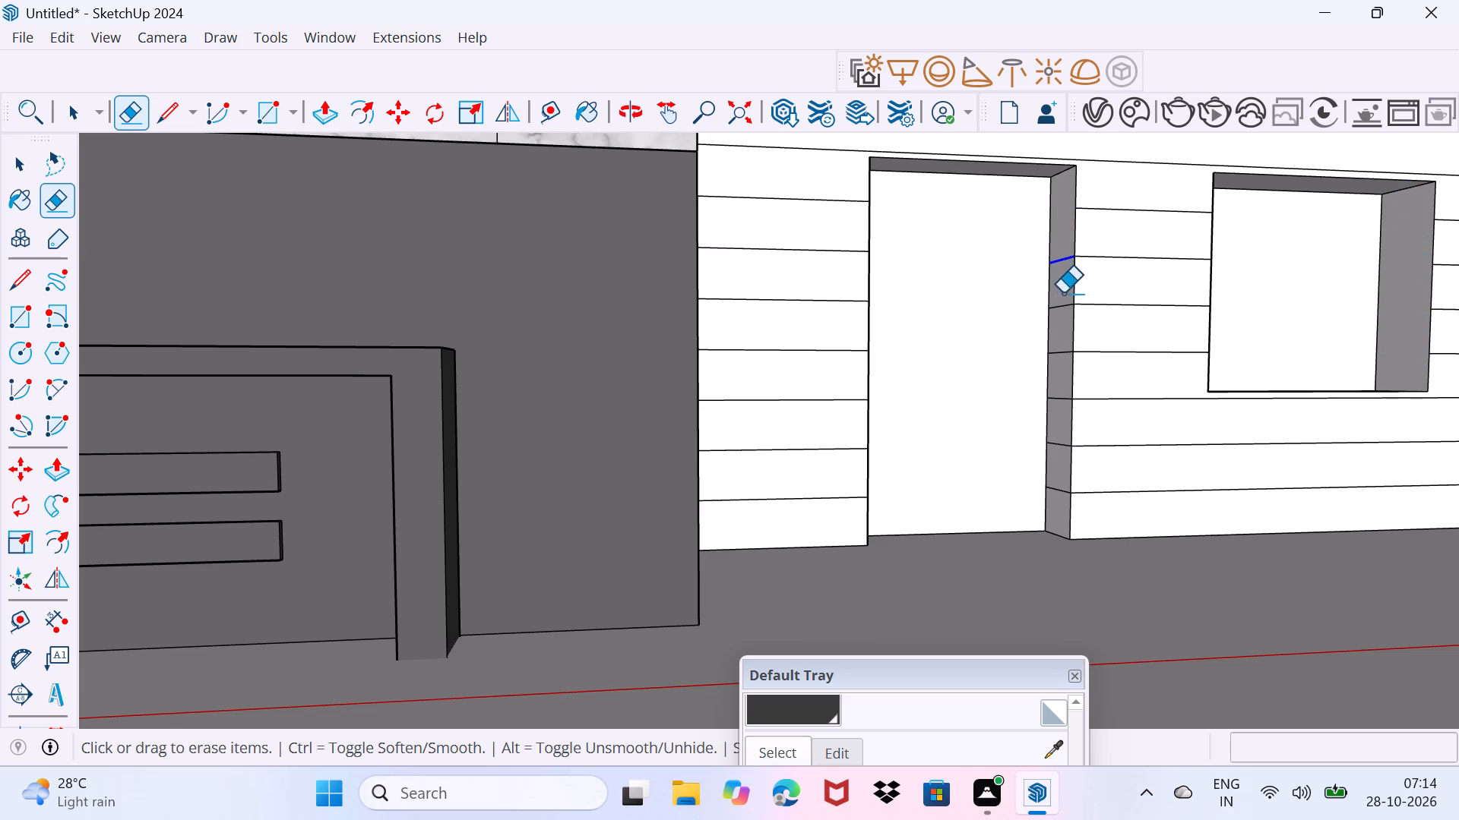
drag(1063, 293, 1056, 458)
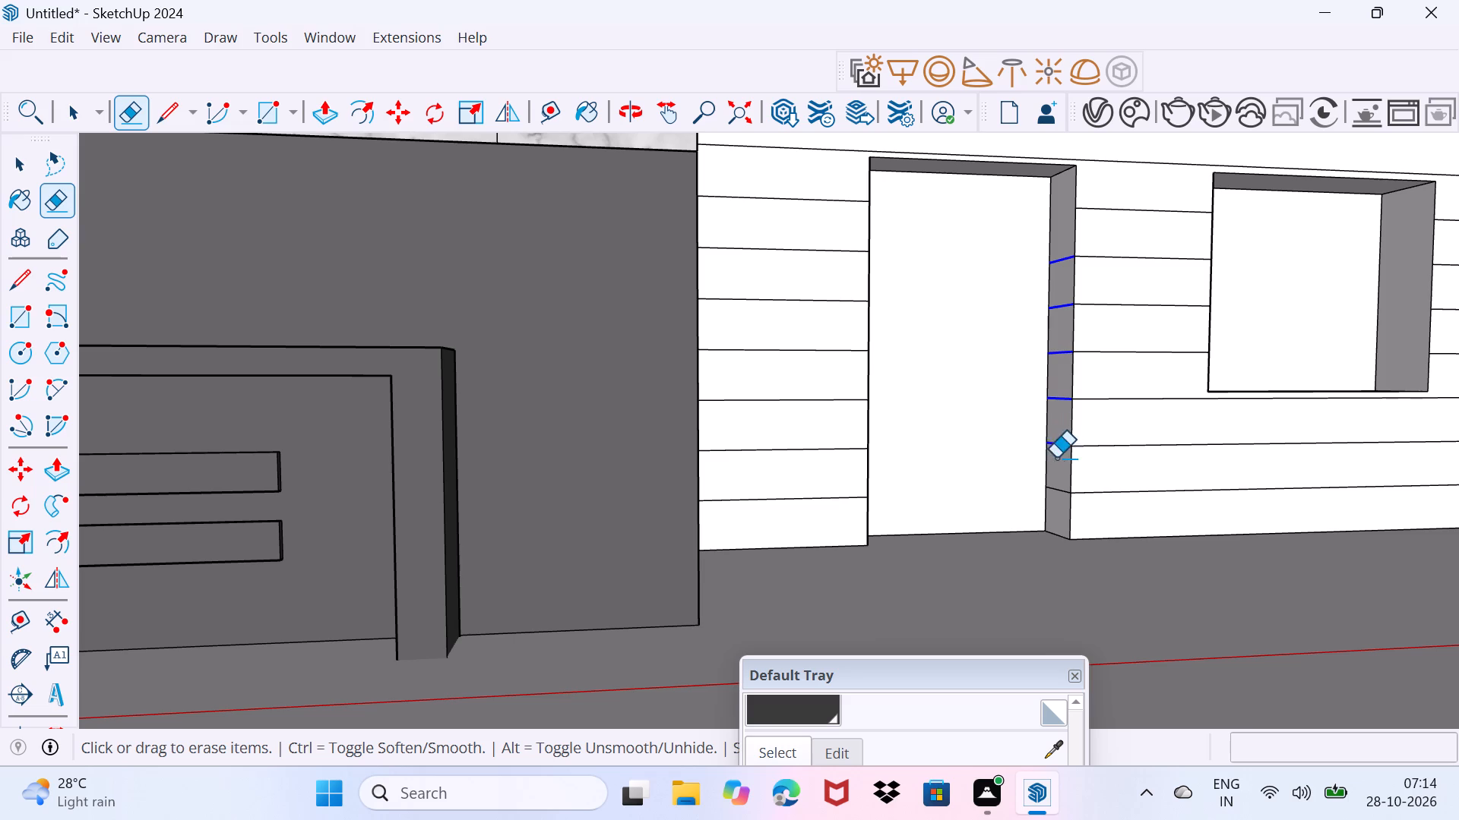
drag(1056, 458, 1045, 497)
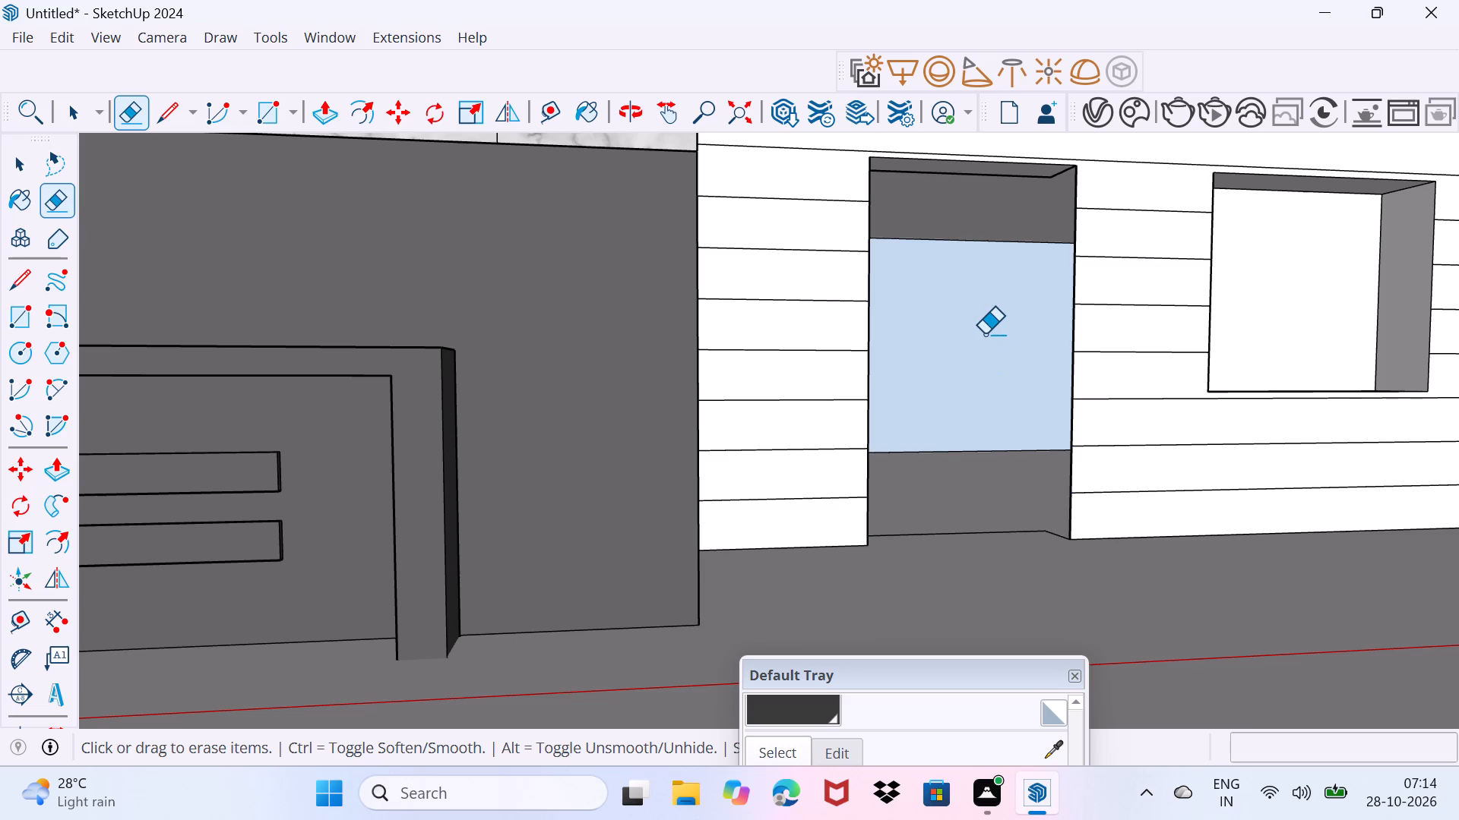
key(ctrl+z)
Erase the remaining strip lines one by one on the door's jamb nearest the window.
scroll(1021, 497, up, 2)
drag(1063, 490, 1067, 478)
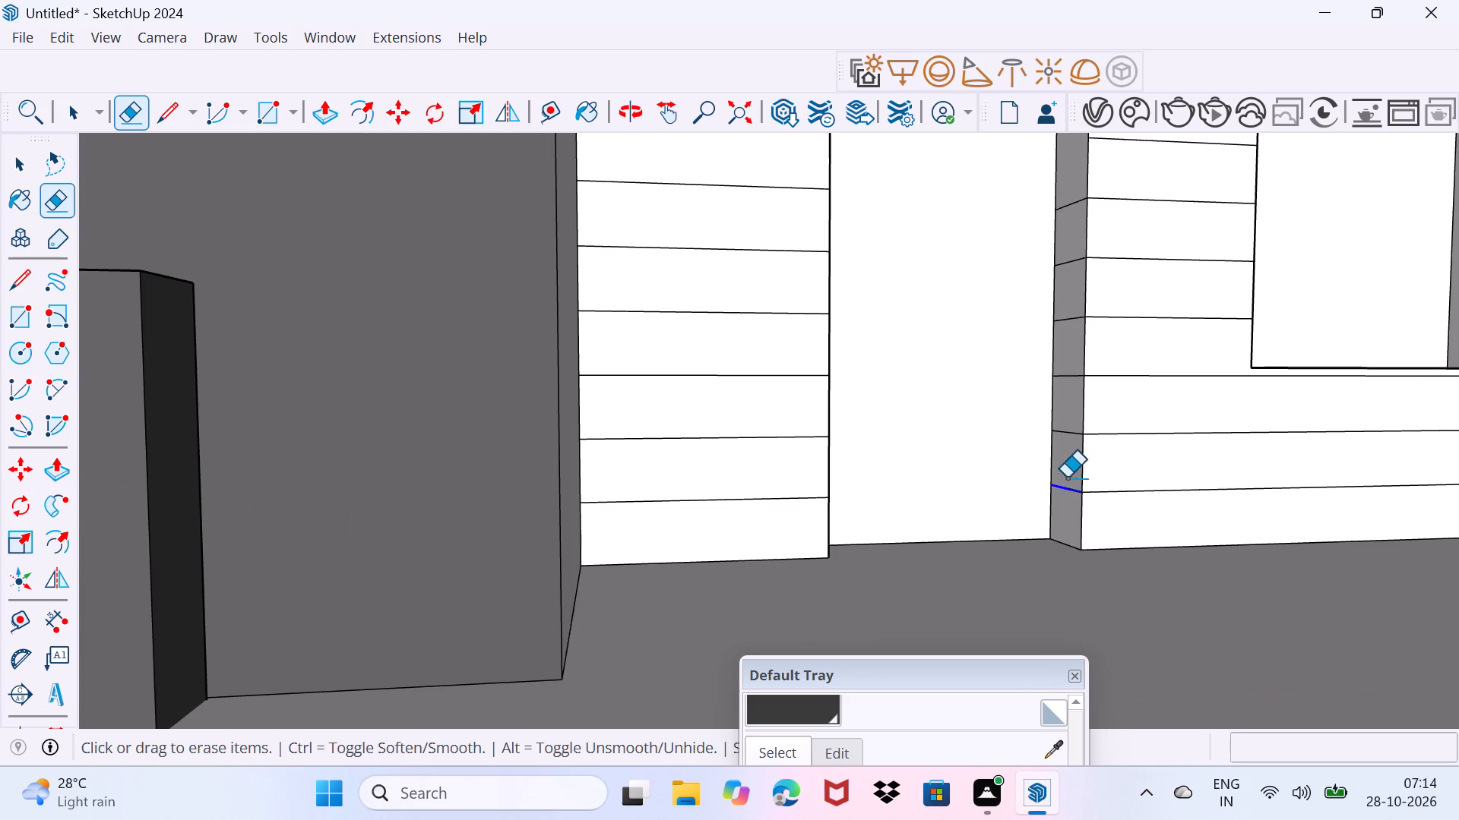
drag(1067, 478, 1068, 468)
drag(1069, 422, 1071, 441)
drag(1072, 373, 1072, 398)
drag(1071, 321, 1071, 330)
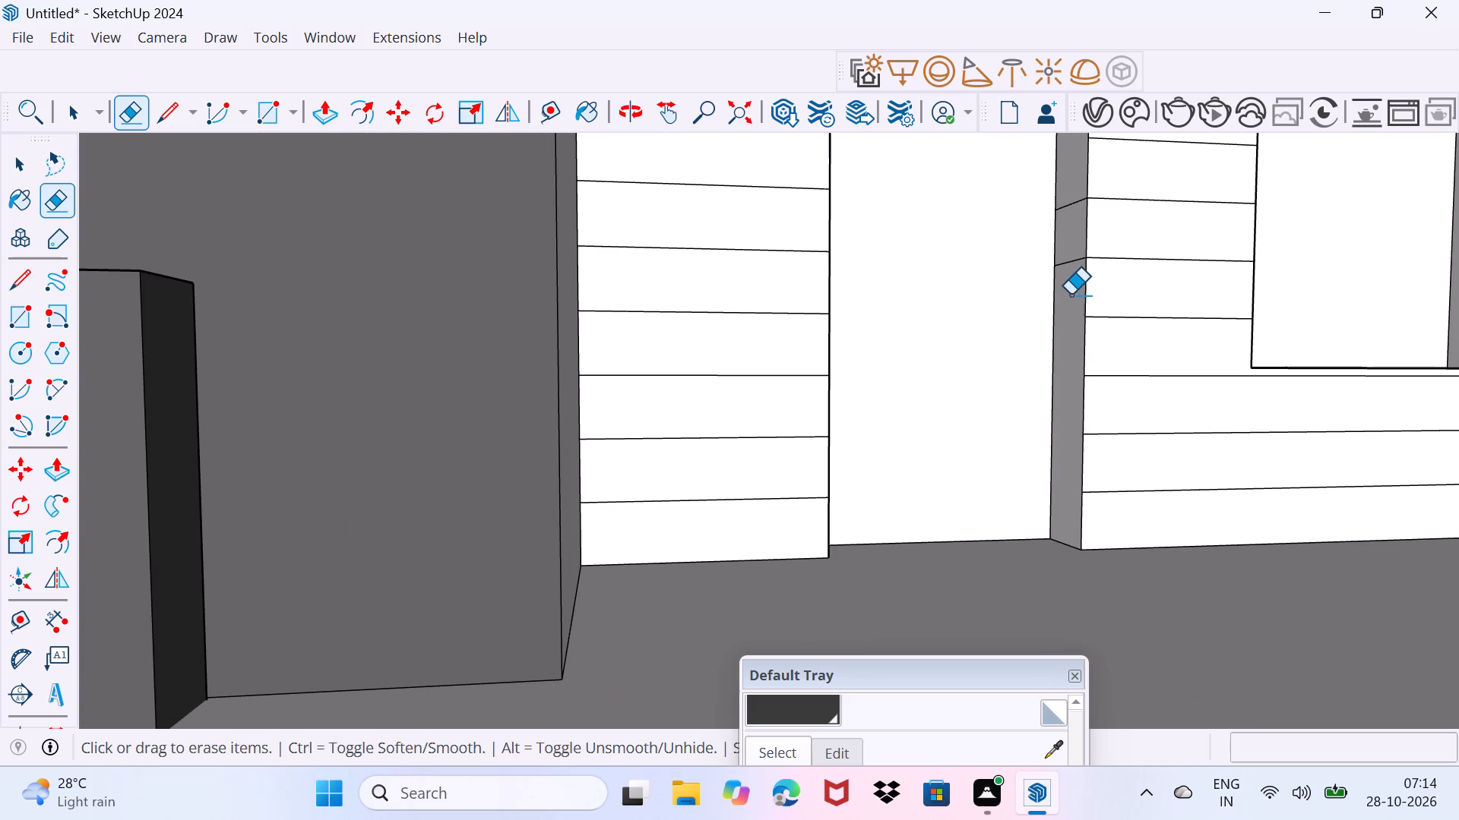
drag(1069, 256, 1071, 265)
drag(1077, 200, 1086, 235)
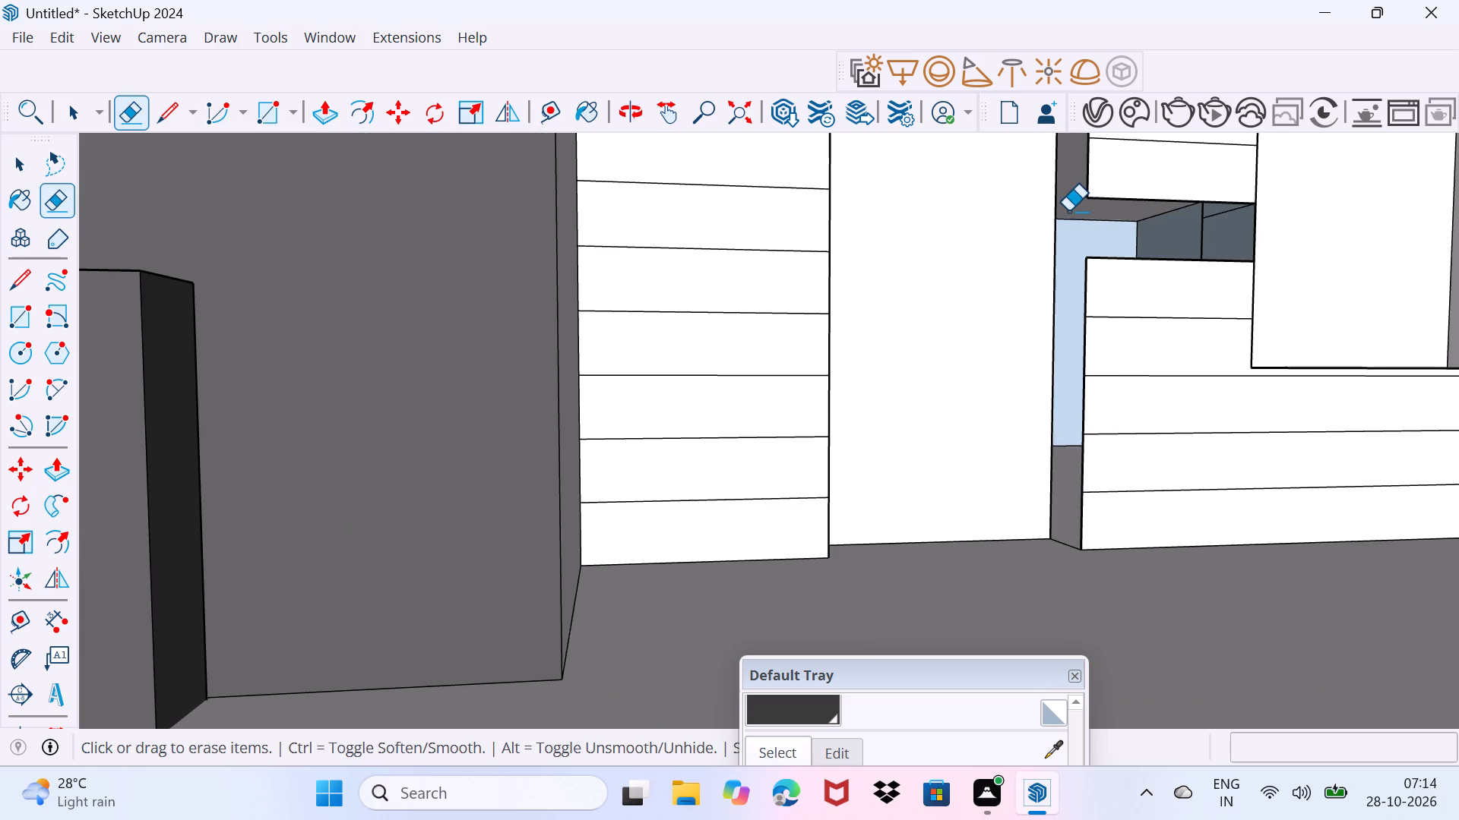
key(ctrl+z)
drag(1075, 206, 1078, 213)
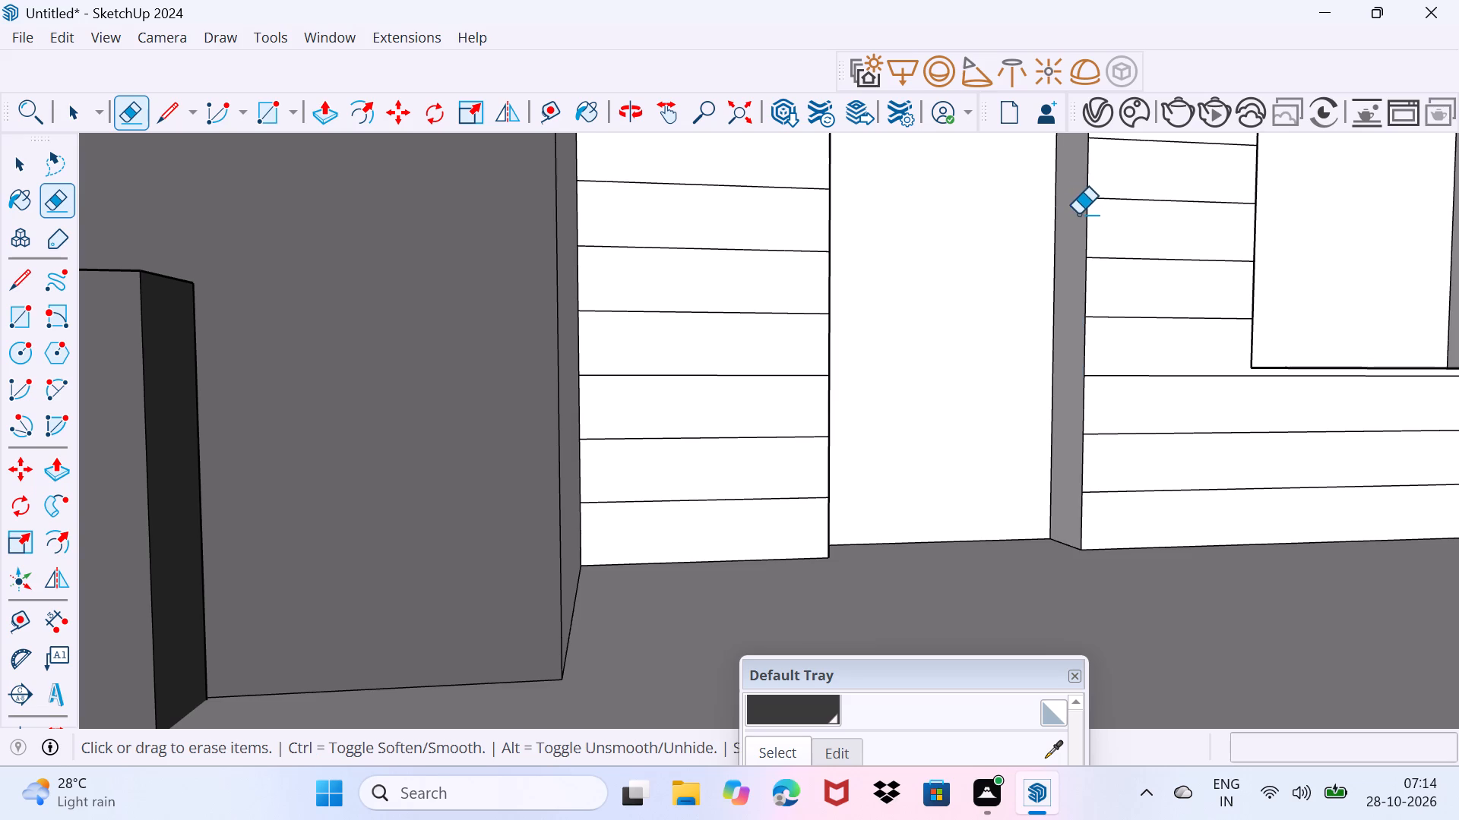
Erase the strip lines on the door and window jambs that are nearest the marble-clad wall.
middle_drag(1074, 216, 714, 297)
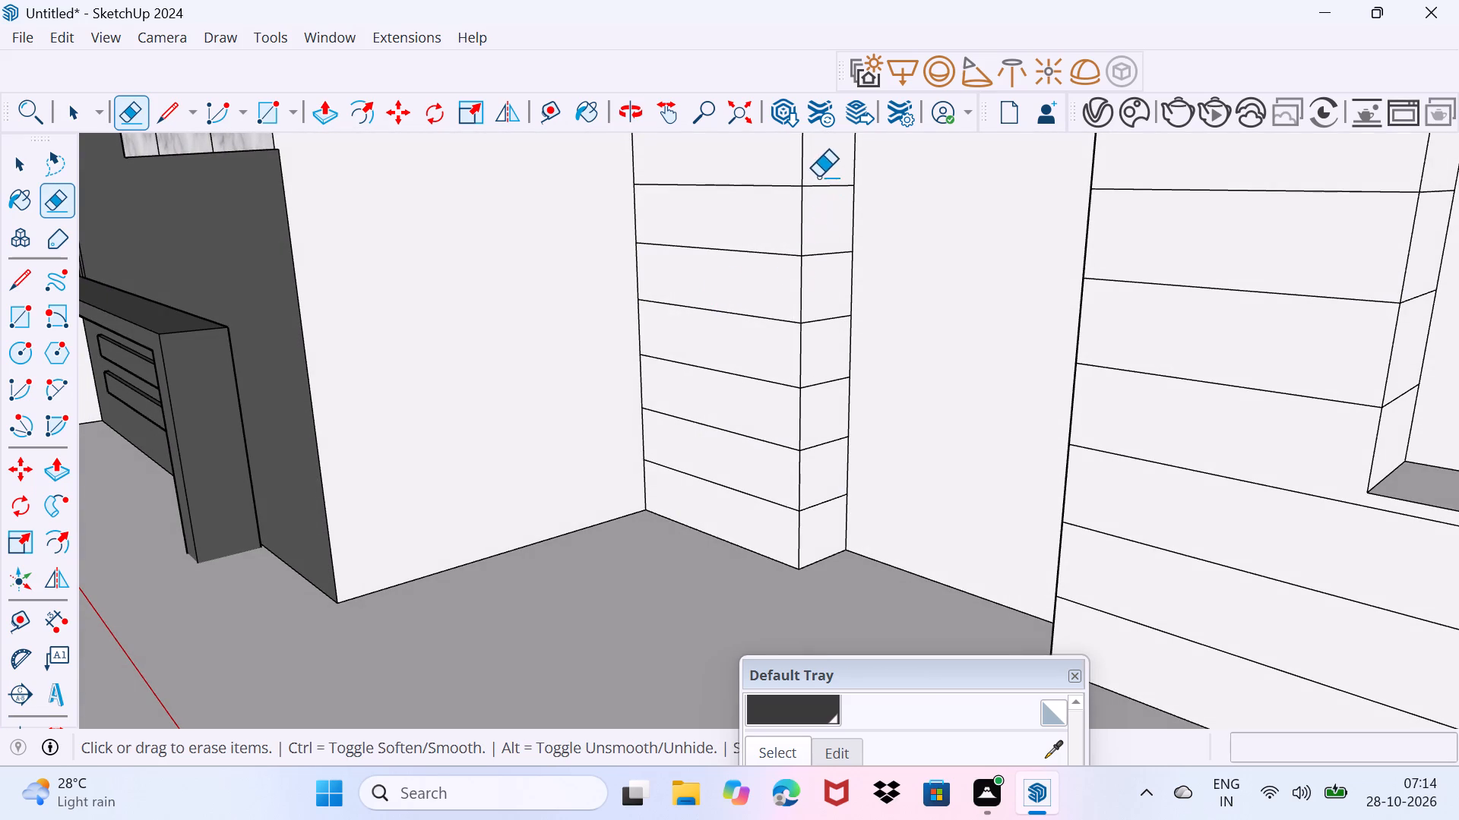
drag(821, 188, 831, 516)
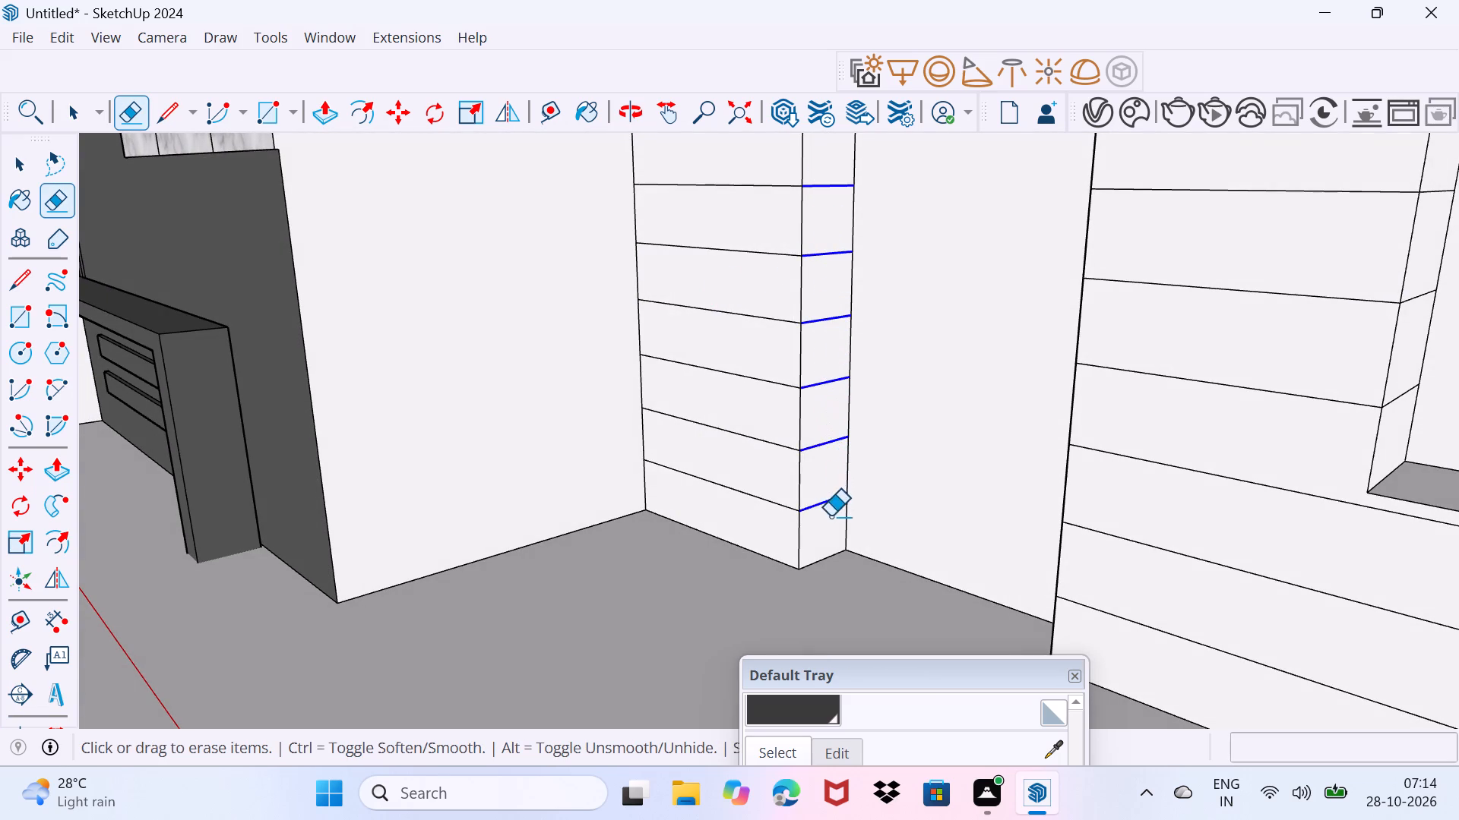
drag(831, 516, 830, 516)
scroll(812, 441, down, 4)
drag(824, 229, 825, 258)
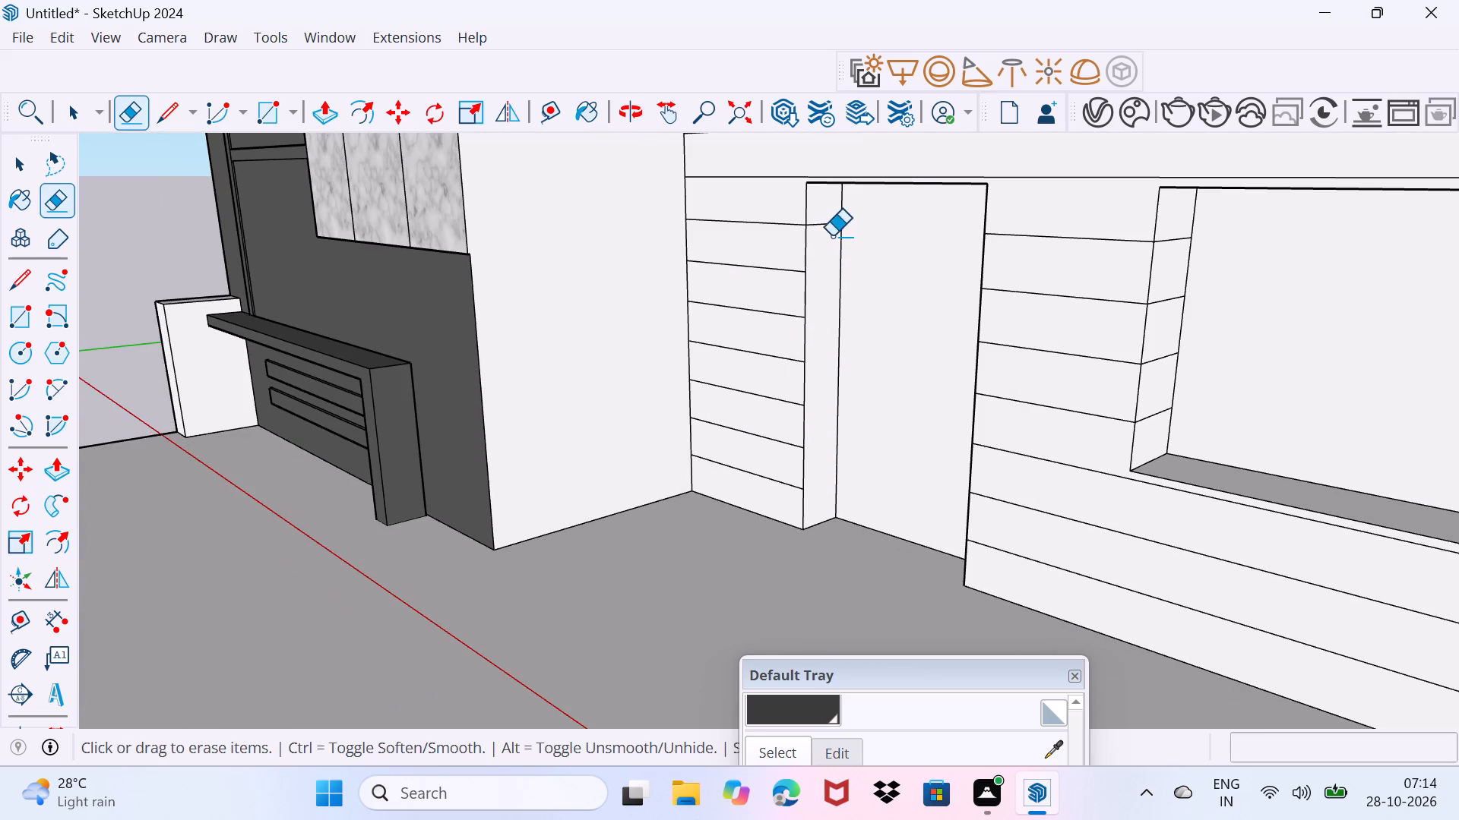
click(829, 225)
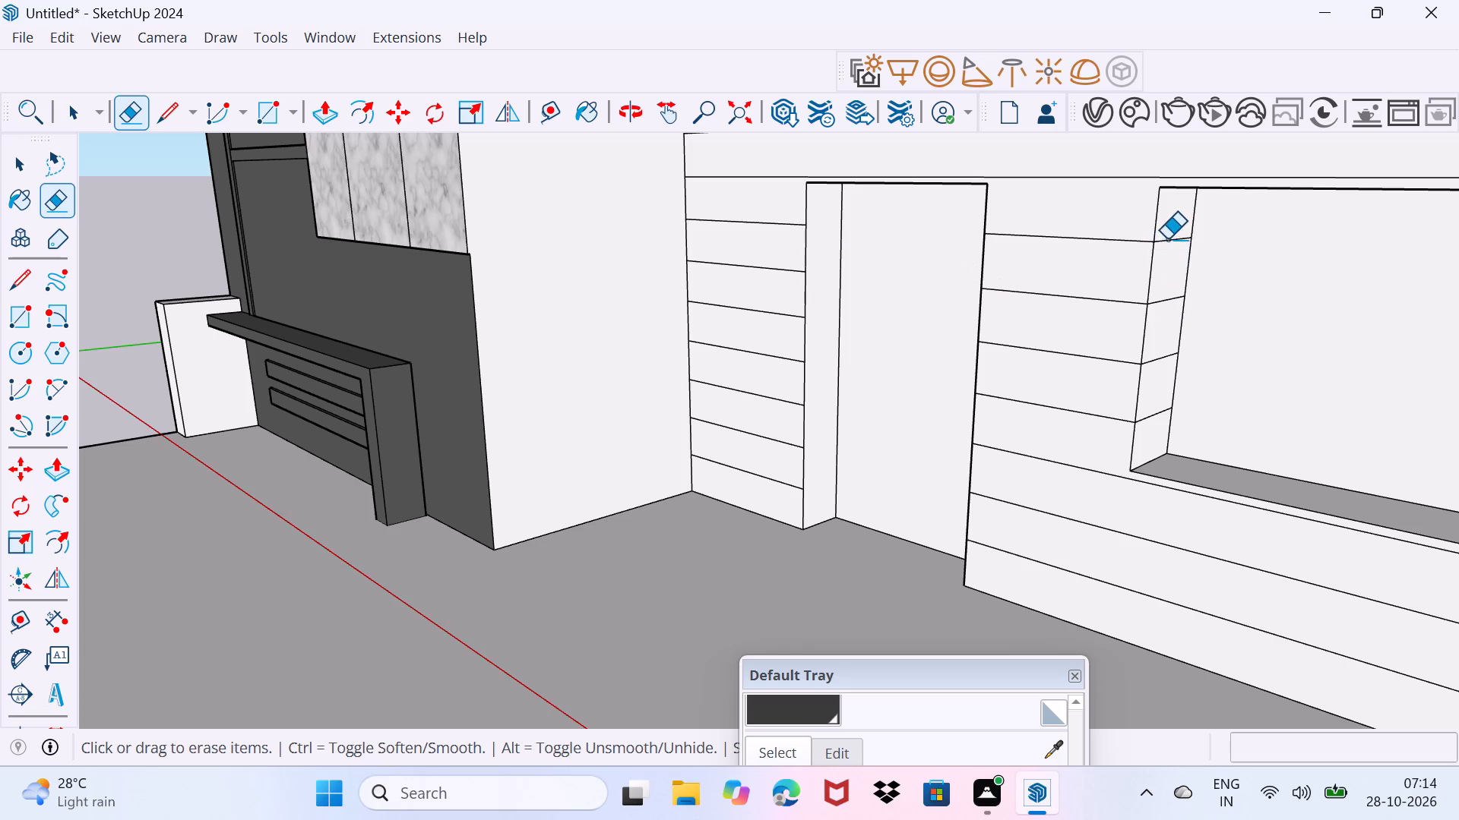
drag(1170, 241, 1161, 430)
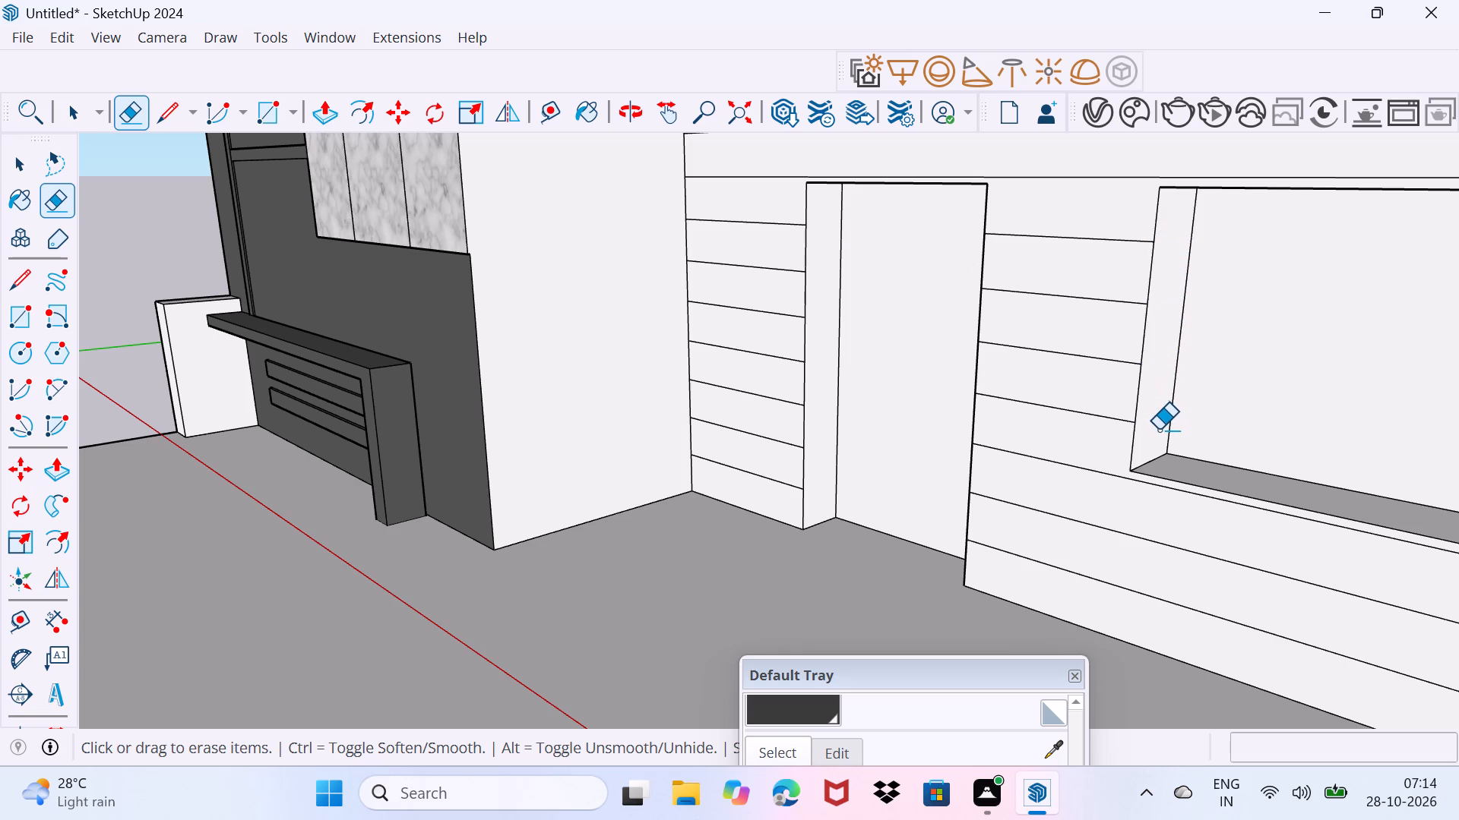
key(space)
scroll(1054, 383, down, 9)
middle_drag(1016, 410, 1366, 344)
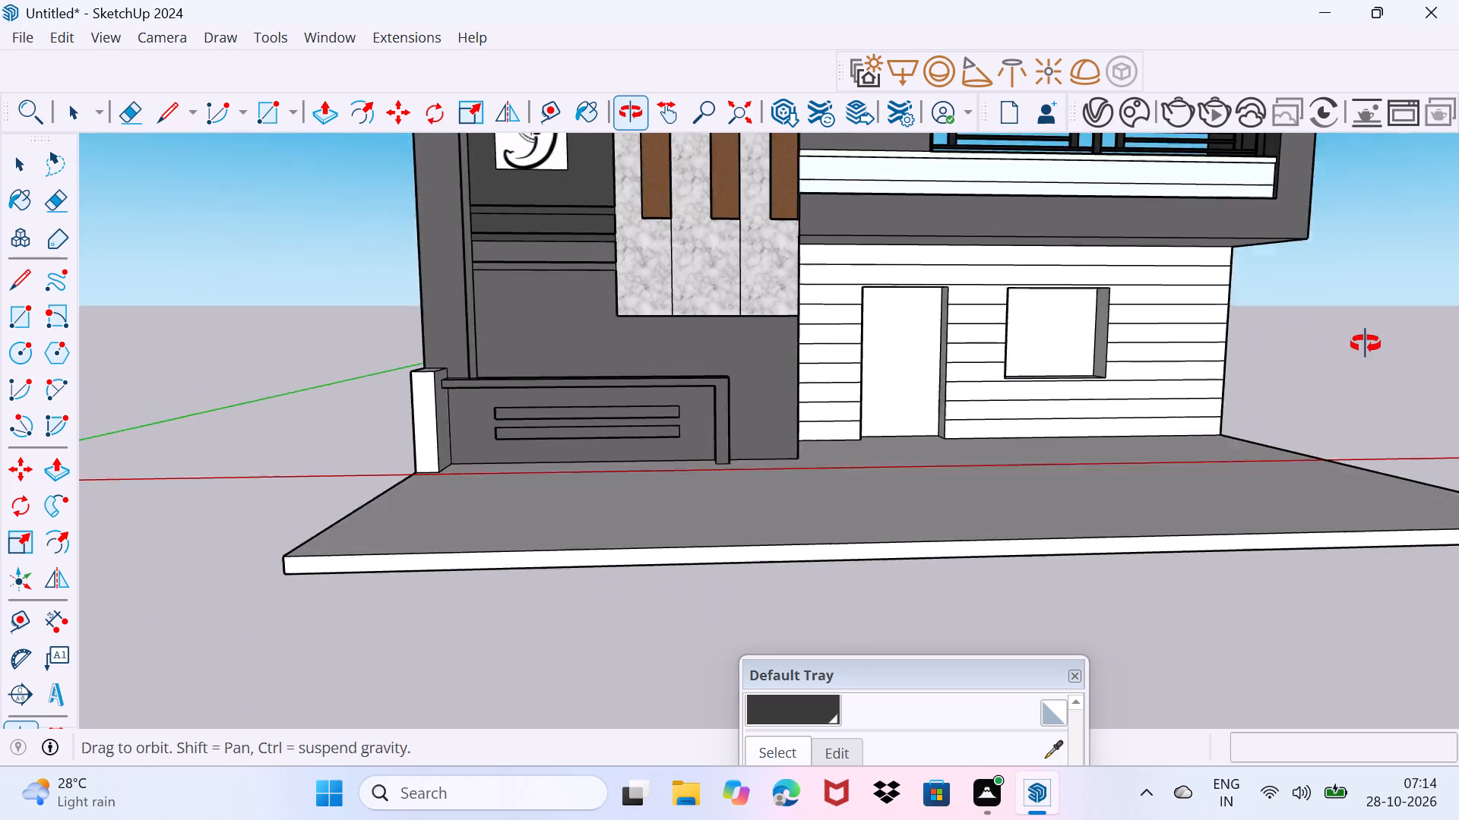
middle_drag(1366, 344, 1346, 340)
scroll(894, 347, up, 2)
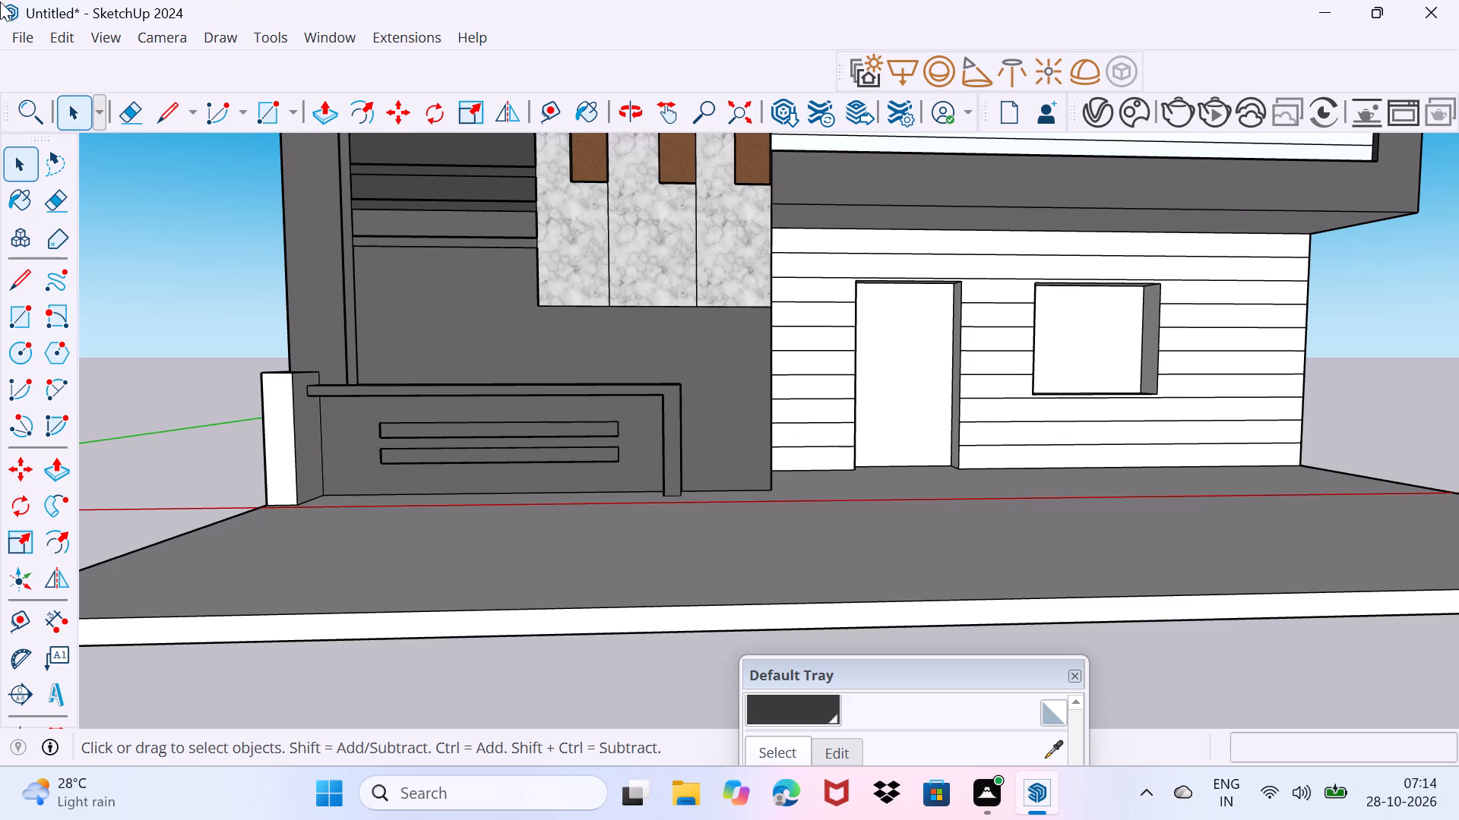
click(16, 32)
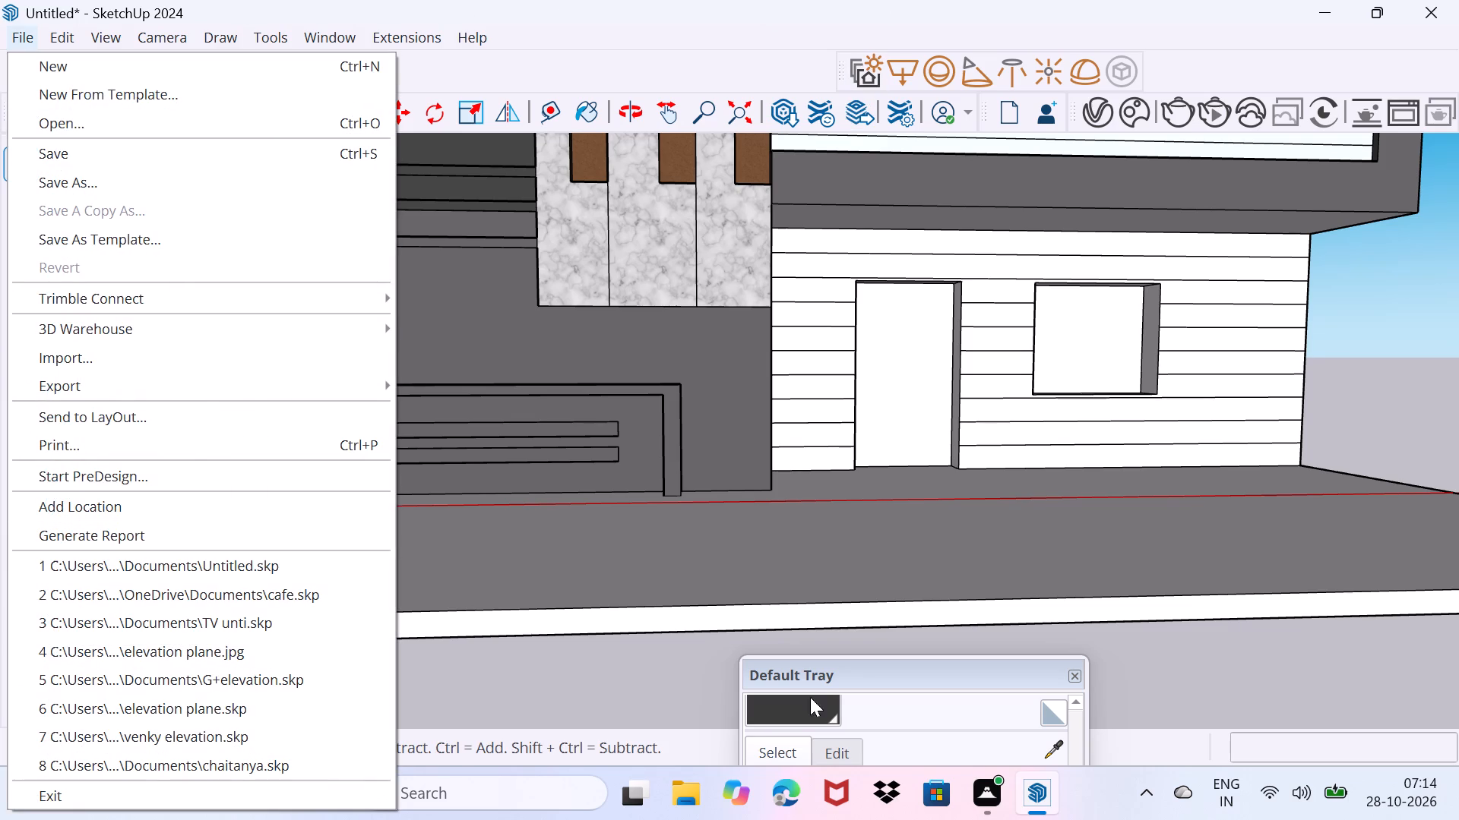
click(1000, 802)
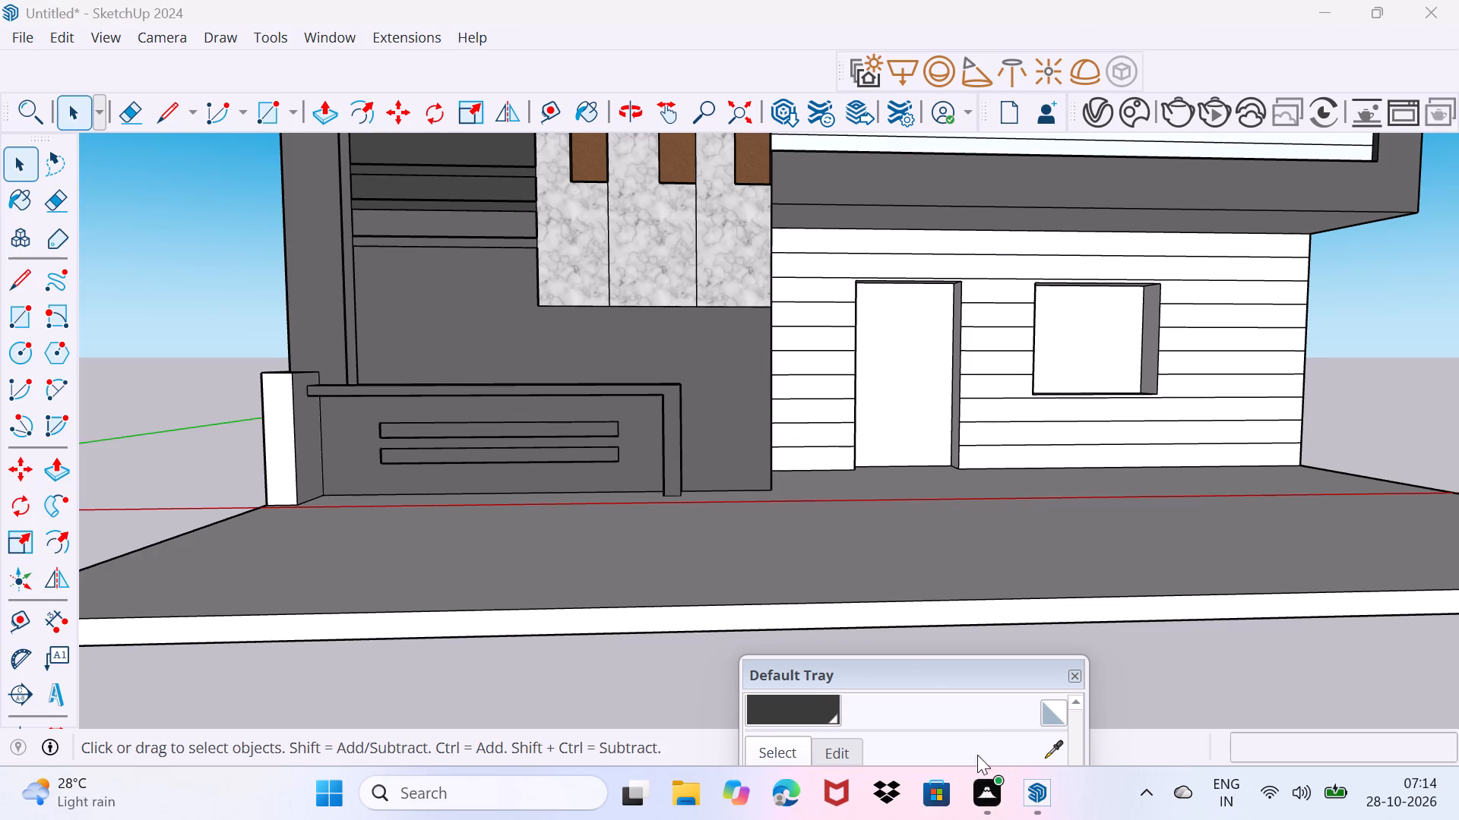
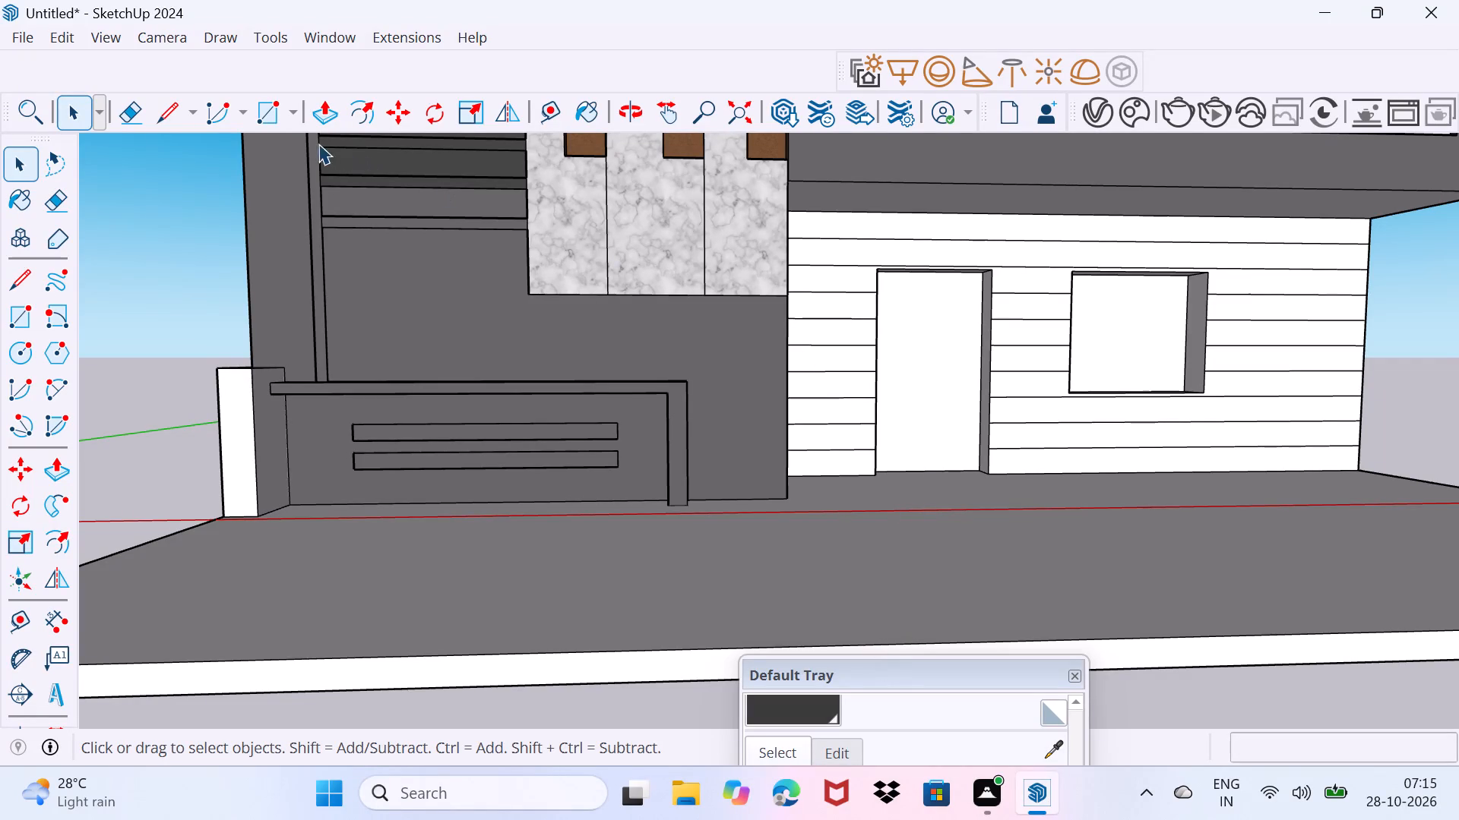
Import the 3+80 wooden door model from Downloads and place it at the lower corner of the wall's door opening.
click(16, 28)
click(90, 358)
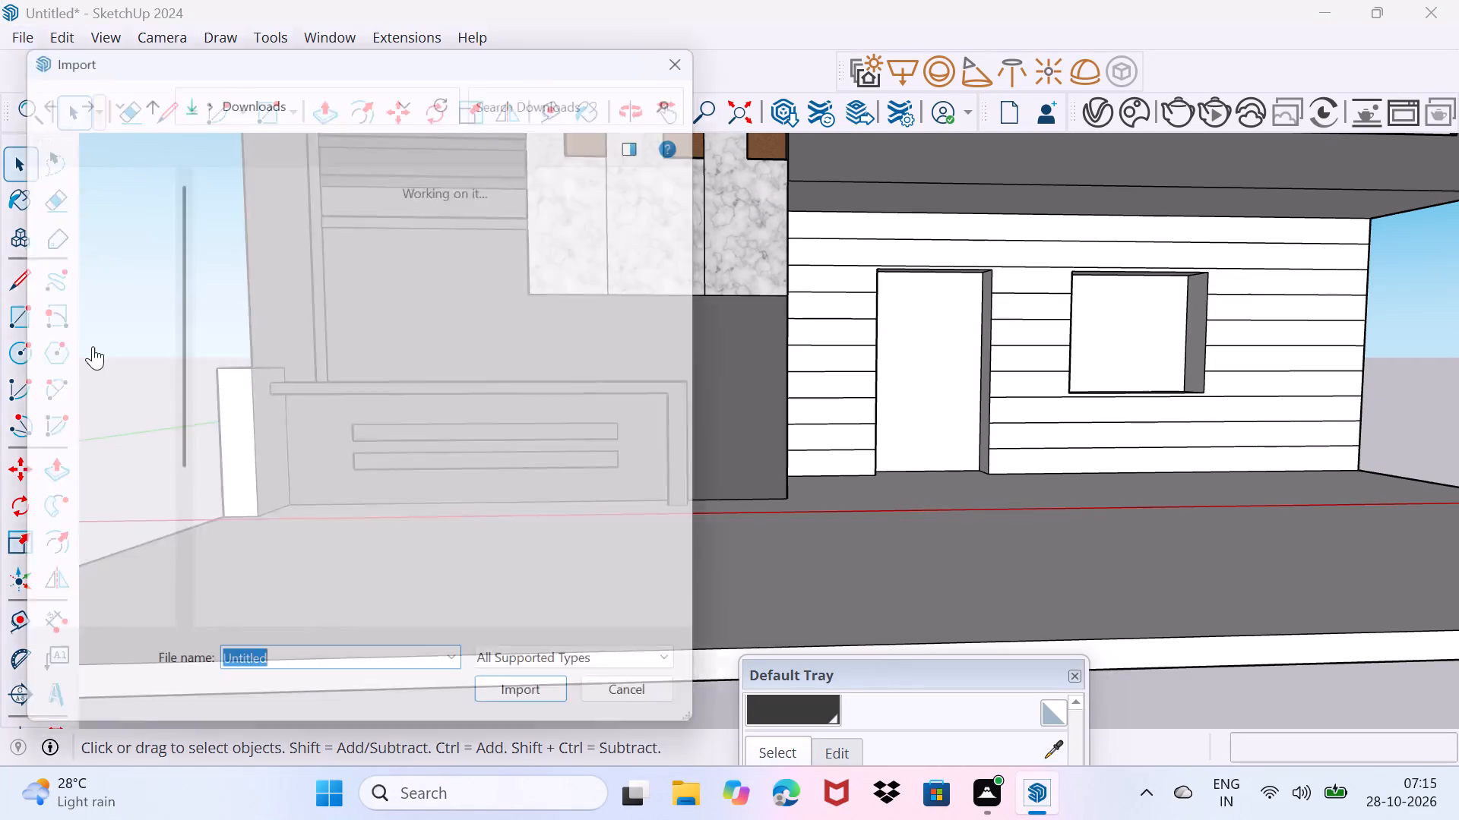
scroll(102, 322, down, 3)
scroll(81, 244, up, 2)
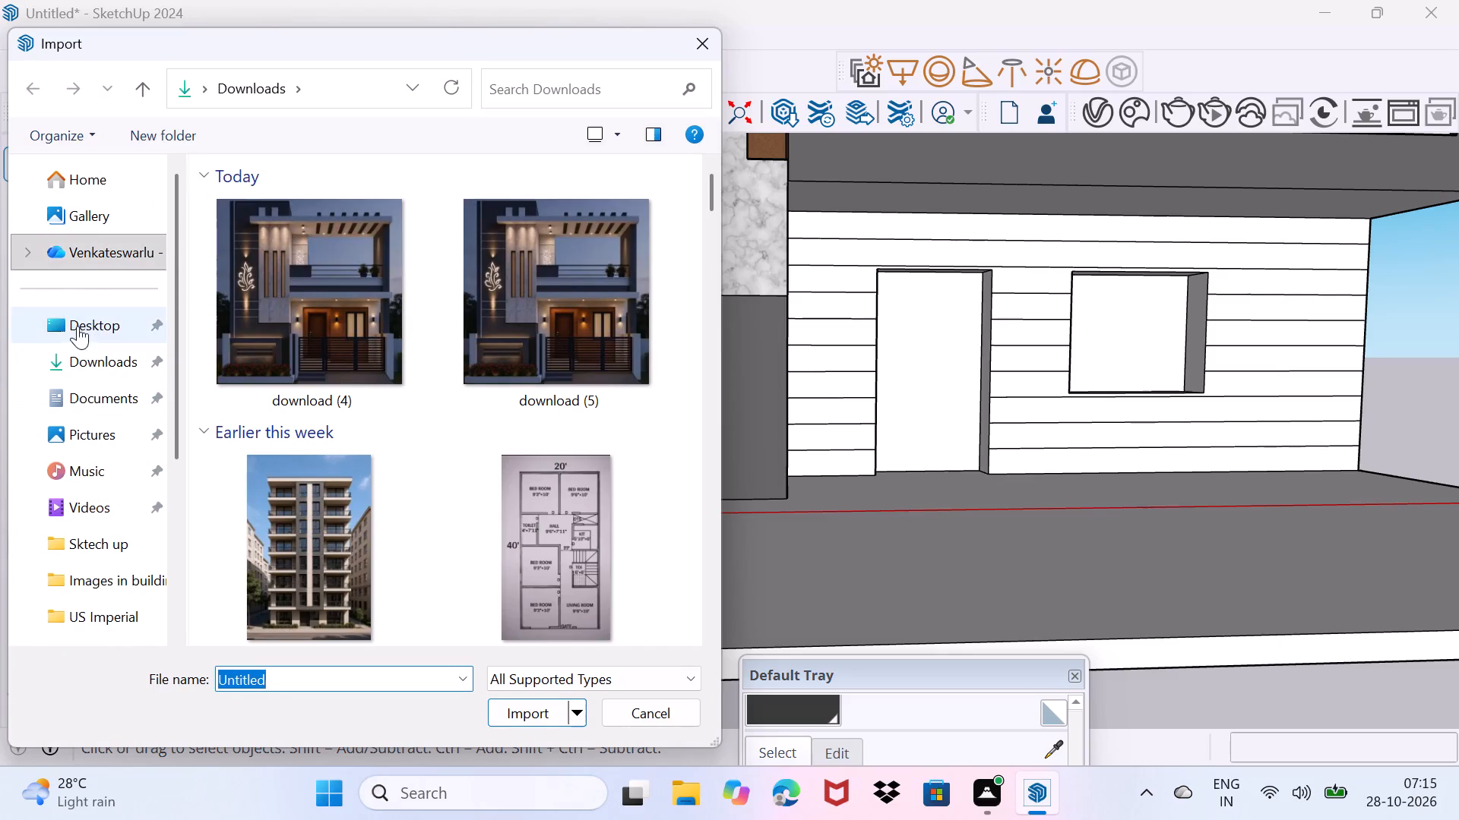
click(76, 365)
scroll(299, 369, down, 3)
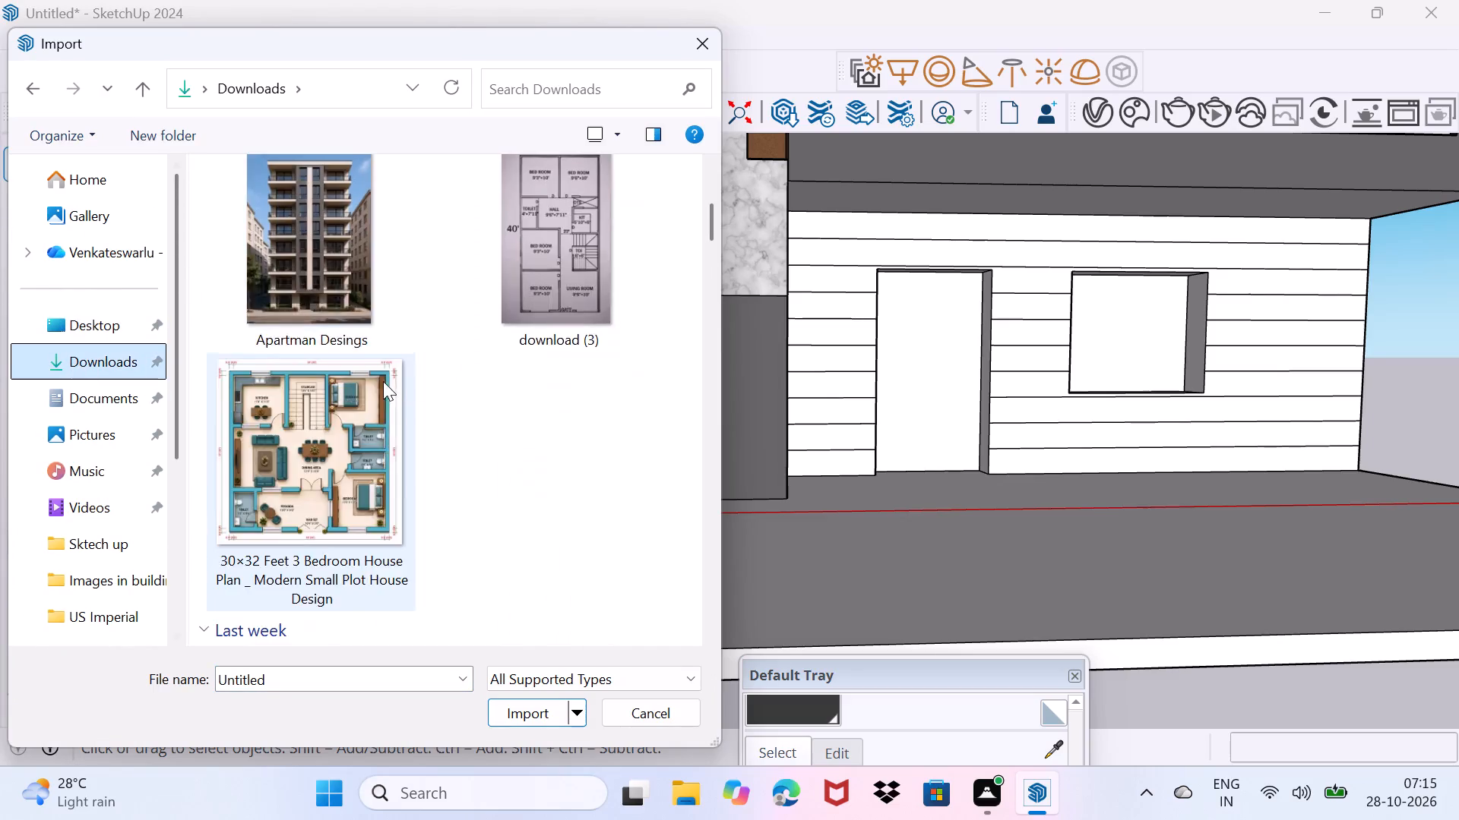
scroll(391, 377, down, 18)
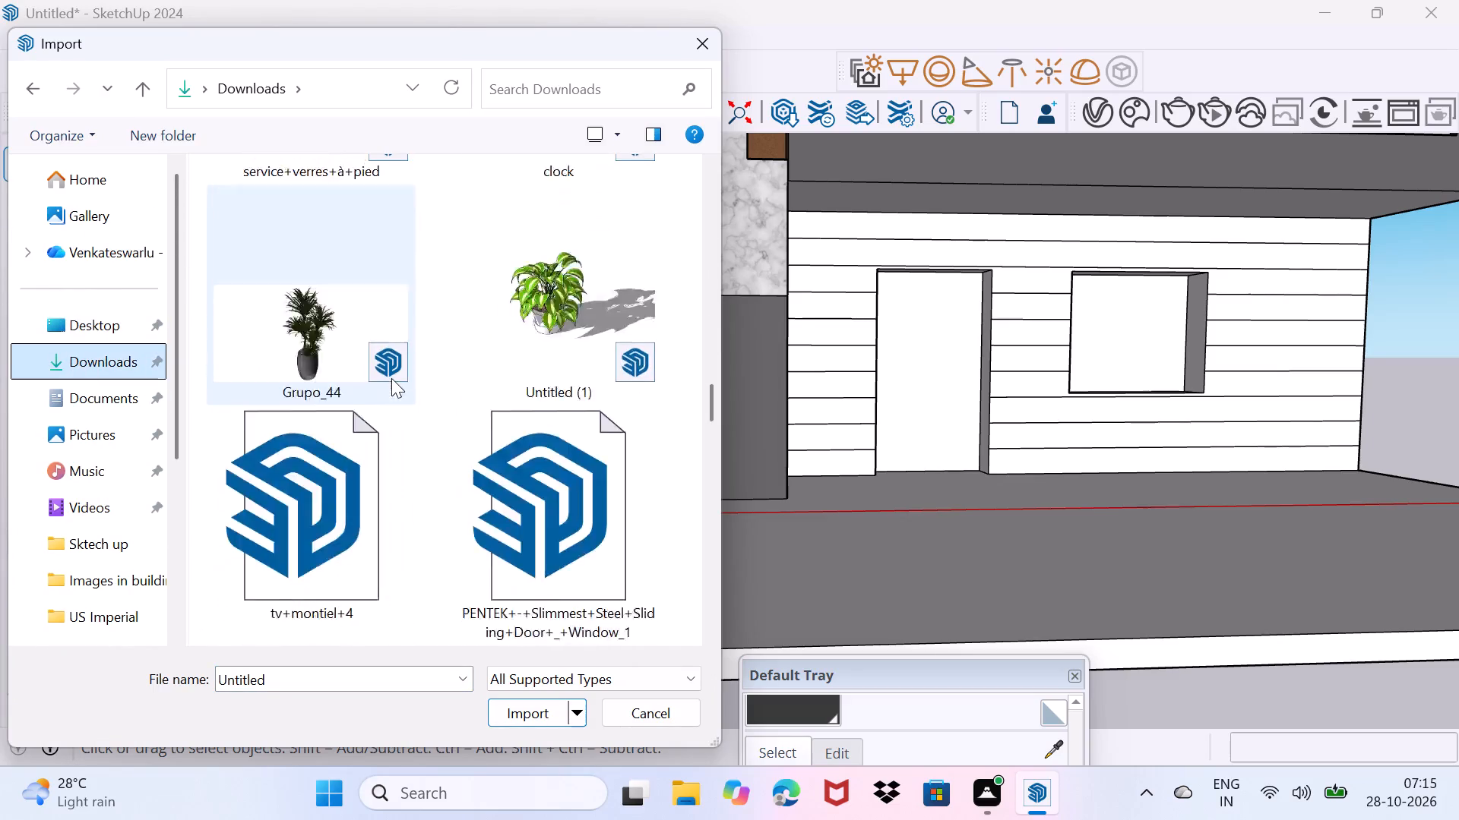
scroll(391, 378, down, 15)
scroll(391, 378, up, 2)
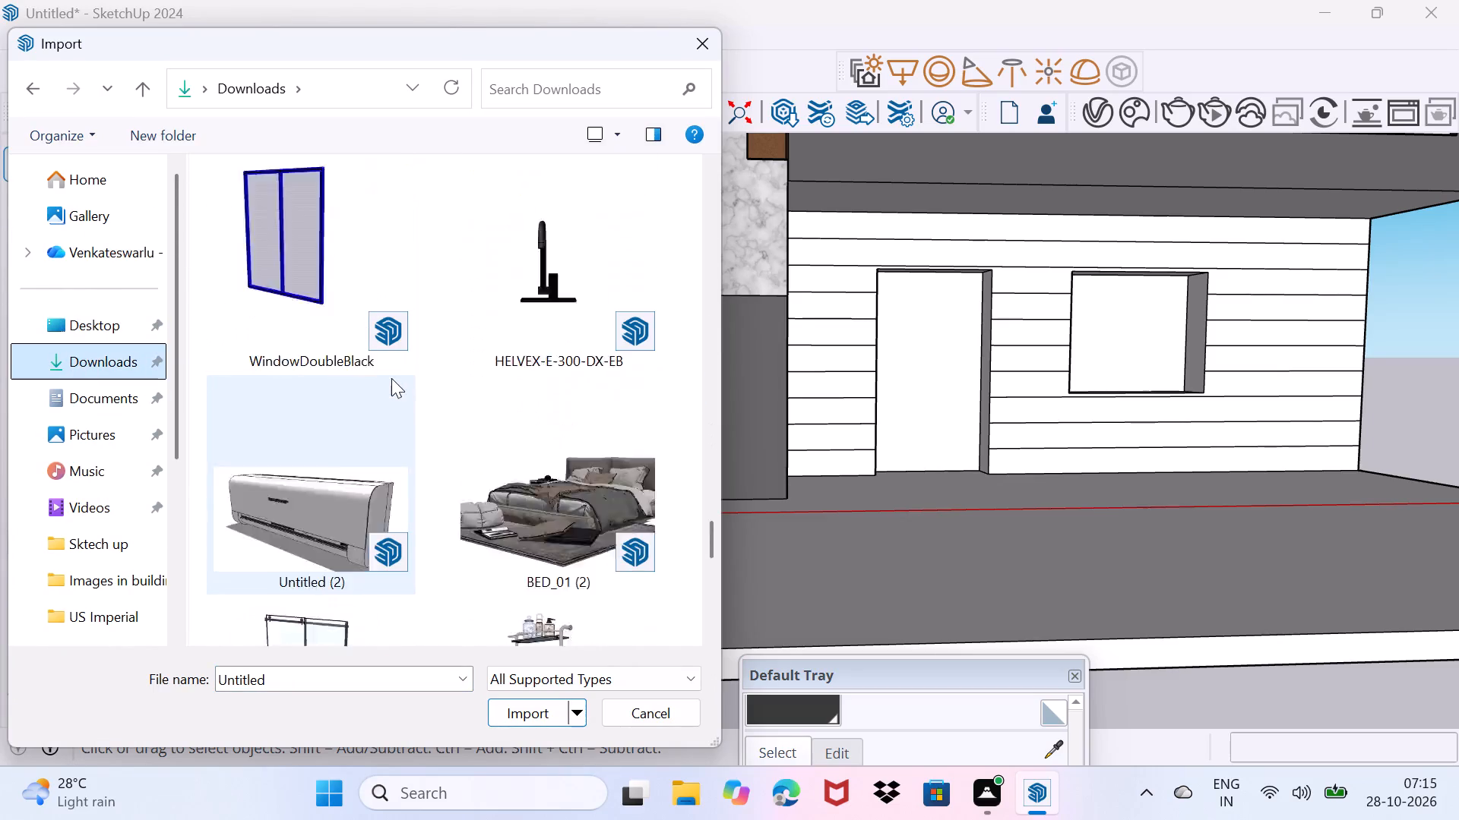
scroll(391, 378, up, 2)
click(523, 320)
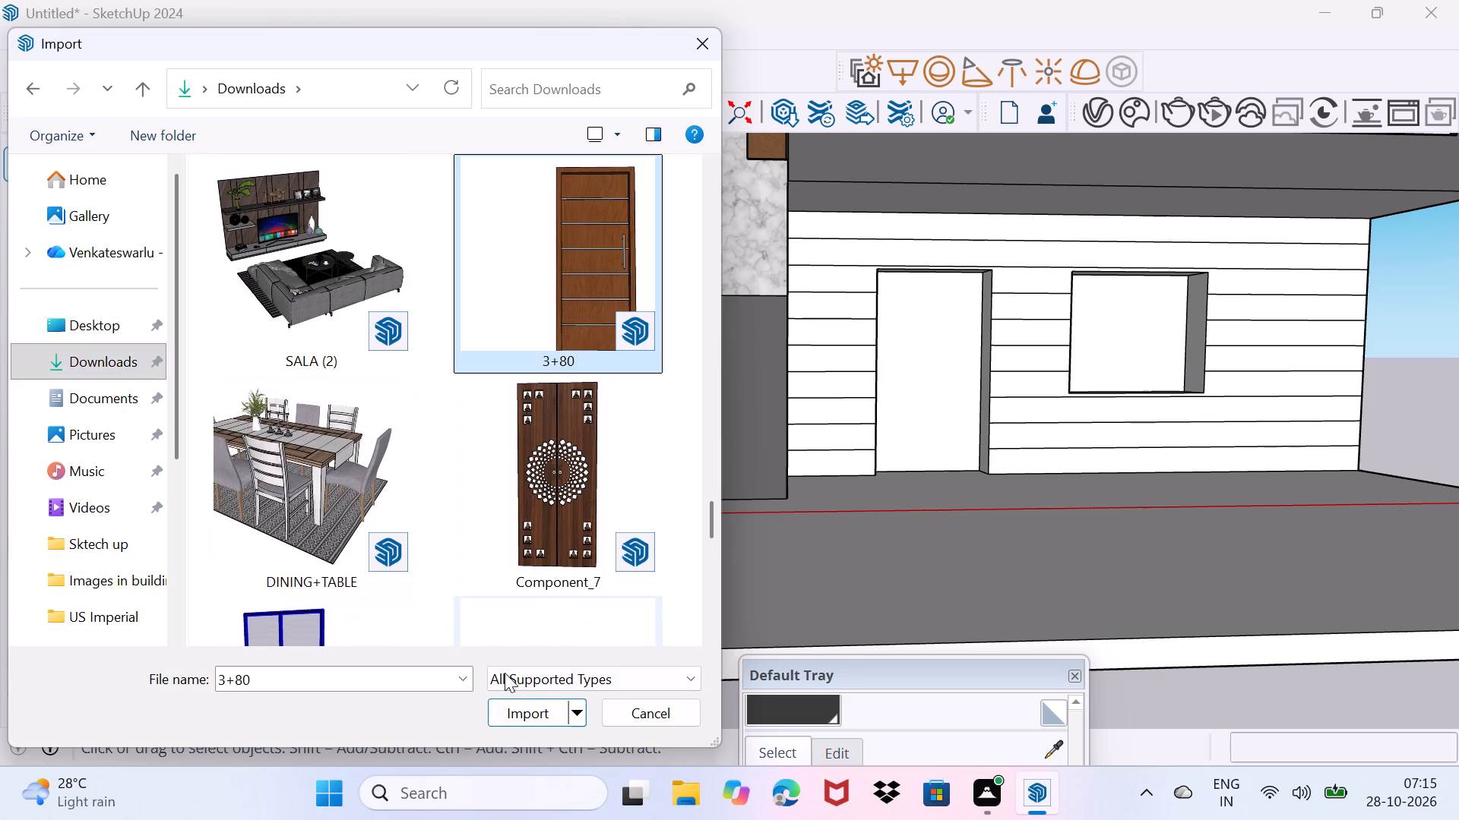
click(514, 722)
scroll(916, 466, up, 7)
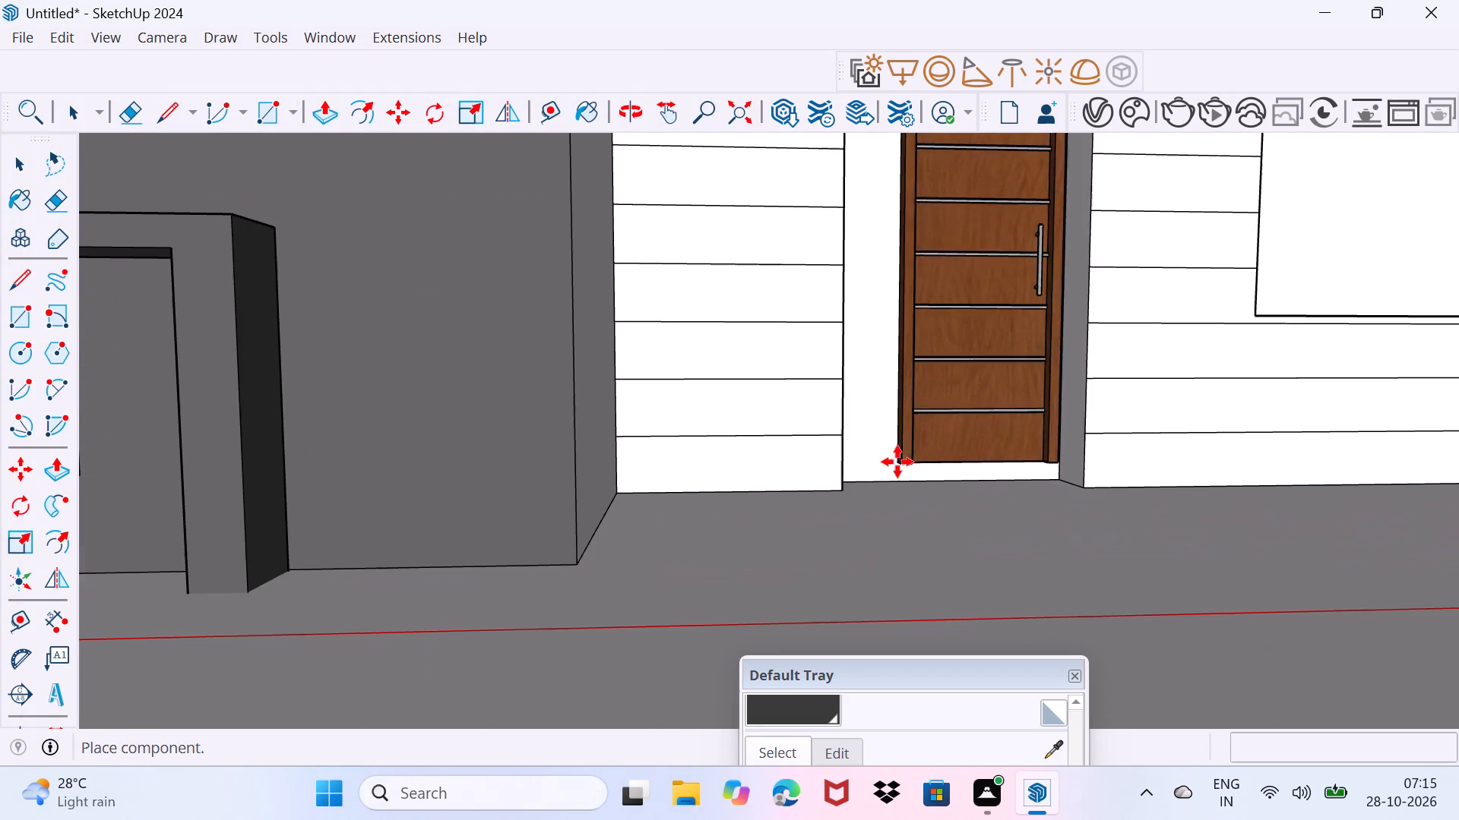
click(840, 492)
Scale the door's width by about 1.38 towards the far side of the opening.
scroll(850, 475, down, 5)
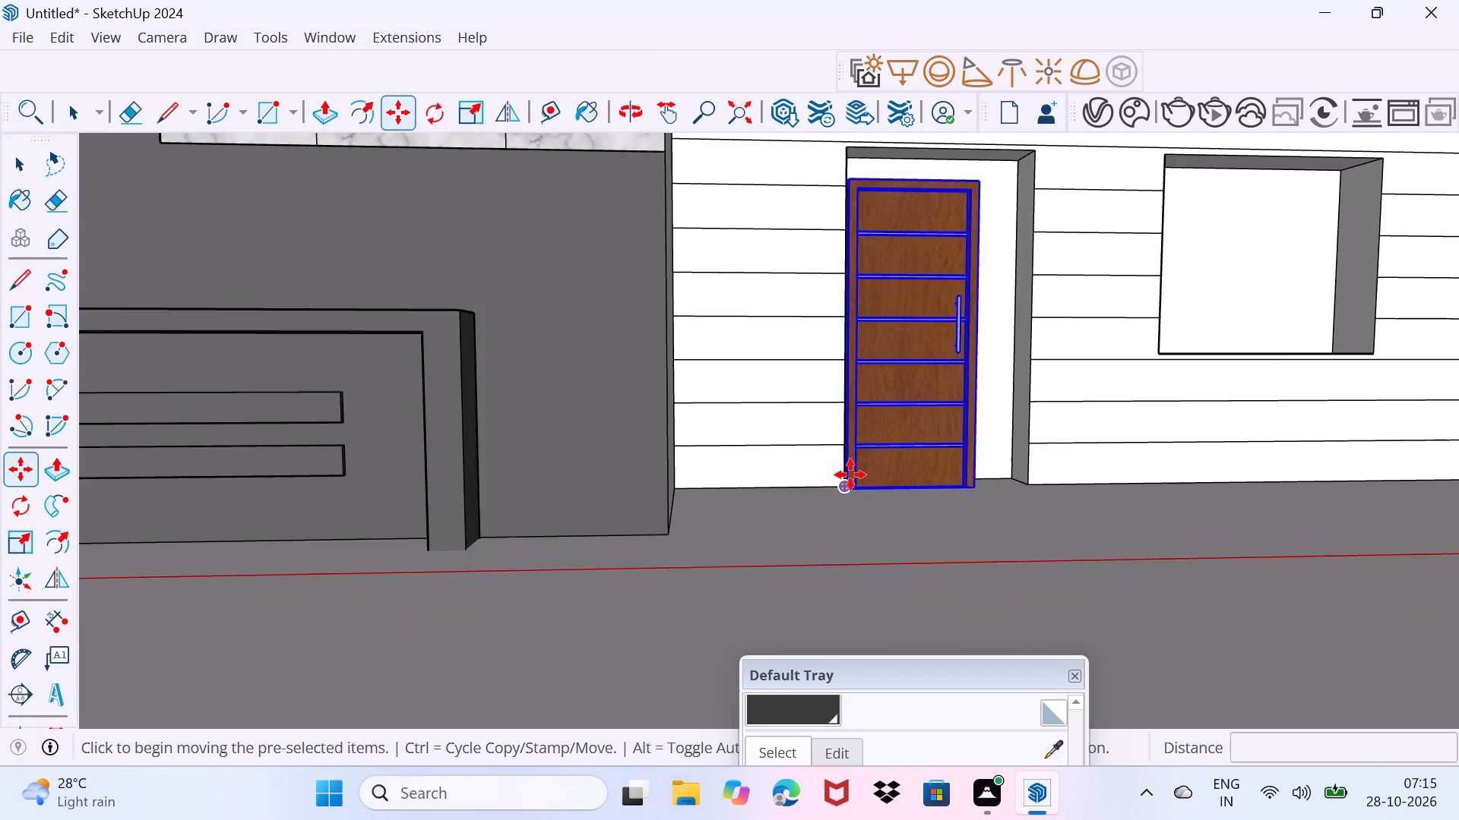
scroll(850, 475, down, 2)
scroll(939, 406, up, 2)
middle_drag(935, 411, 646, 424)
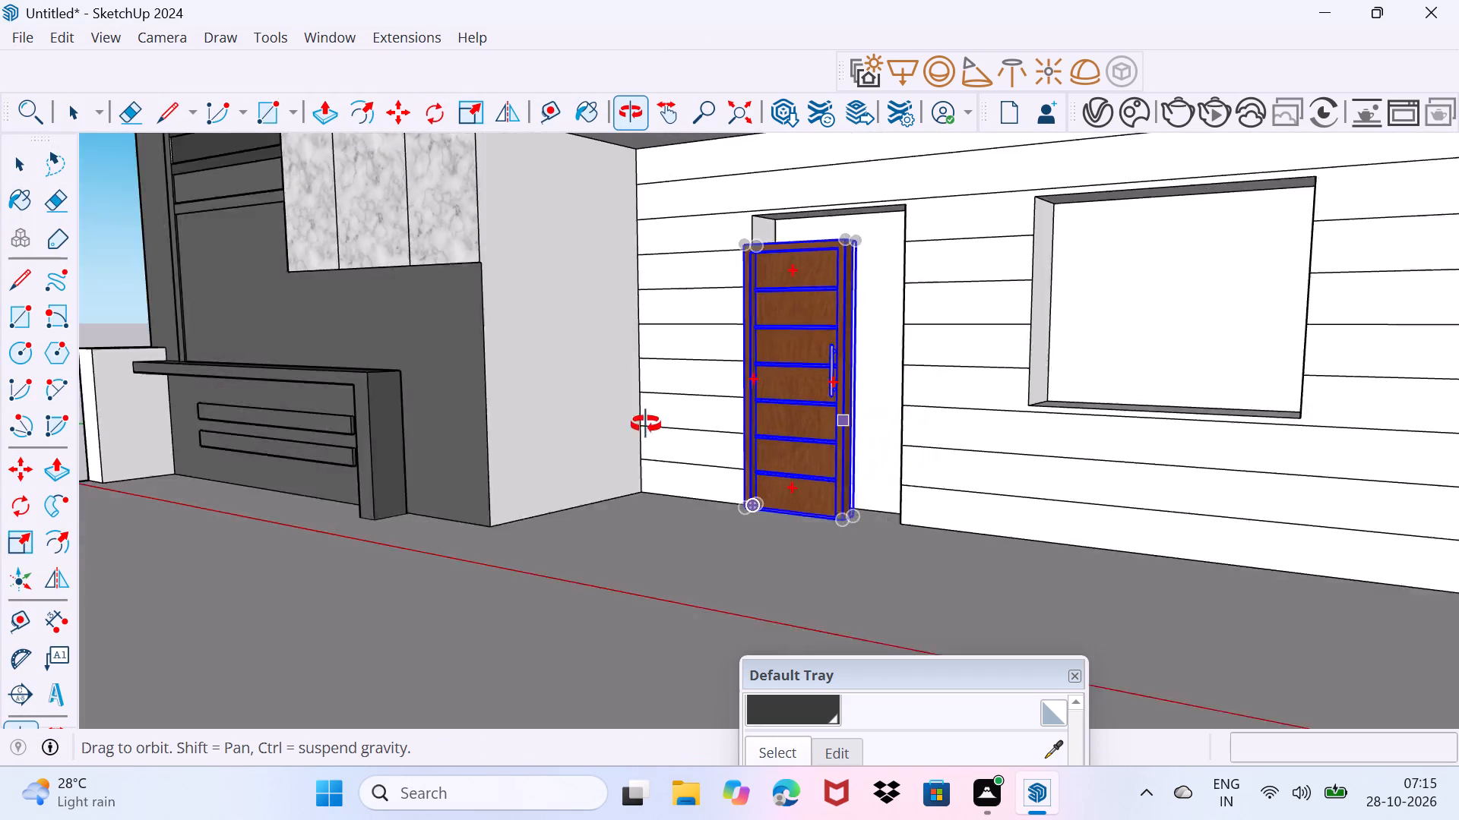
middle_drag(646, 424, 430, 396)
key(s)
scroll(681, 374, up, 3)
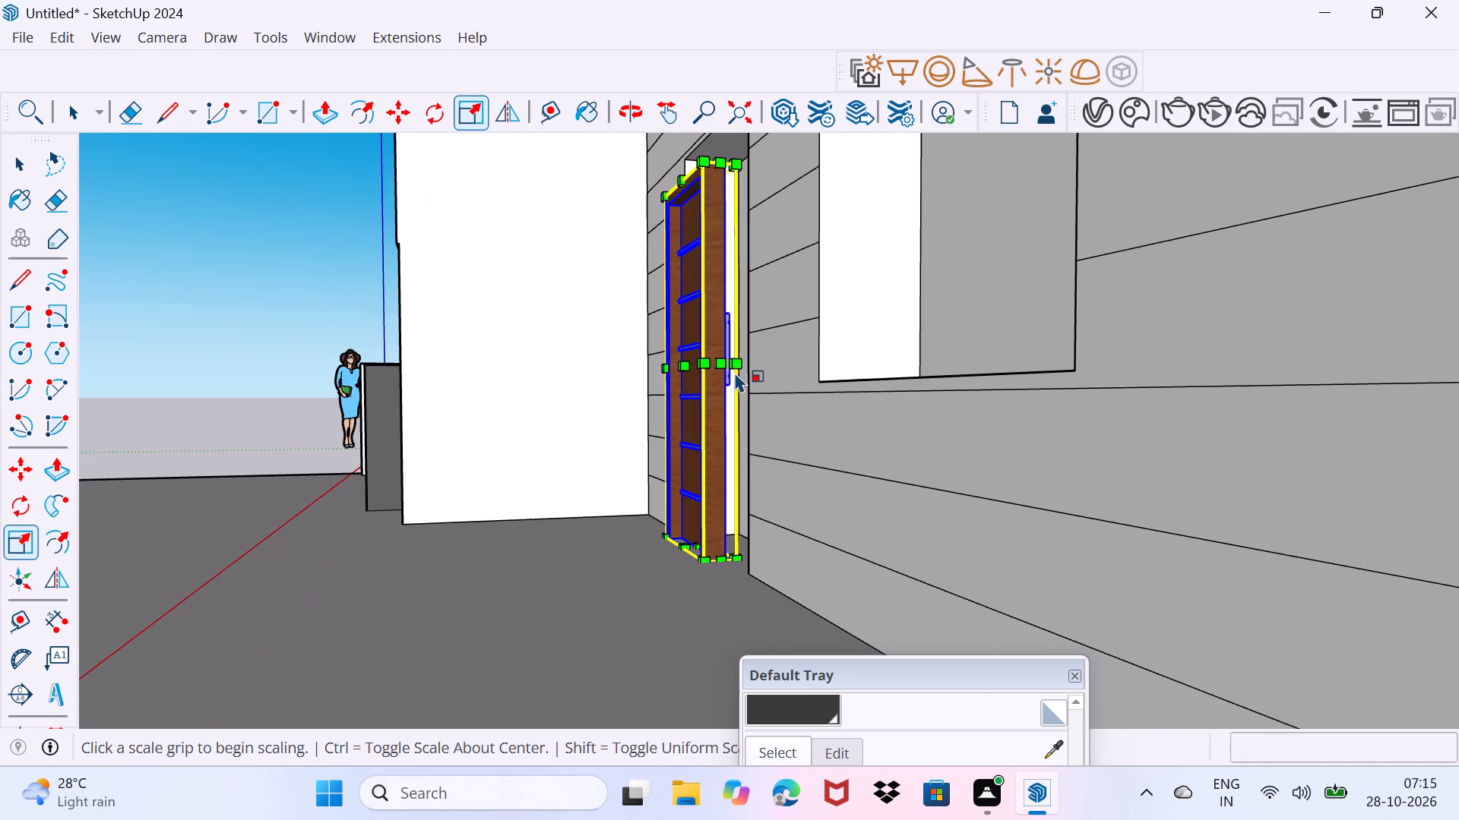
click(726, 367)
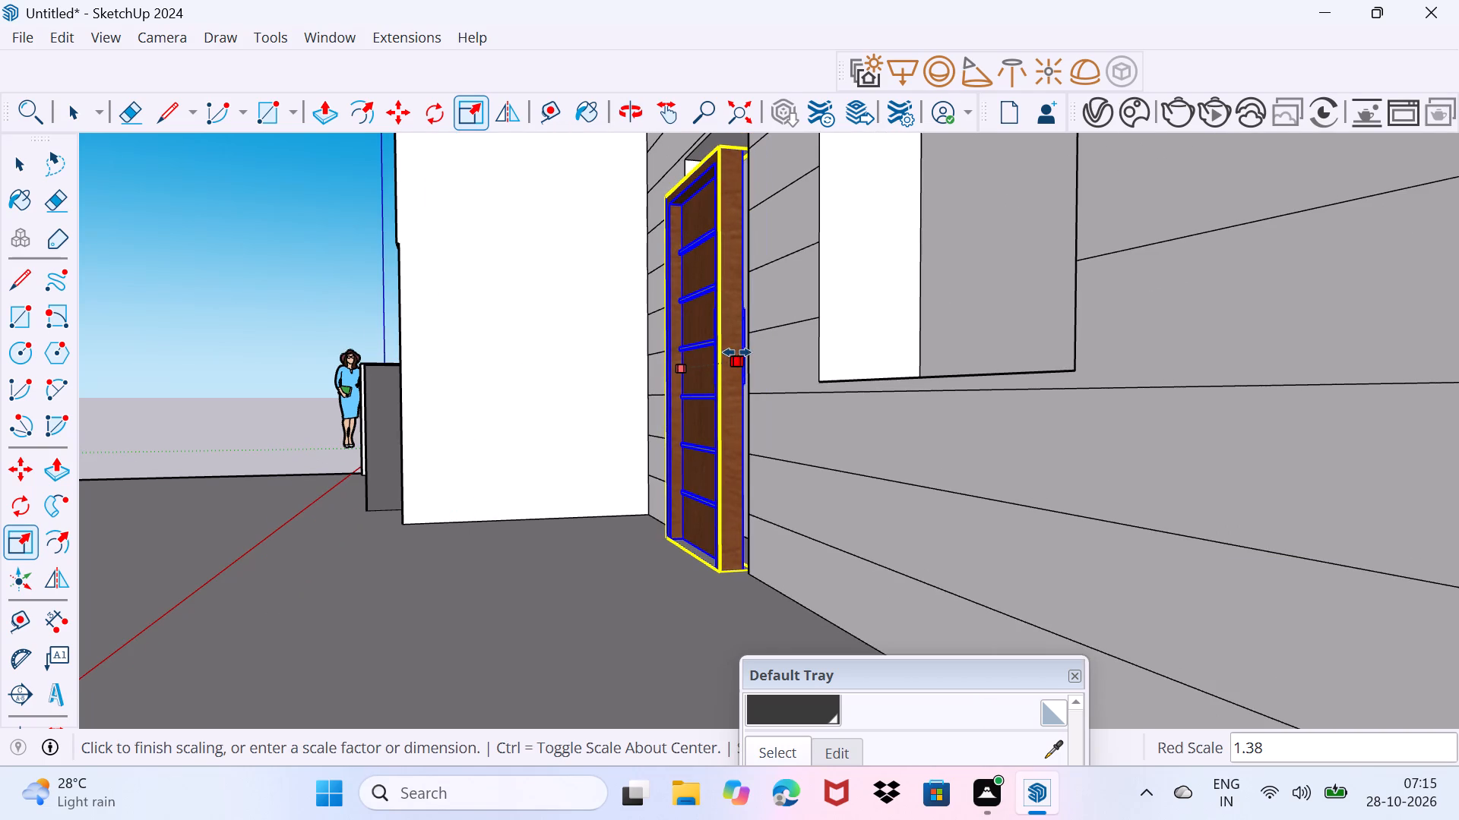
click(737, 352)
Move the door about 5 7/8" back into the wall opening, snapping its frame corner to the opening's lower corner.
scroll(673, 572, up, 2)
key(m)
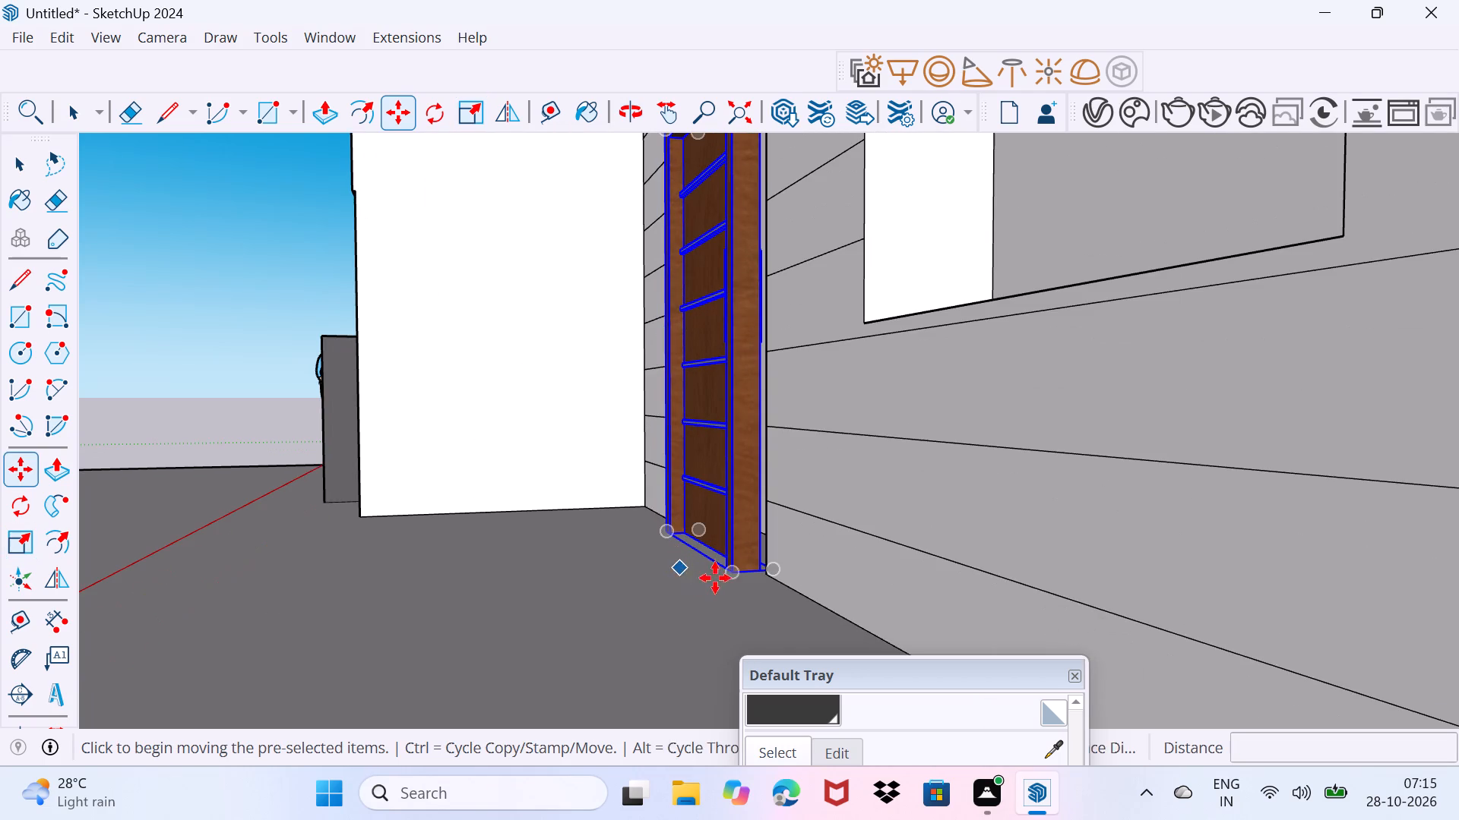
click(730, 568)
click(768, 569)
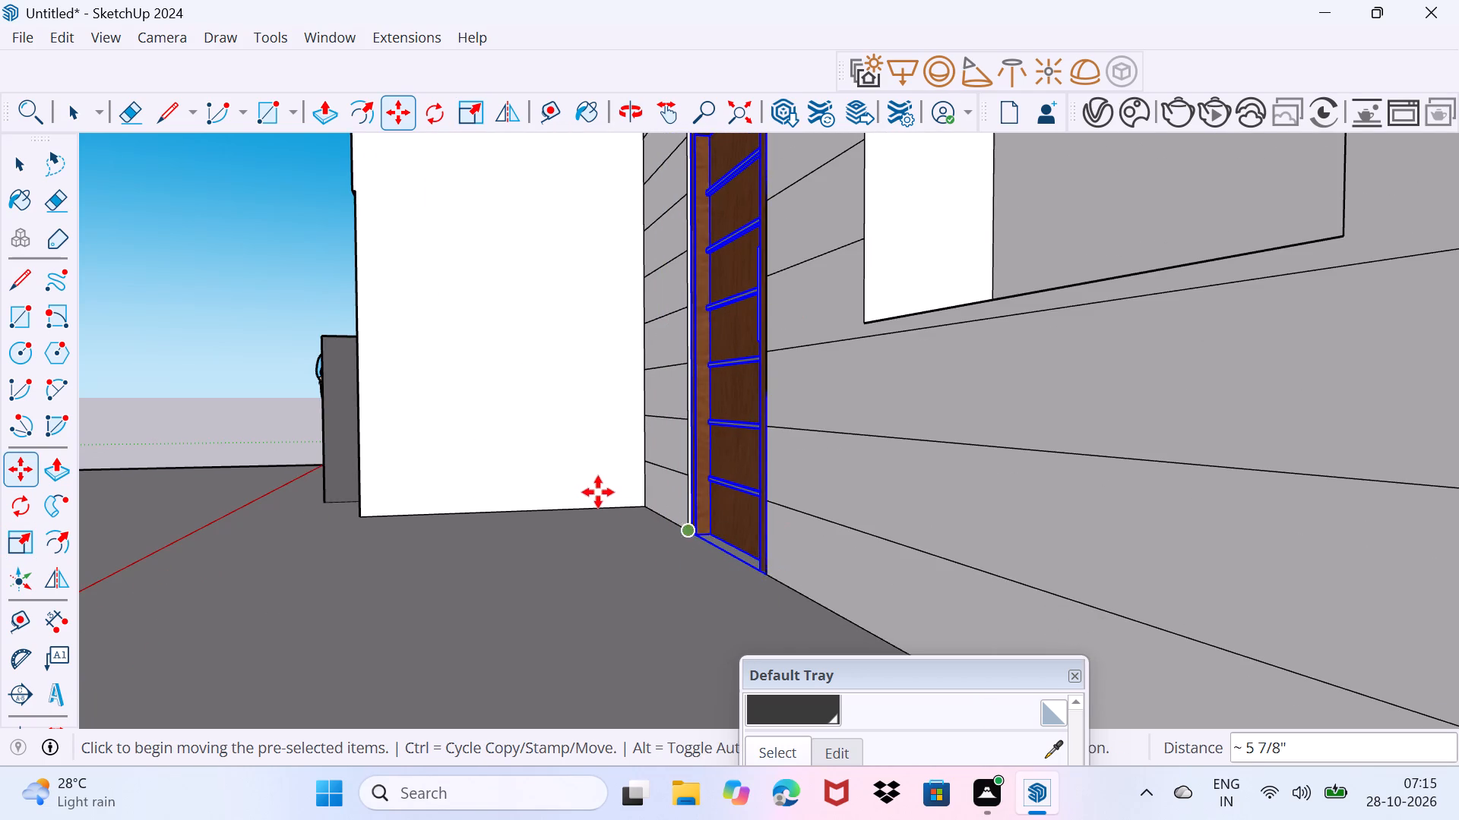
Scale the door's width so its frame meets the opening's remaining side edge.
scroll(598, 487, up, 2)
middle_drag(619, 511, 796, 577)
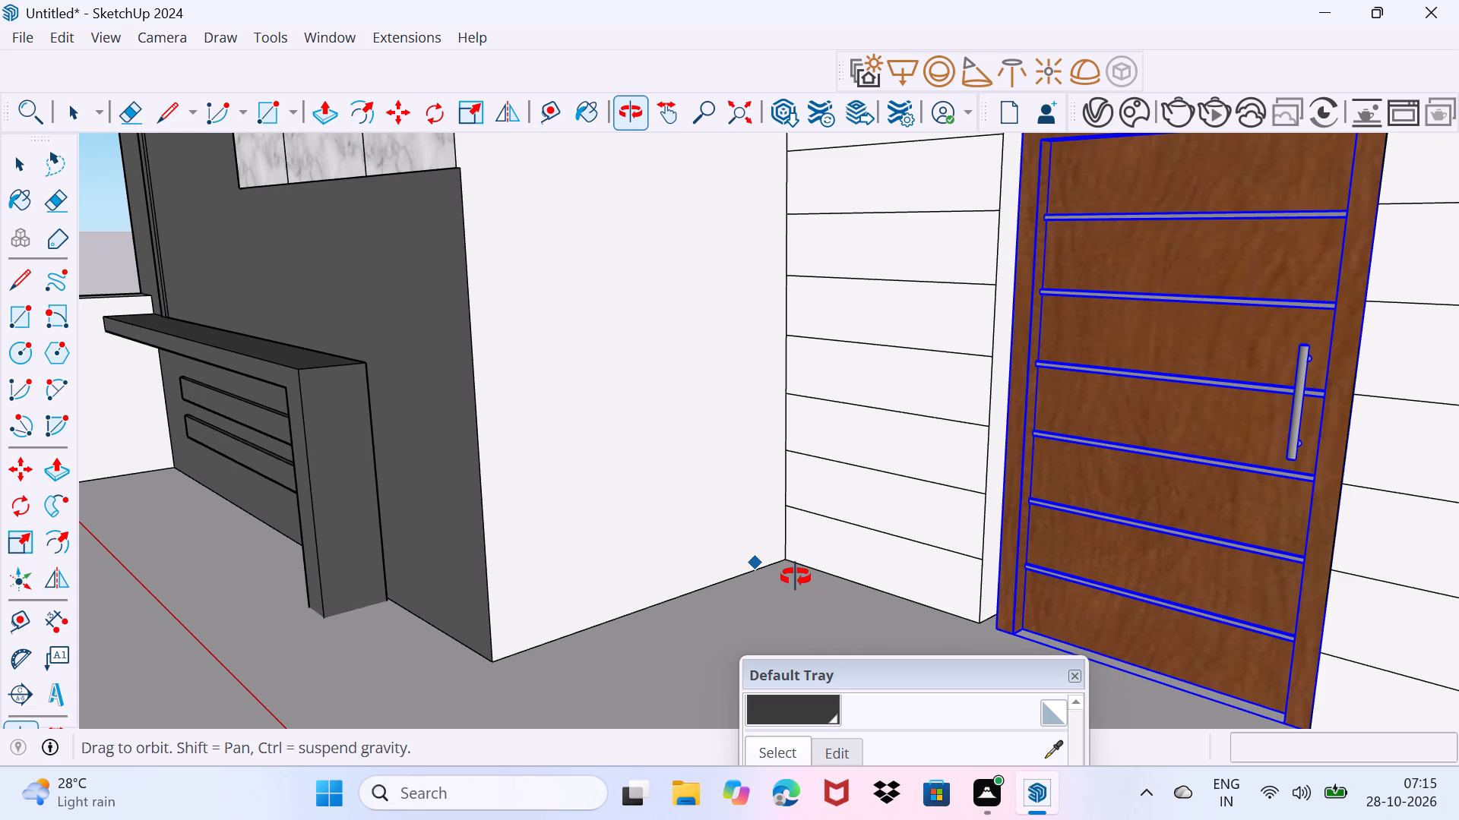
middle_drag(796, 577, 479, 705)
scroll(557, 559, up, 1)
middle_drag(558, 562, 565, 563)
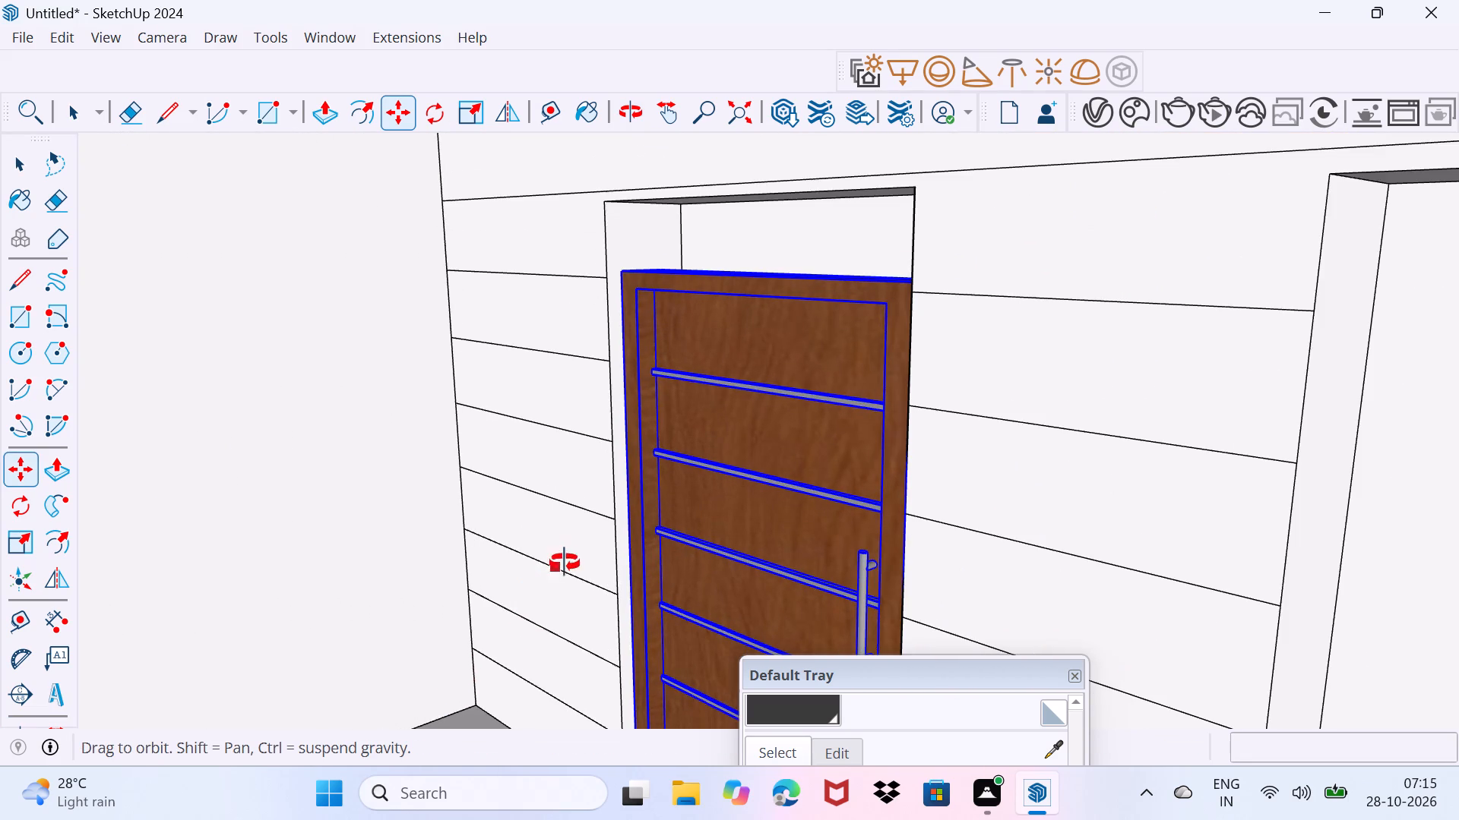
middle_drag(565, 563, 870, 504)
key(s)
scroll(600, 623, up, 3)
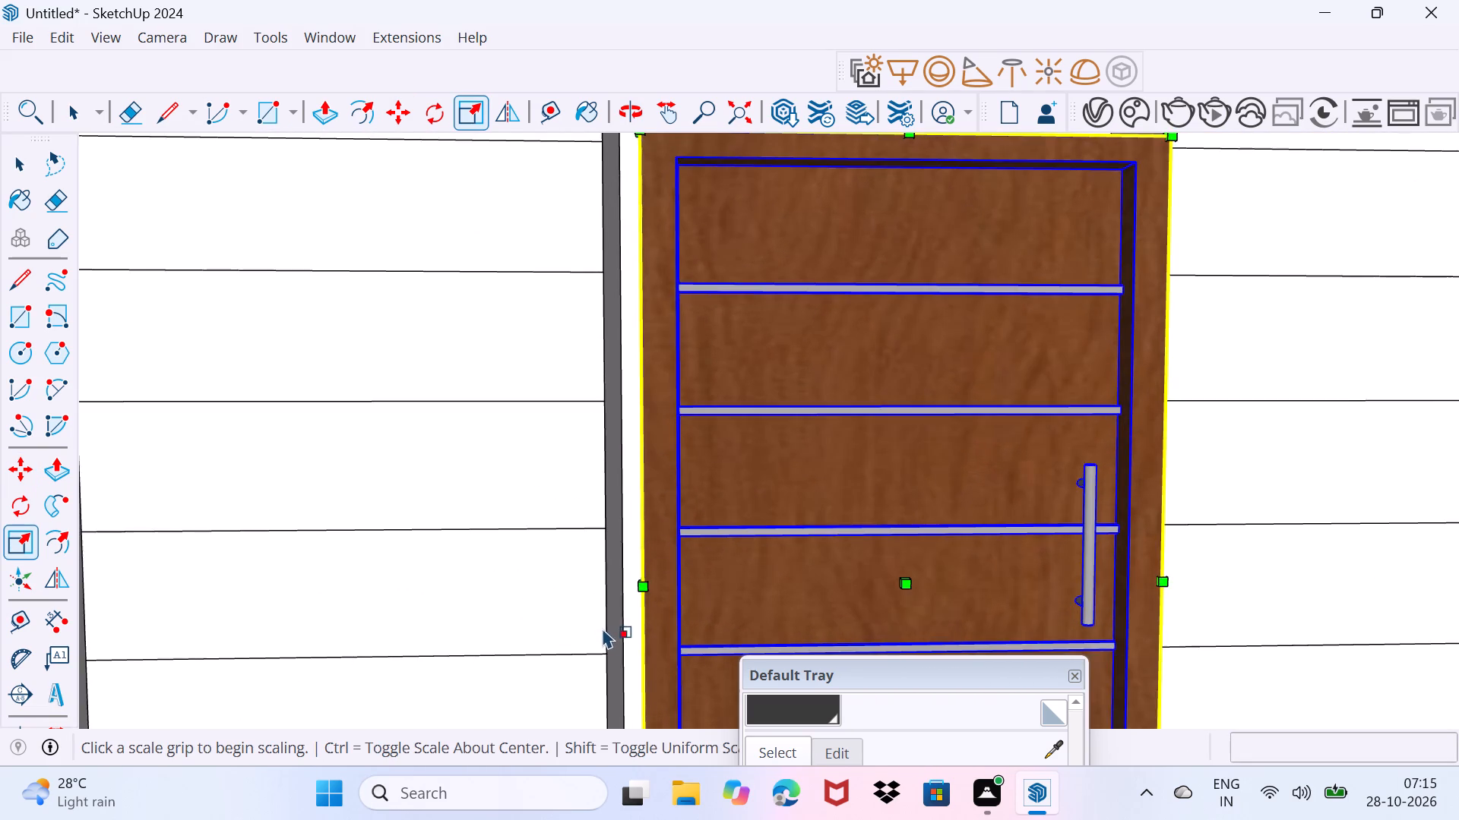
middle_drag(608, 628, 720, 613)
click(638, 586)
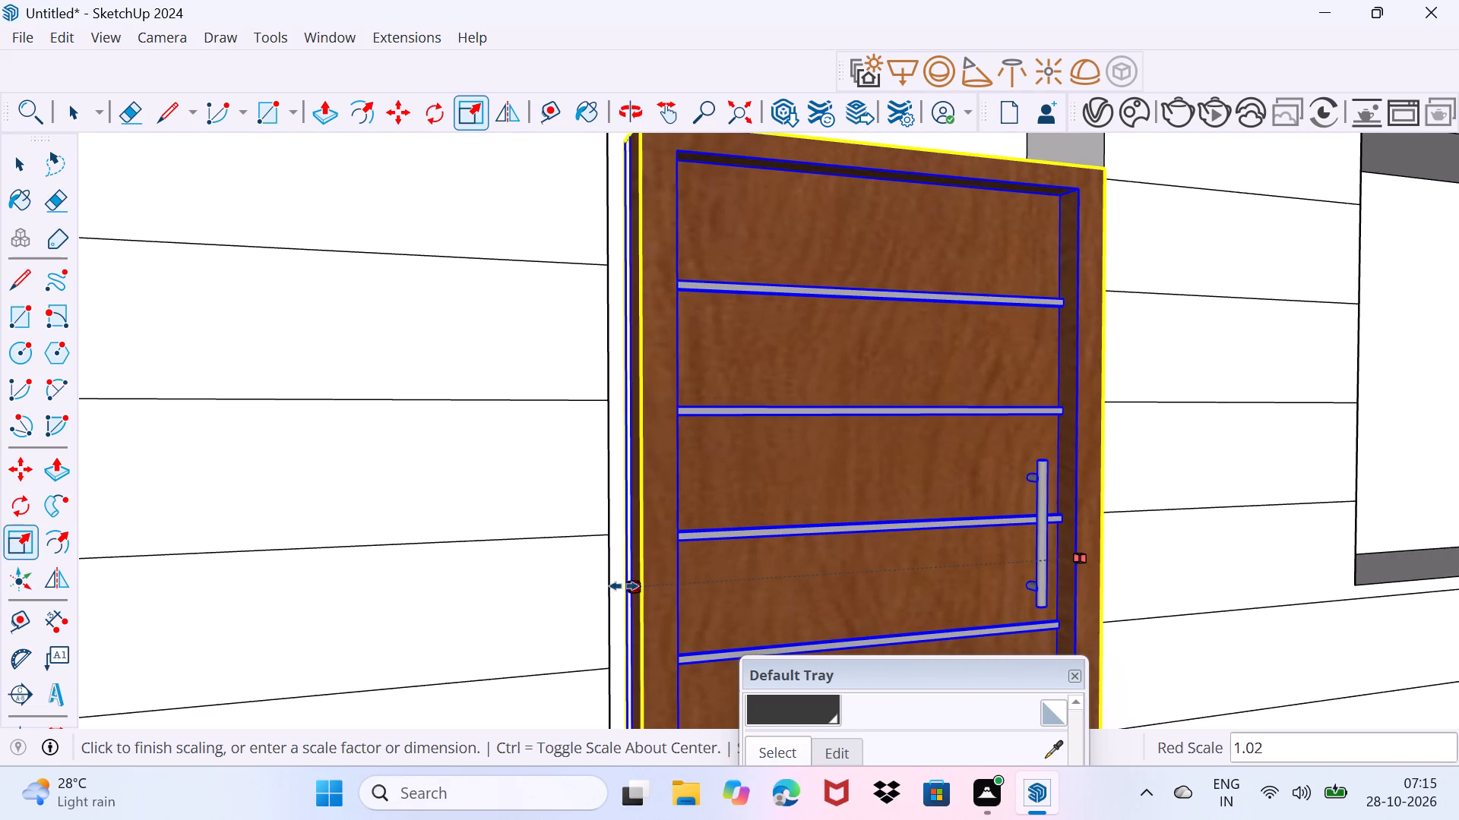
click(606, 586)
Scale the door's height by about 1.11 to reach the top edge of the opening, and deselect it.
scroll(666, 537, down, 4)
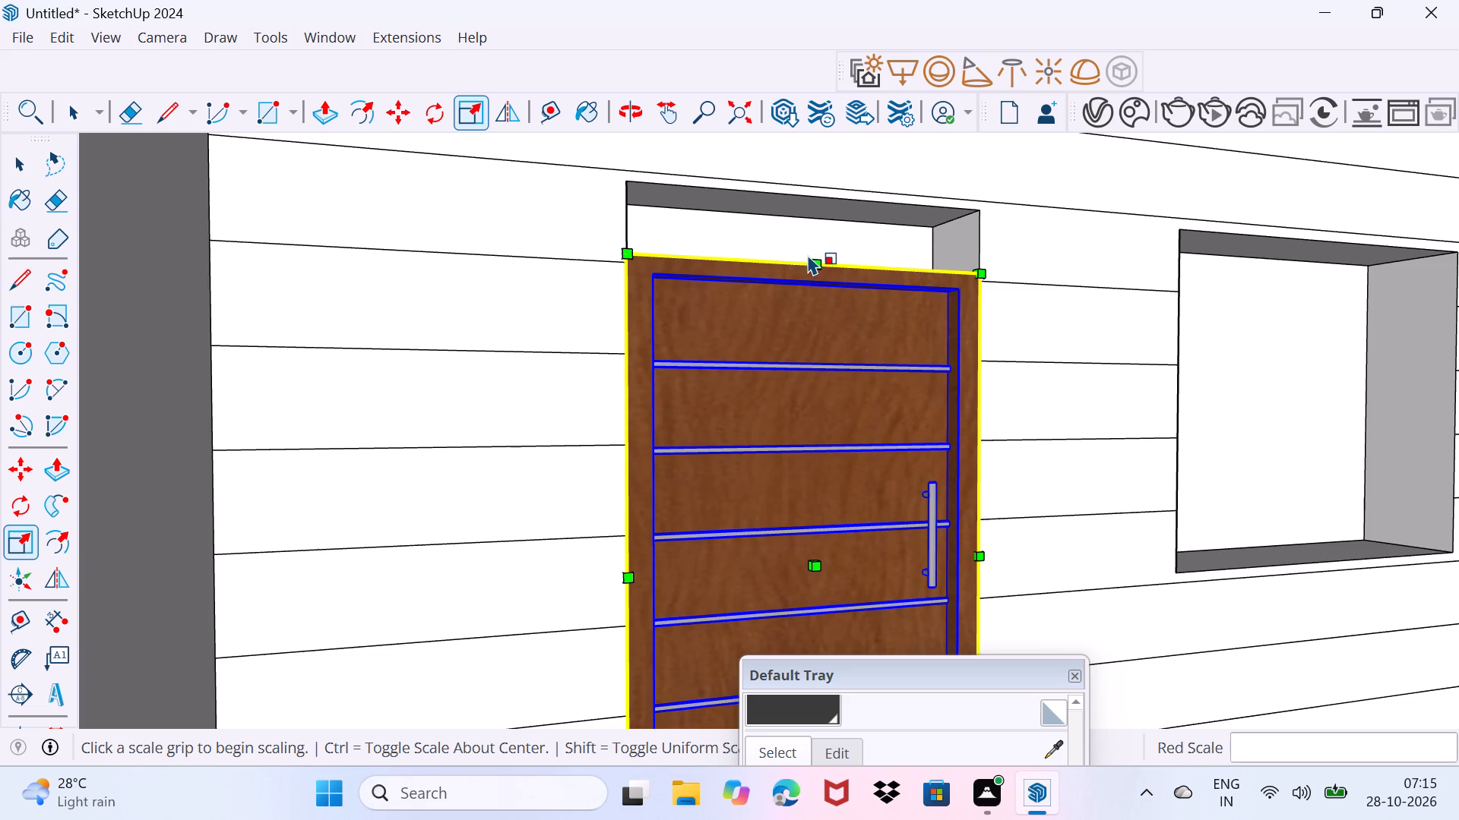
scroll(799, 264, up, 2)
middle_drag(800, 267, 821, 314)
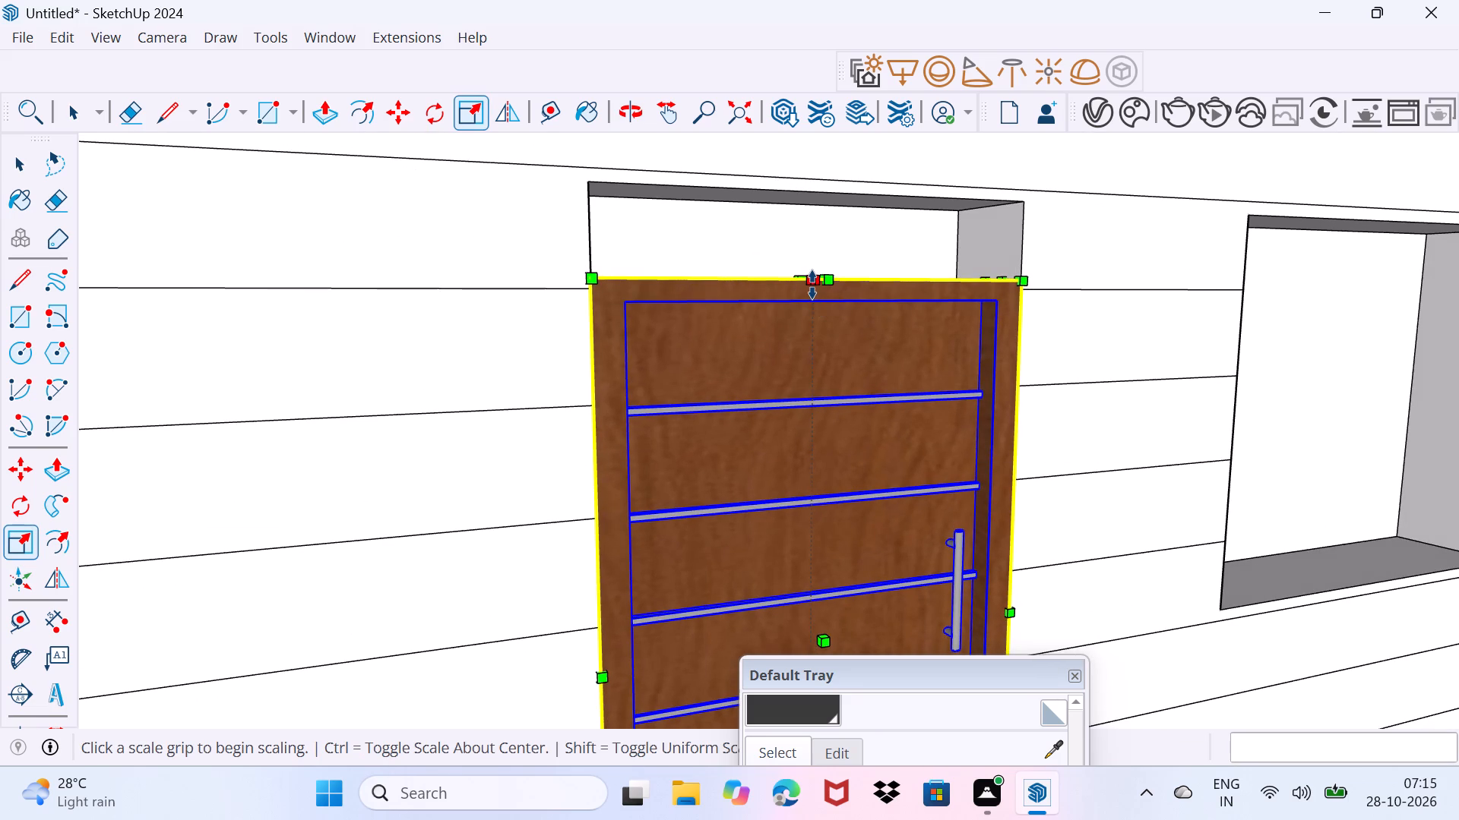
click(812, 285)
click(815, 197)
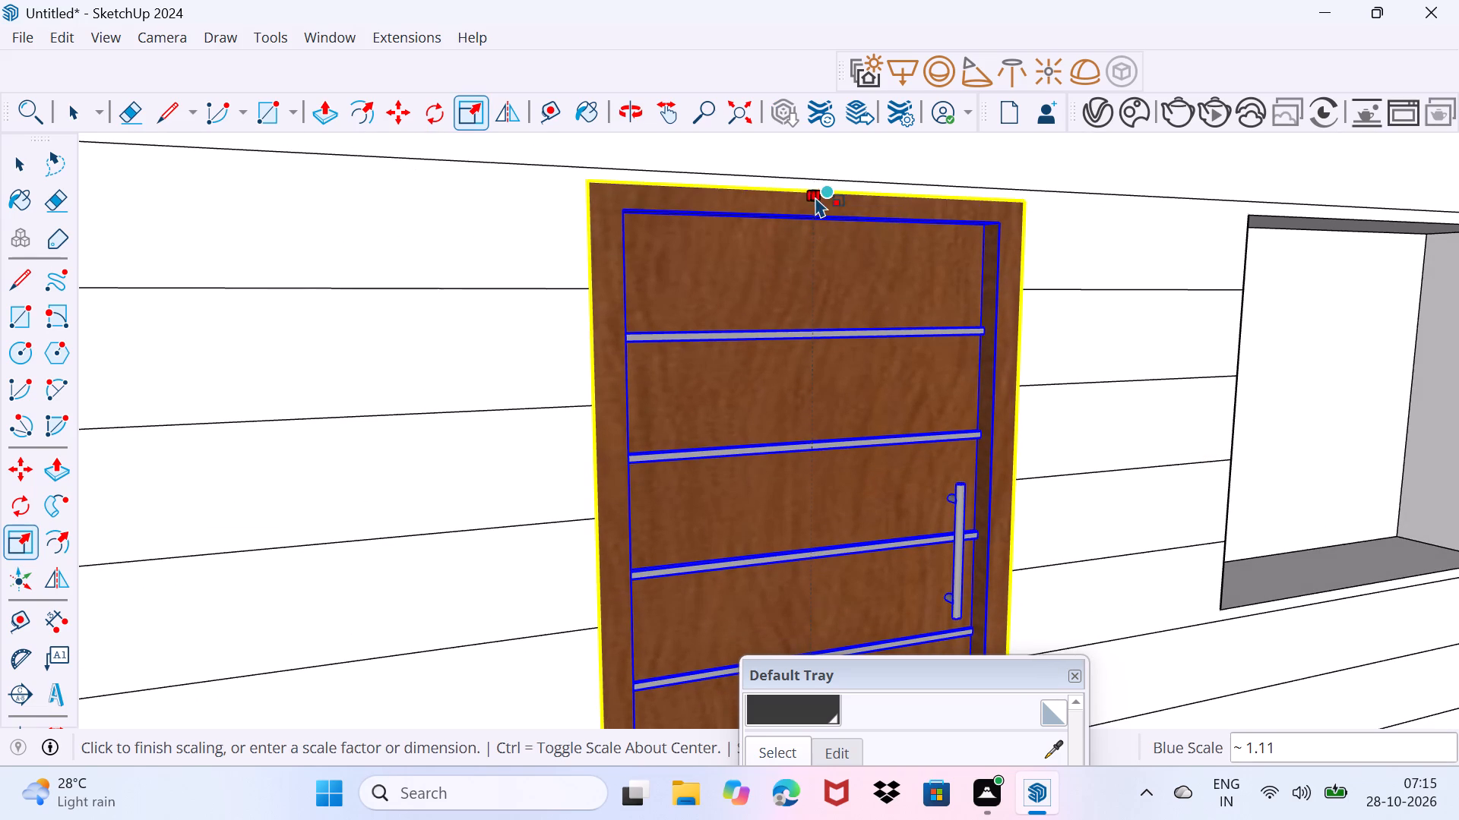
key(space)
drag(741, 403, 770, 308)
Paint the wall planks above the door and on both sides of the window with the dark brown Wood material.
scroll(749, 302, down, 10)
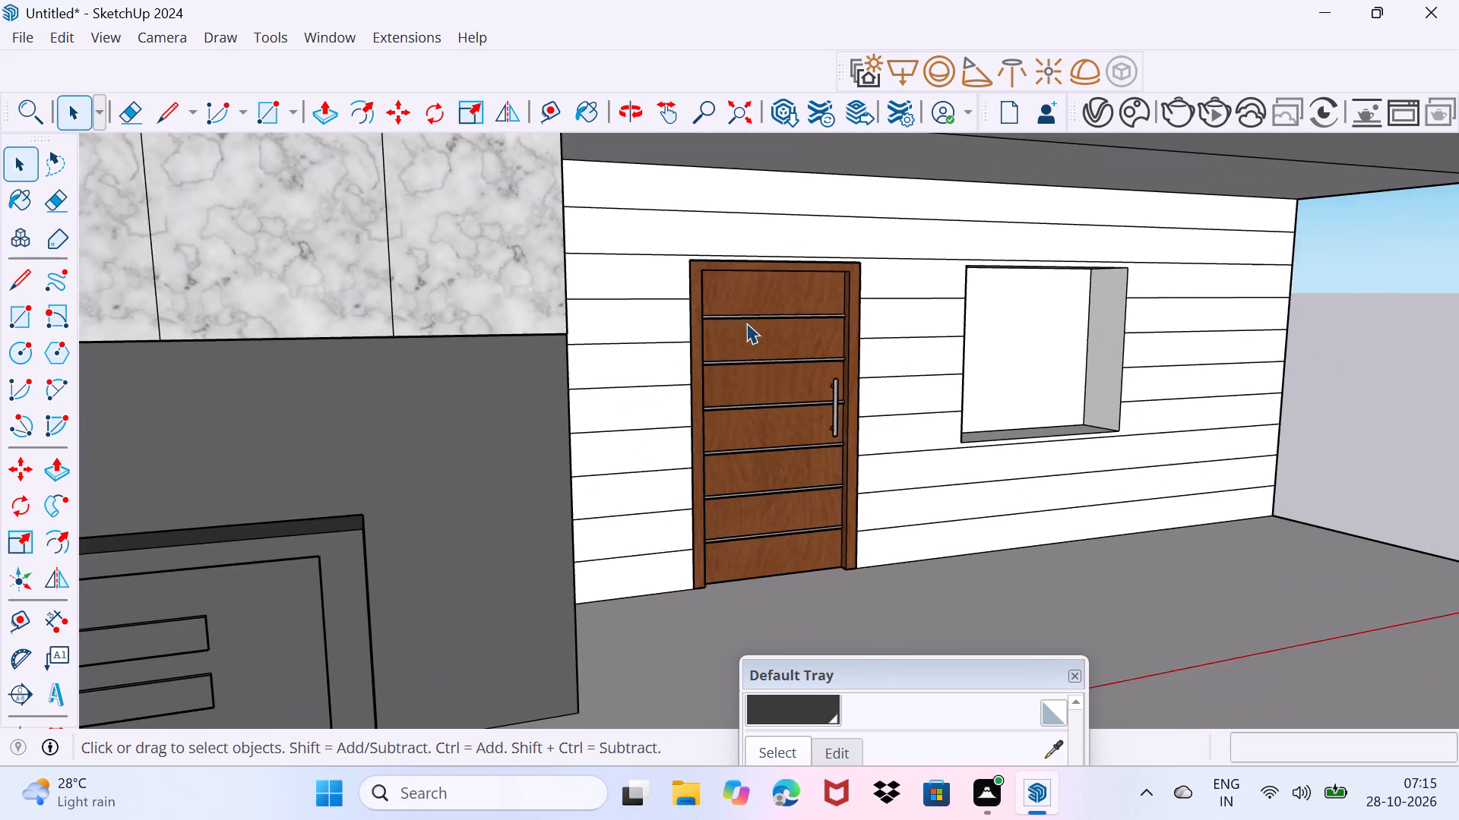
middle_drag(747, 329, 616, 304)
drag(806, 661, 697, 727)
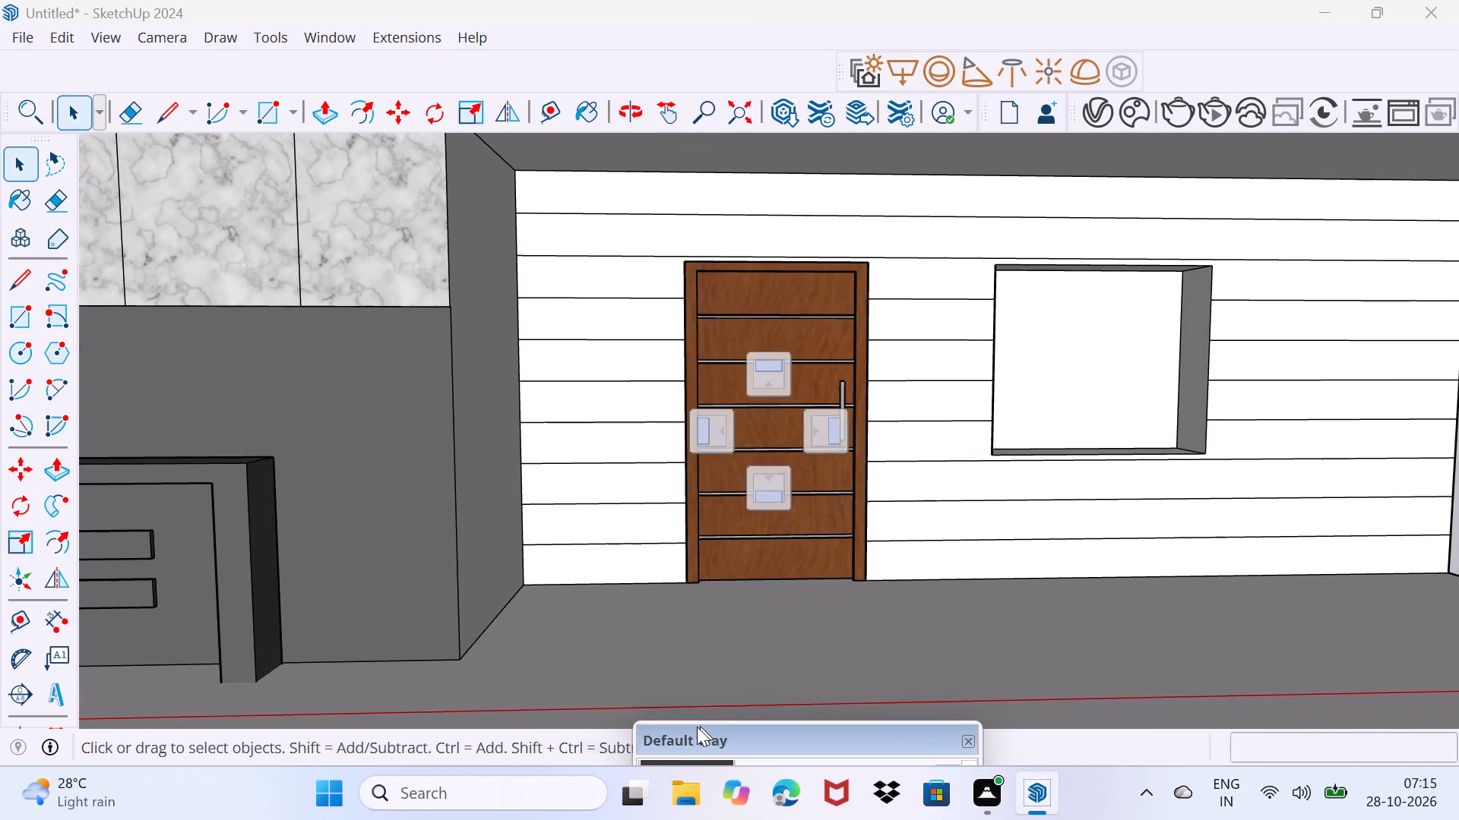
drag(697, 727, 524, 745)
scroll(483, 637, down, 2)
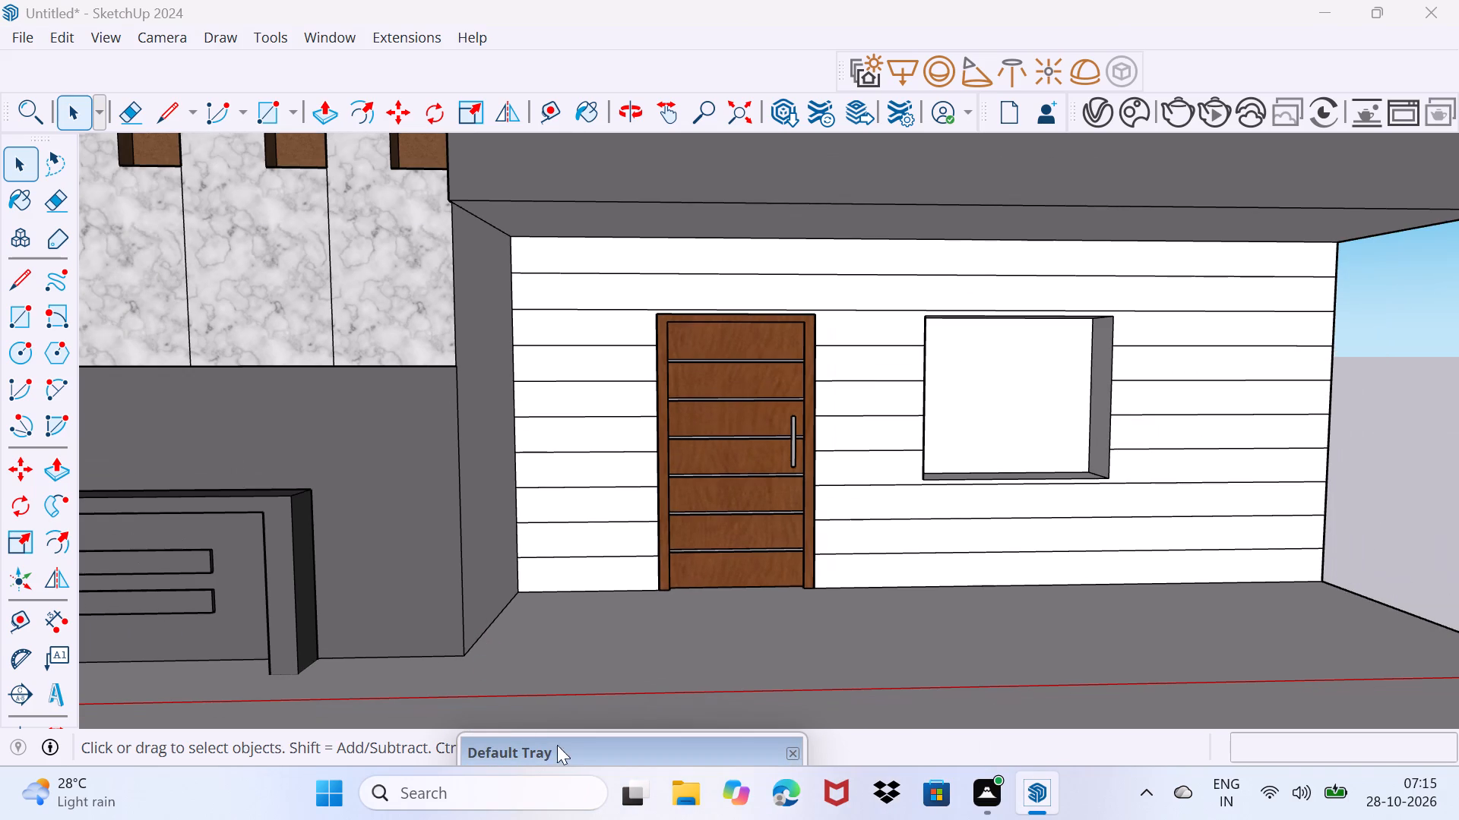
drag(584, 740, 1044, 278)
click(1093, 402)
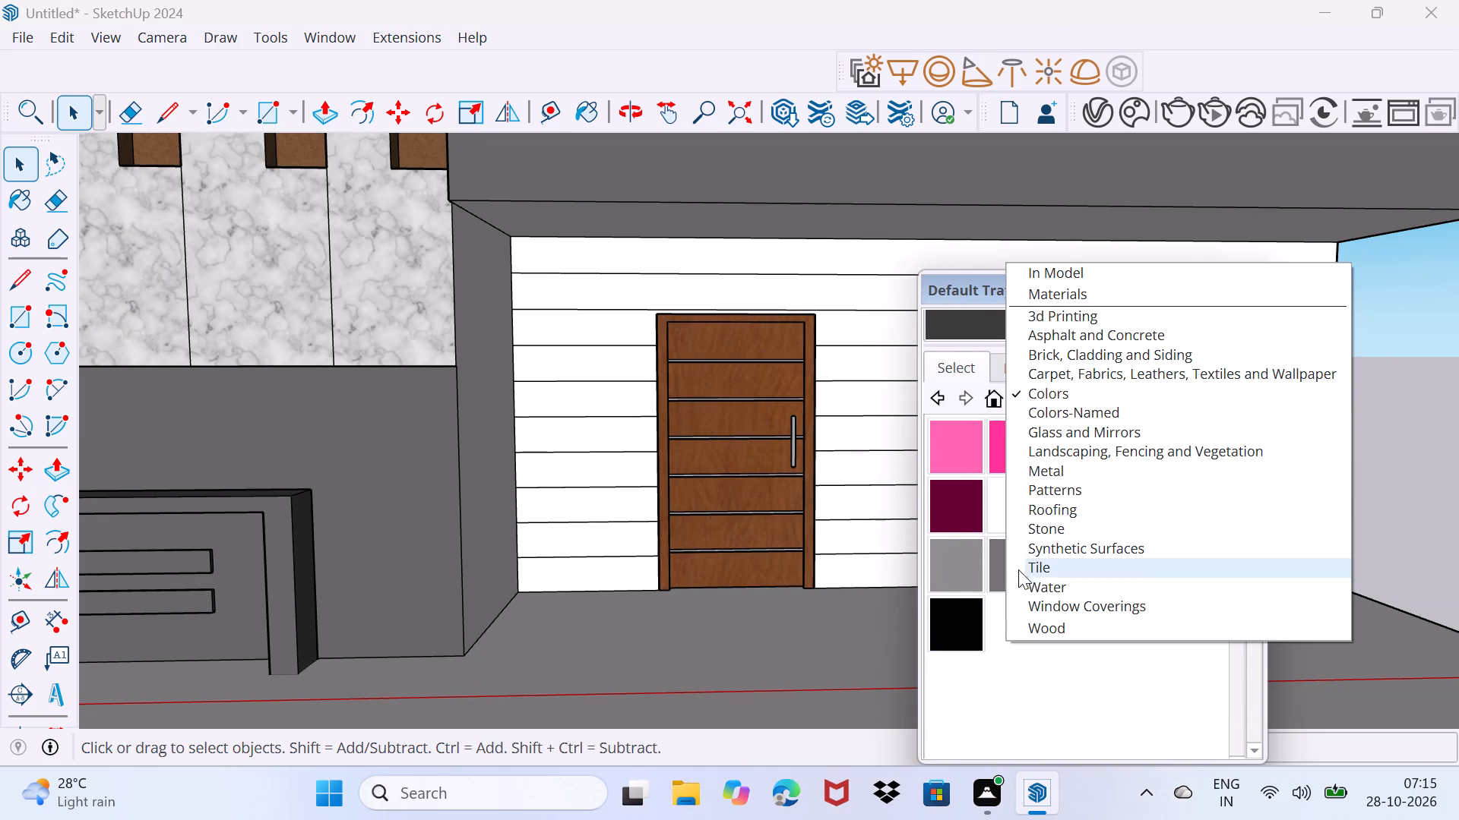
click(1055, 631)
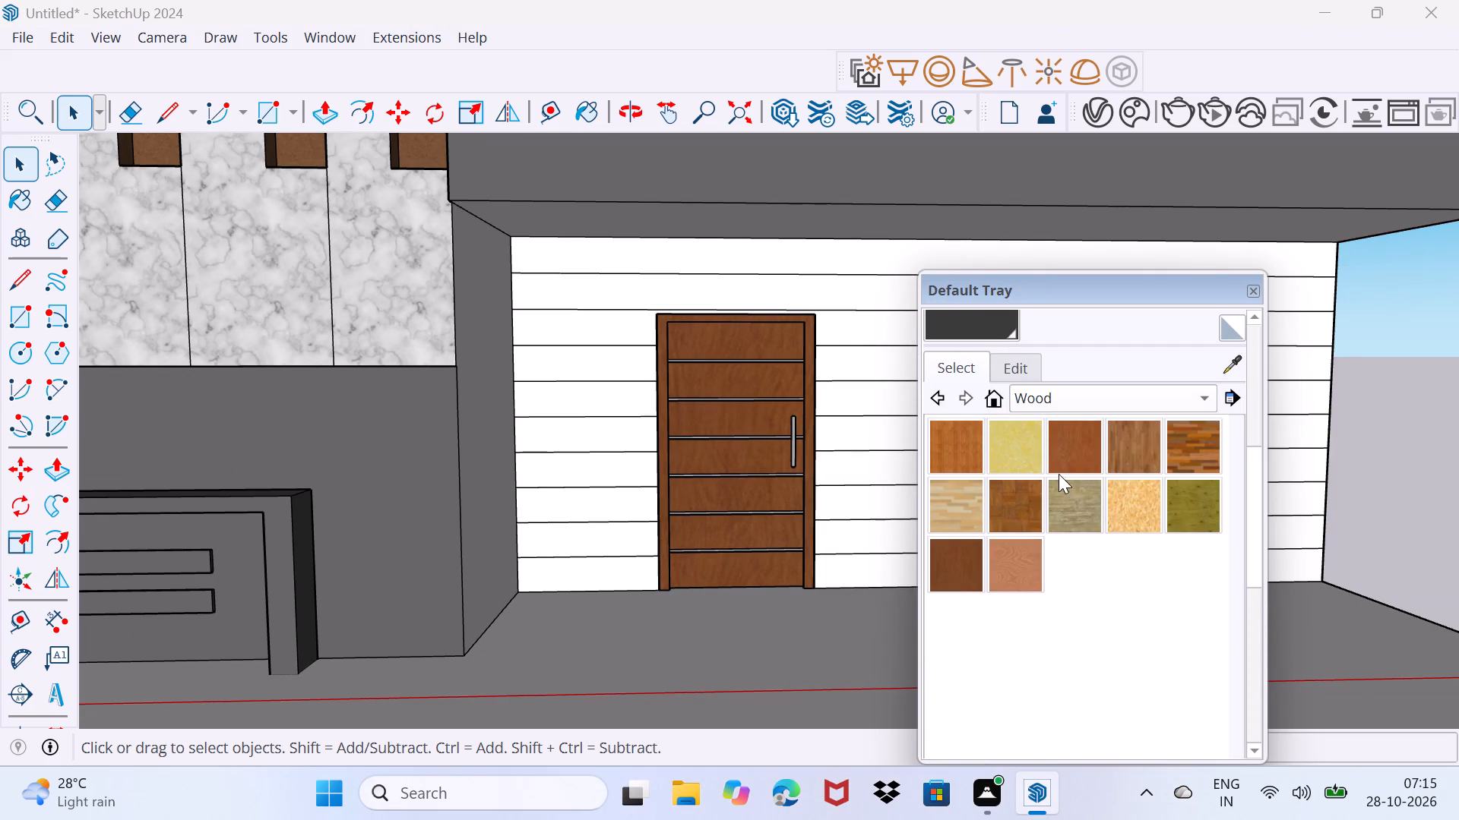
click(951, 568)
drag(1052, 288, 983, 544)
click(891, 451)
click(884, 479)
click(889, 441)
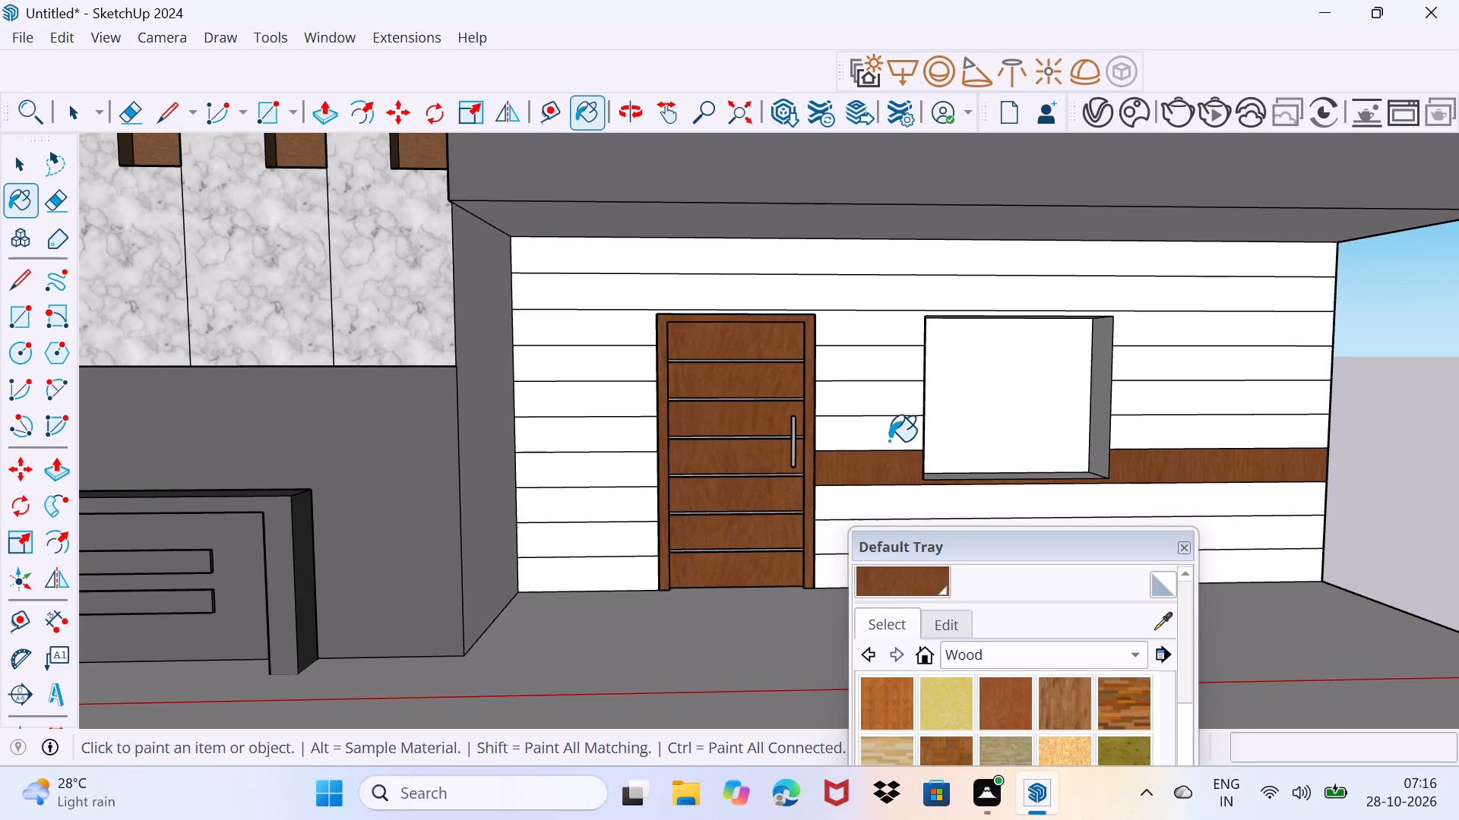
click(878, 405)
click(875, 371)
click(877, 333)
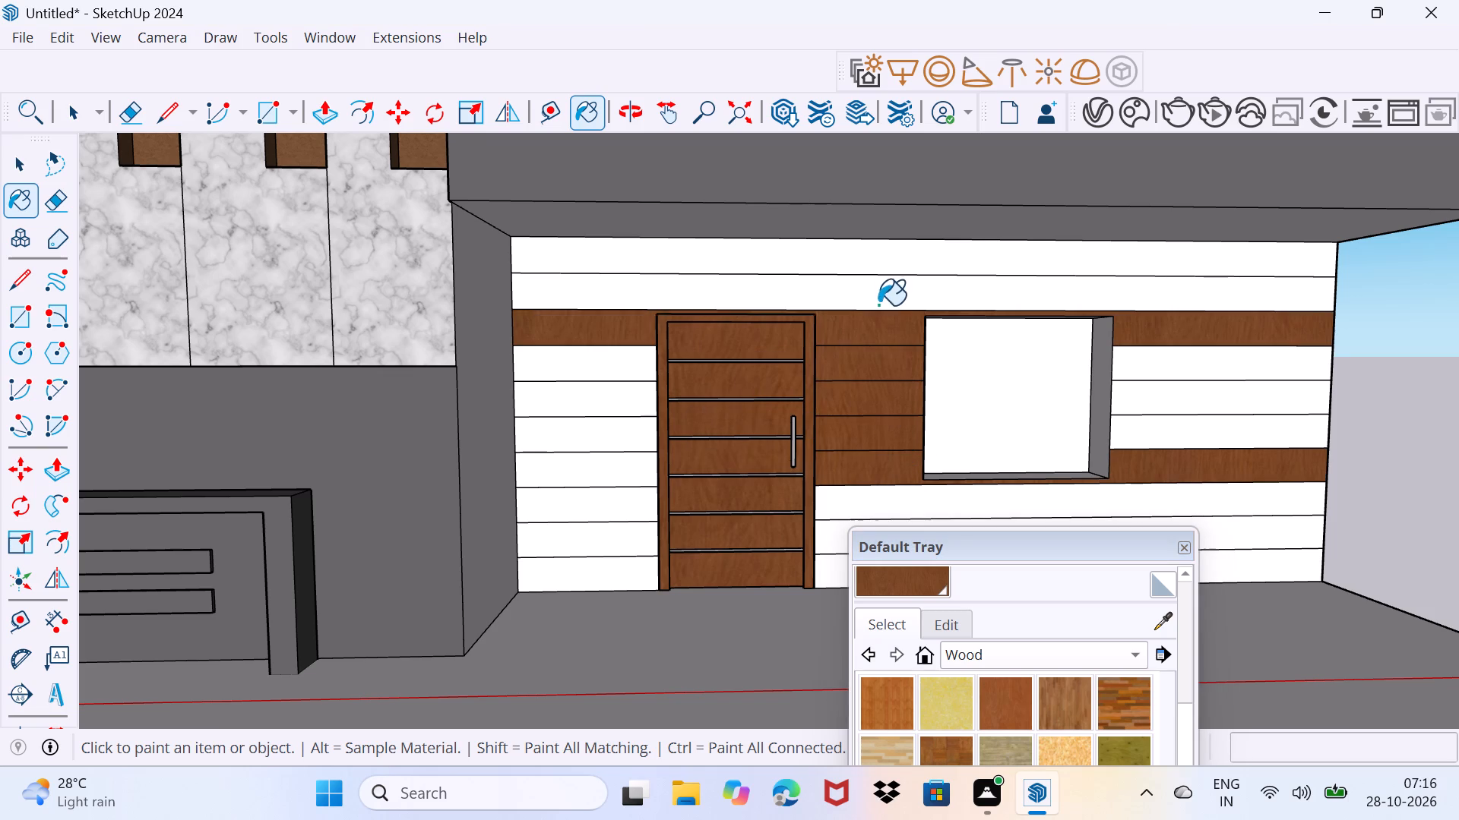
click(881, 295)
click(885, 272)
click(1154, 368)
click(1165, 399)
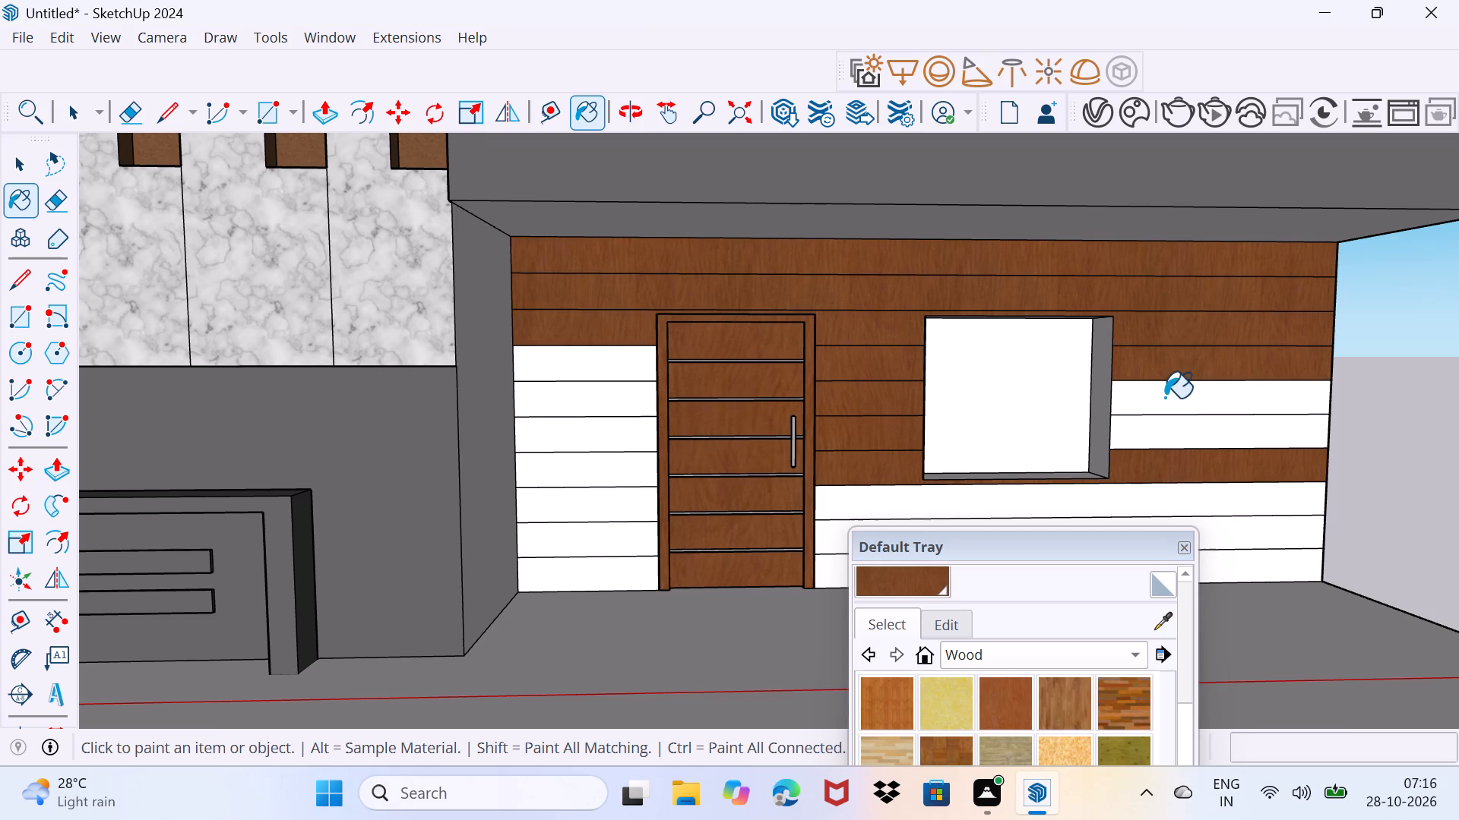
click(1173, 427)
Paint the remaining white planks between the door and the adjoining grey side wall with the same dark brown wood.
click(614, 373)
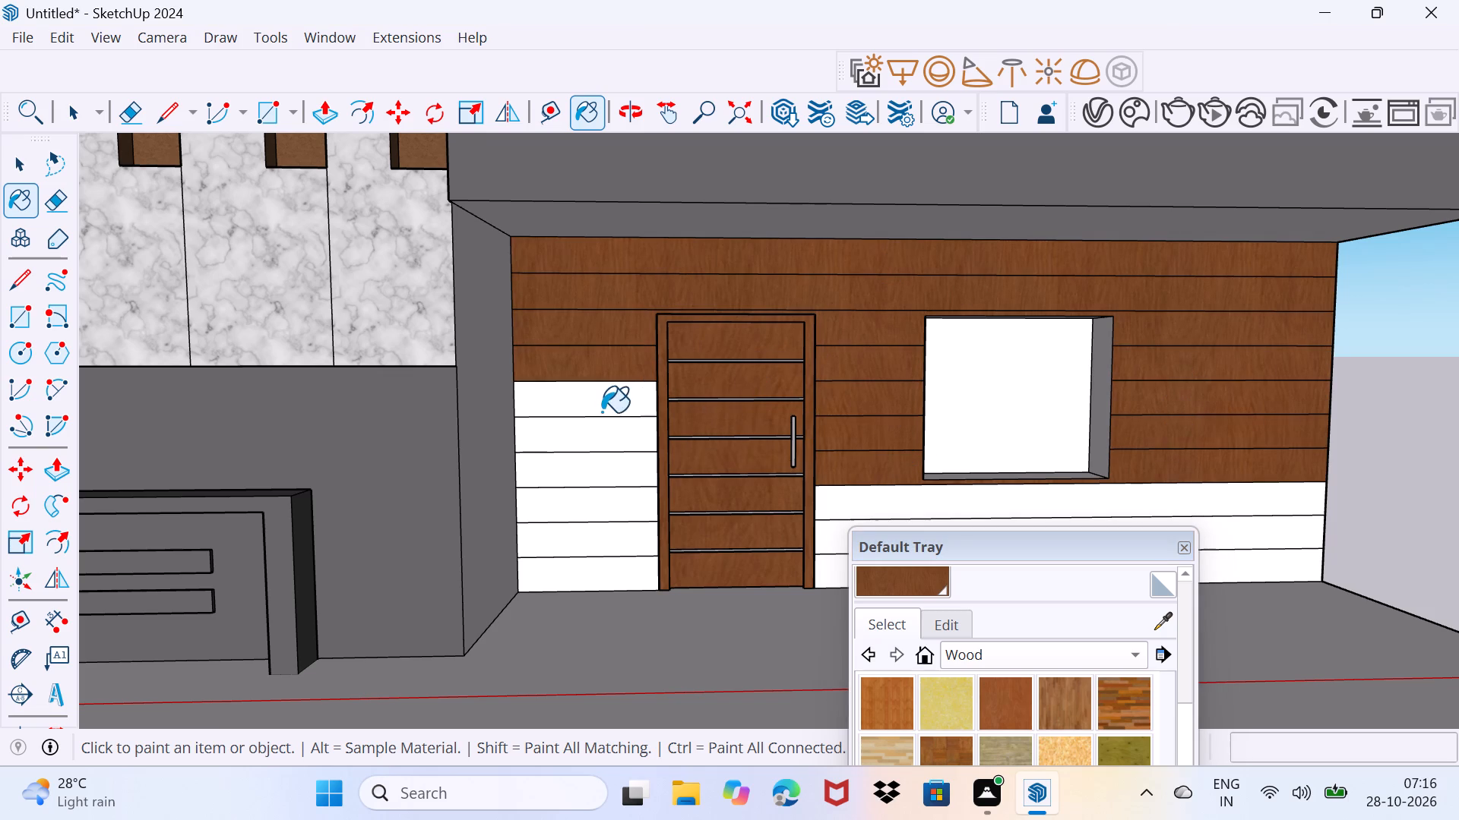
click(602, 412)
click(599, 447)
click(600, 467)
click(602, 499)
click(606, 536)
click(606, 575)
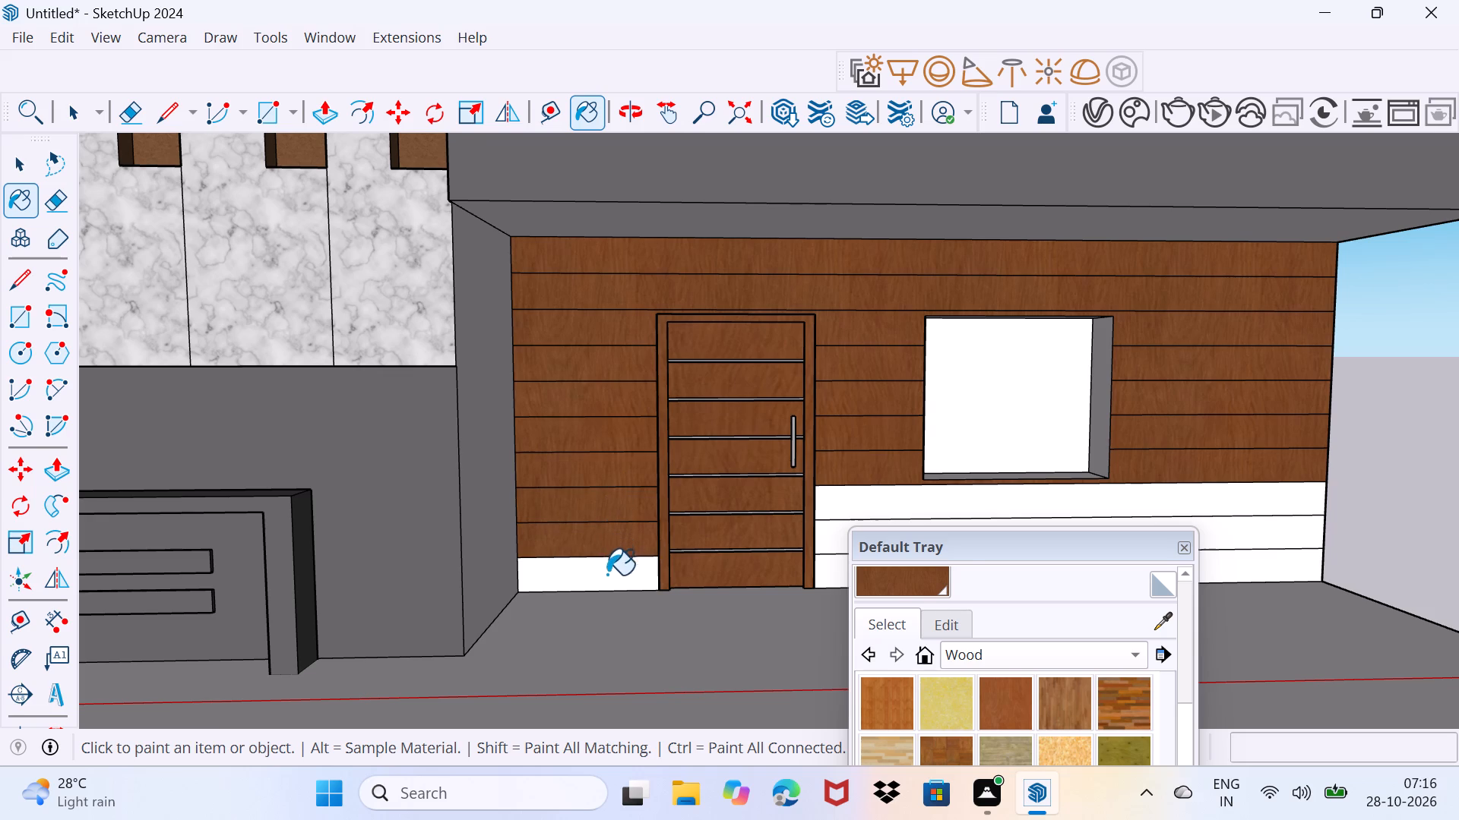
Paint the three white planks below the window with the same dark brown wood.
drag(960, 543, 934, 691)
click(914, 566)
click(914, 540)
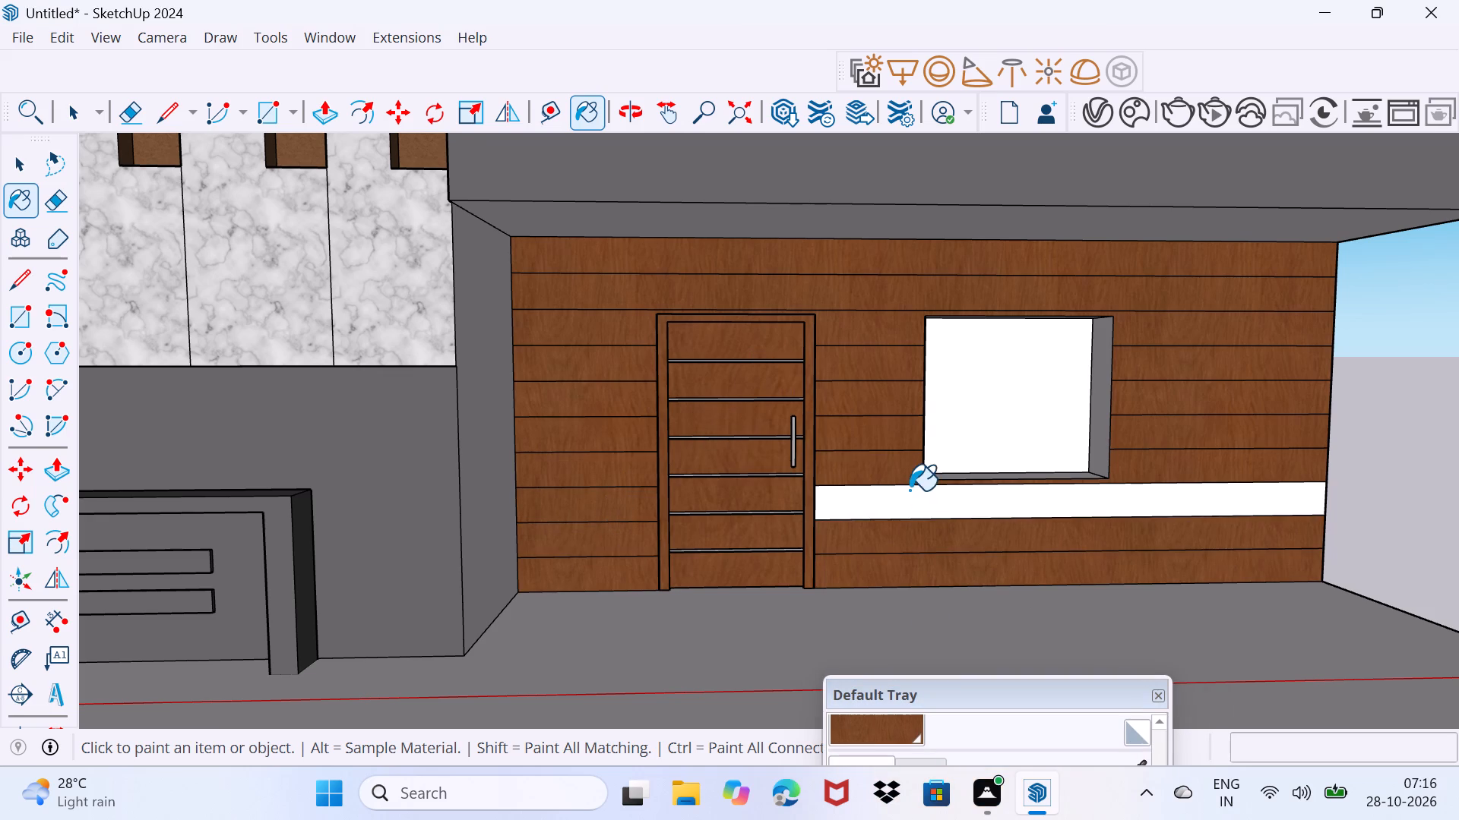
click(910, 490)
key(space)
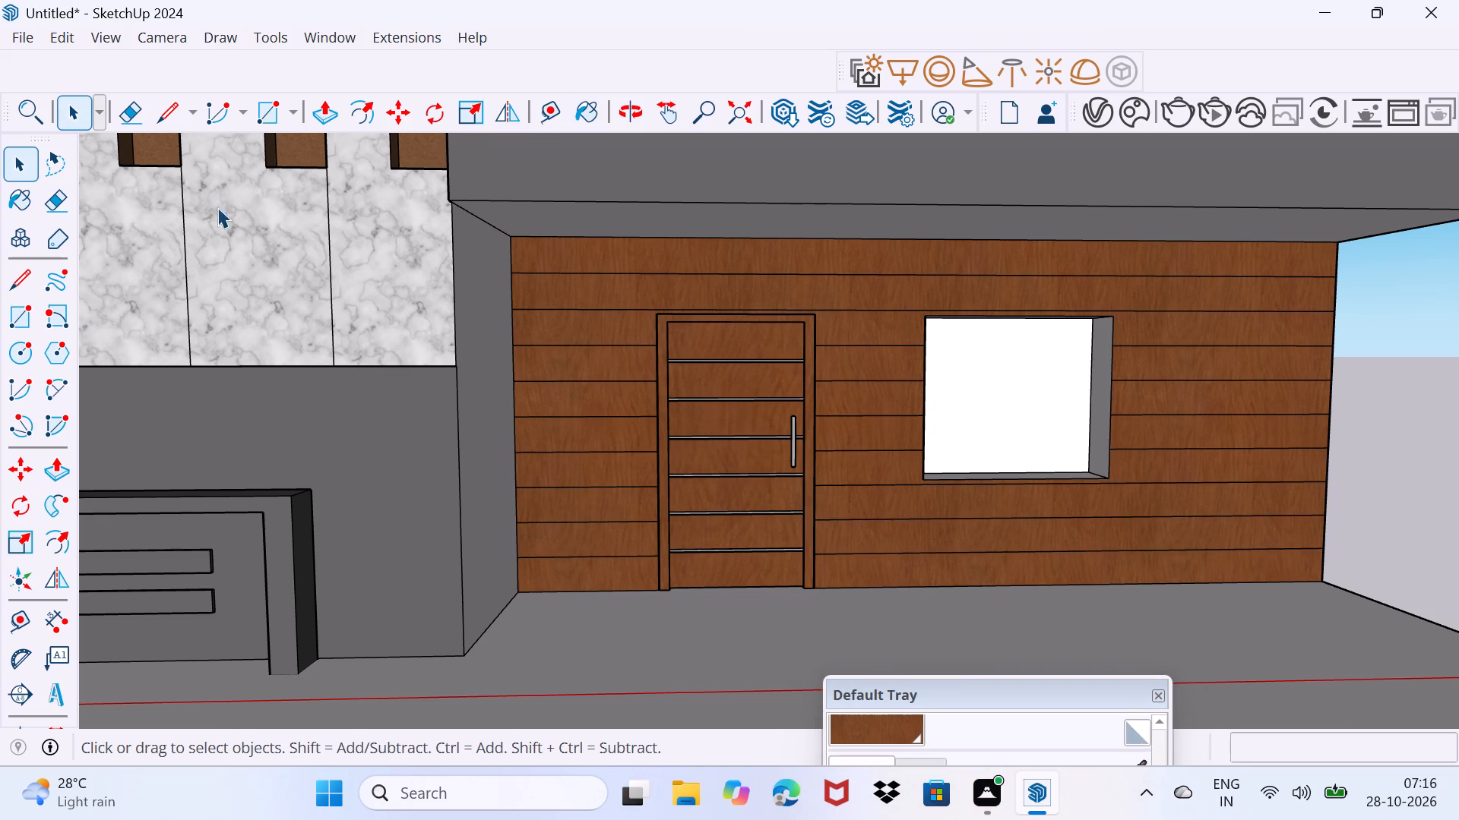
Import the PENTEK Slimmest Steel Sliding Door + Window model from Downloads and place it at the window opening's lower-left corner.
click(14, 39)
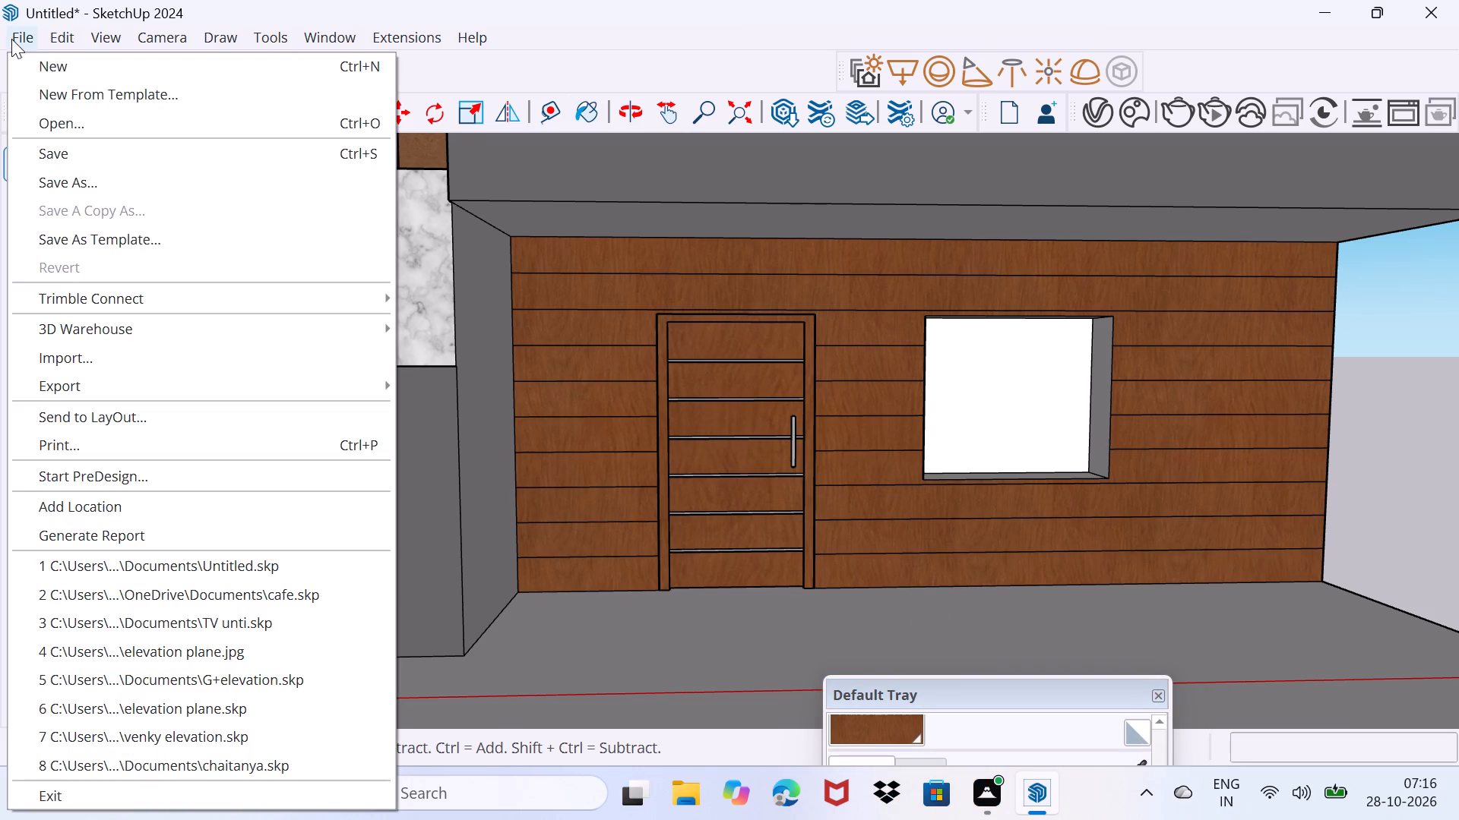
click(61, 359)
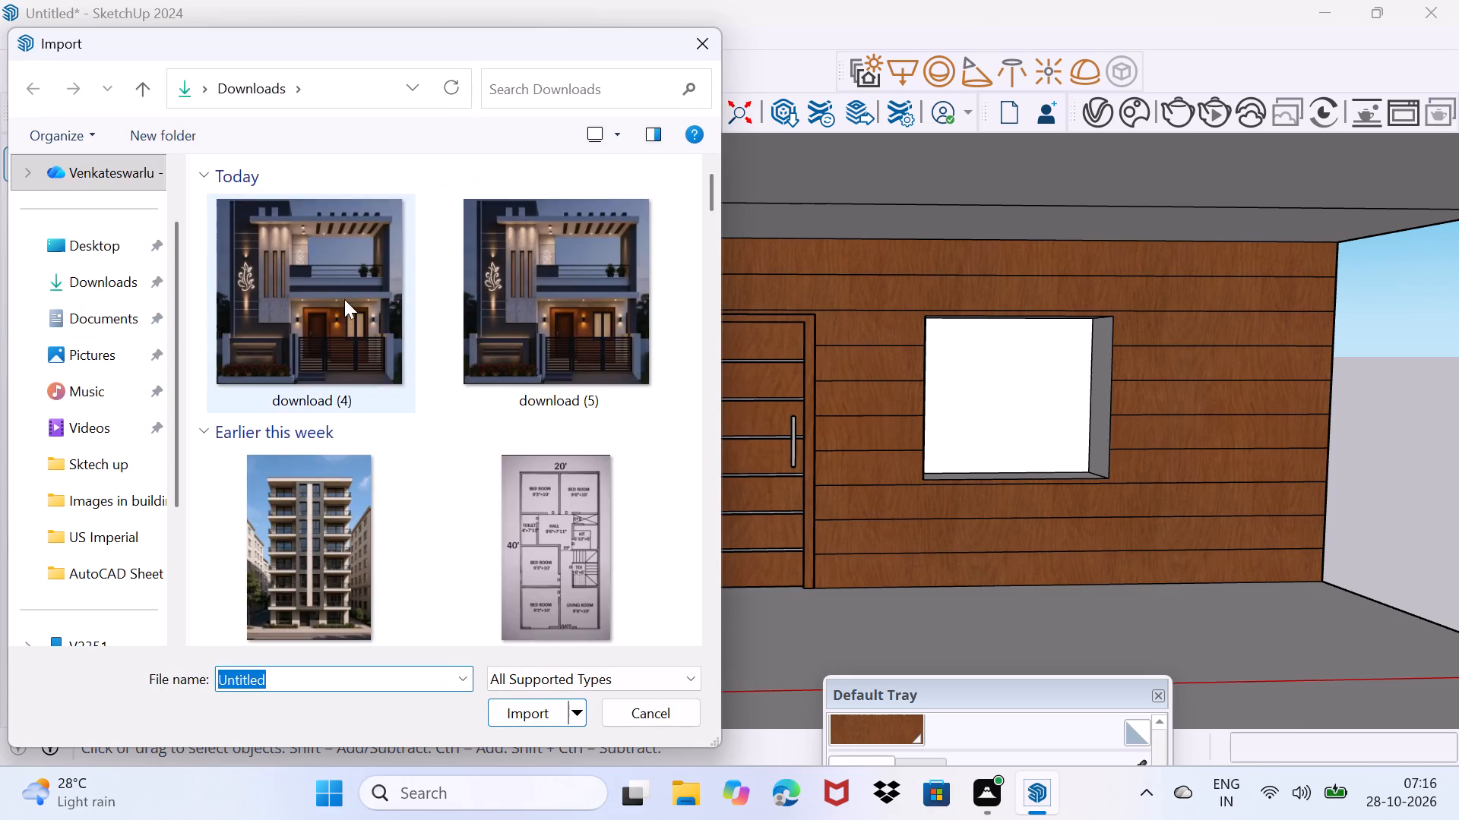
scroll(361, 314, down, 3)
click(129, 285)
scroll(528, 427, down, 9)
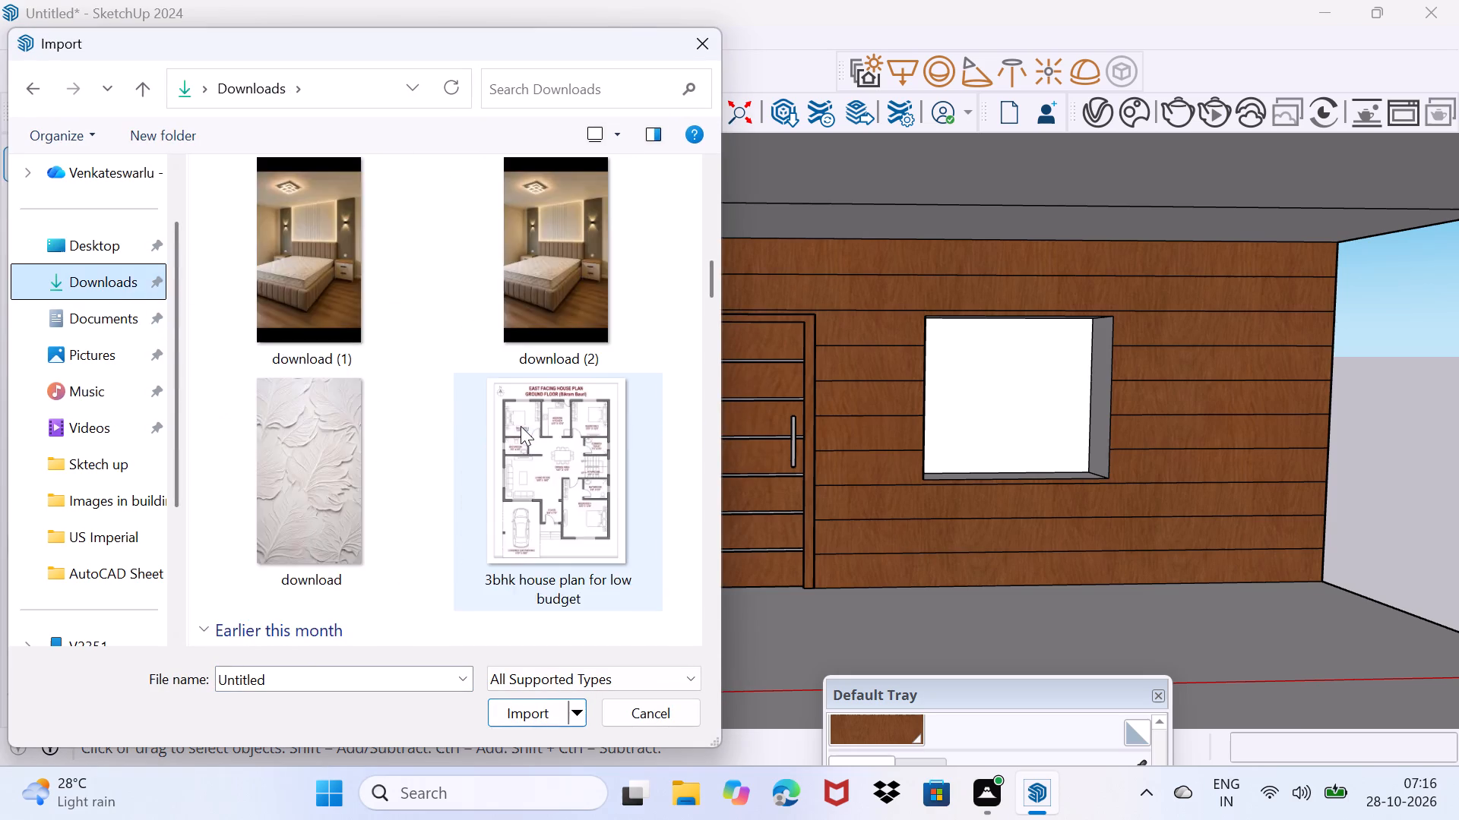
scroll(521, 425, down, 12)
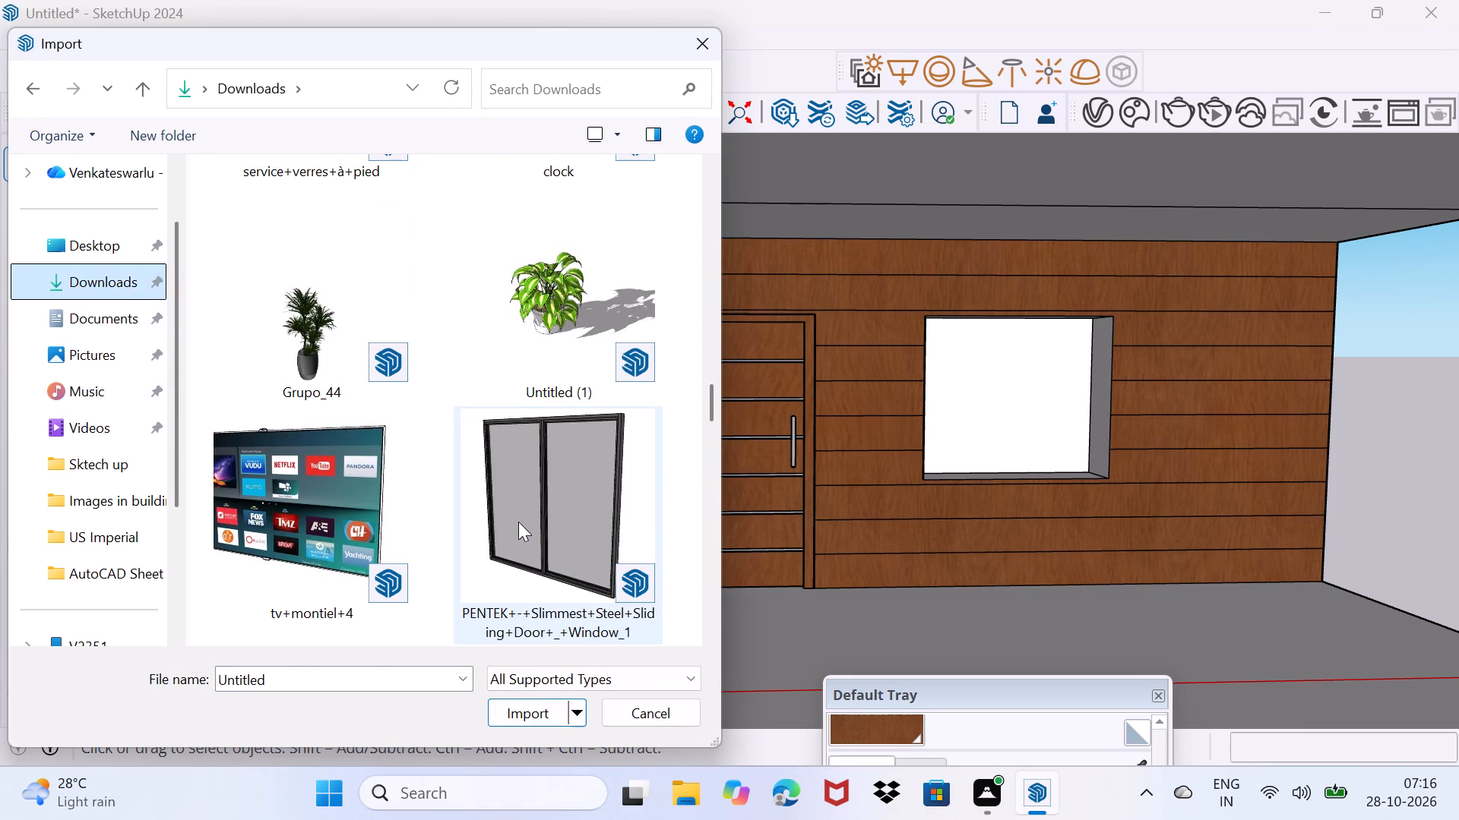
click(519, 520)
click(527, 713)
scroll(936, 465, up, 6)
click(910, 492)
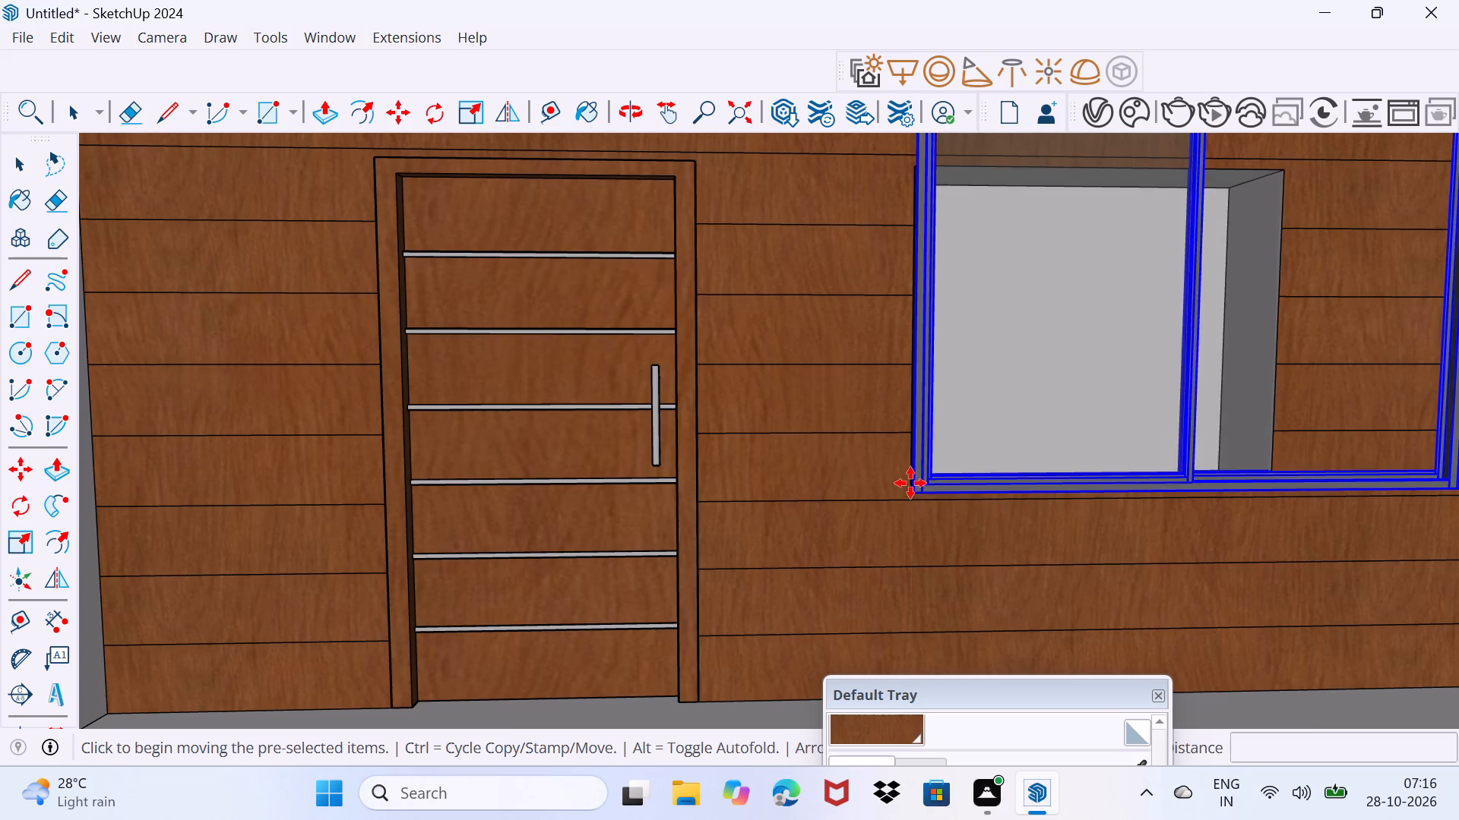
Scale the imported sliding window's height down to the top edge of the wall opening.
scroll(938, 445, down, 9)
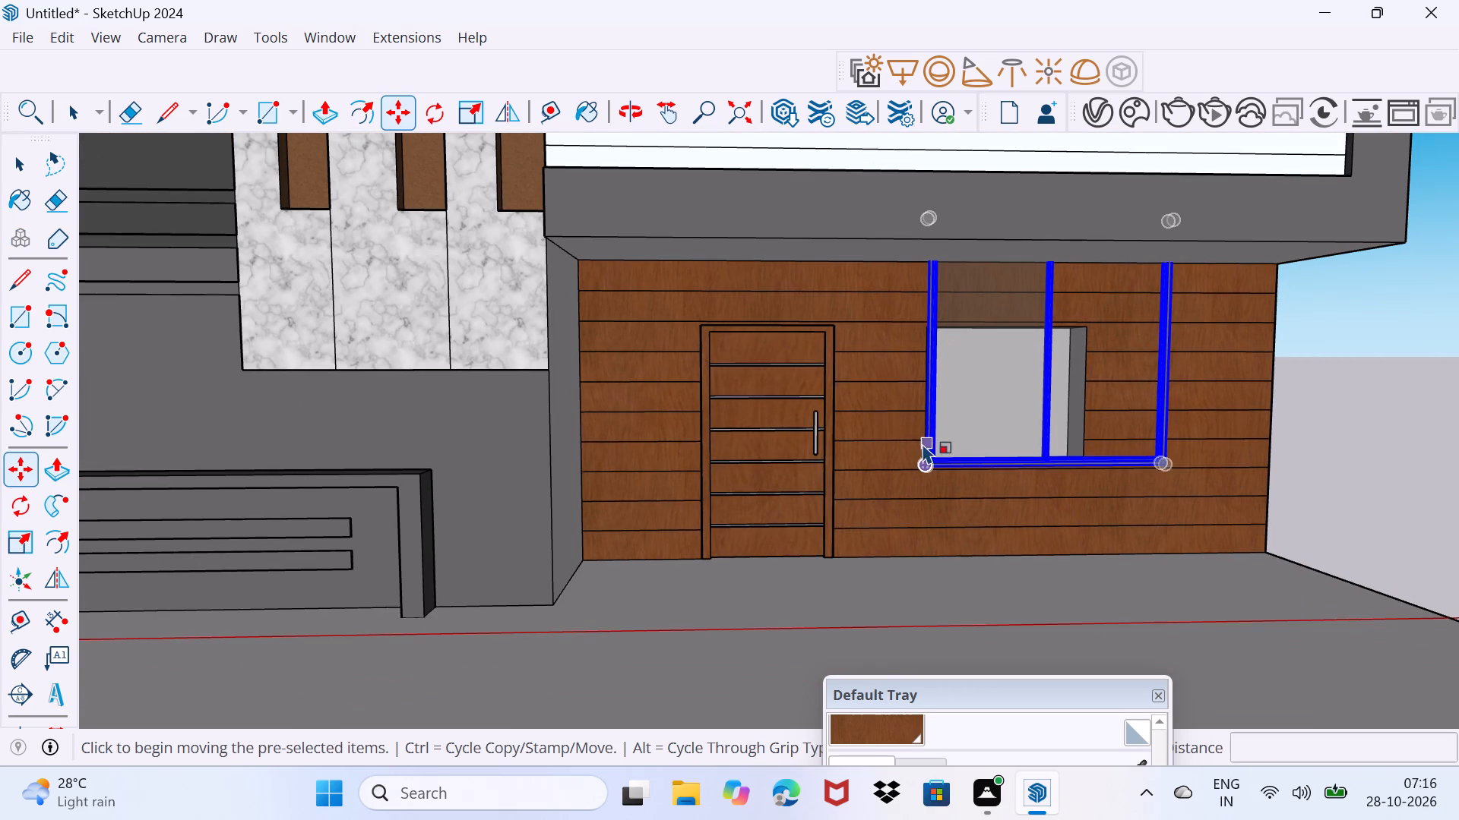
key(s)
drag(1056, 221, 1055, 252)
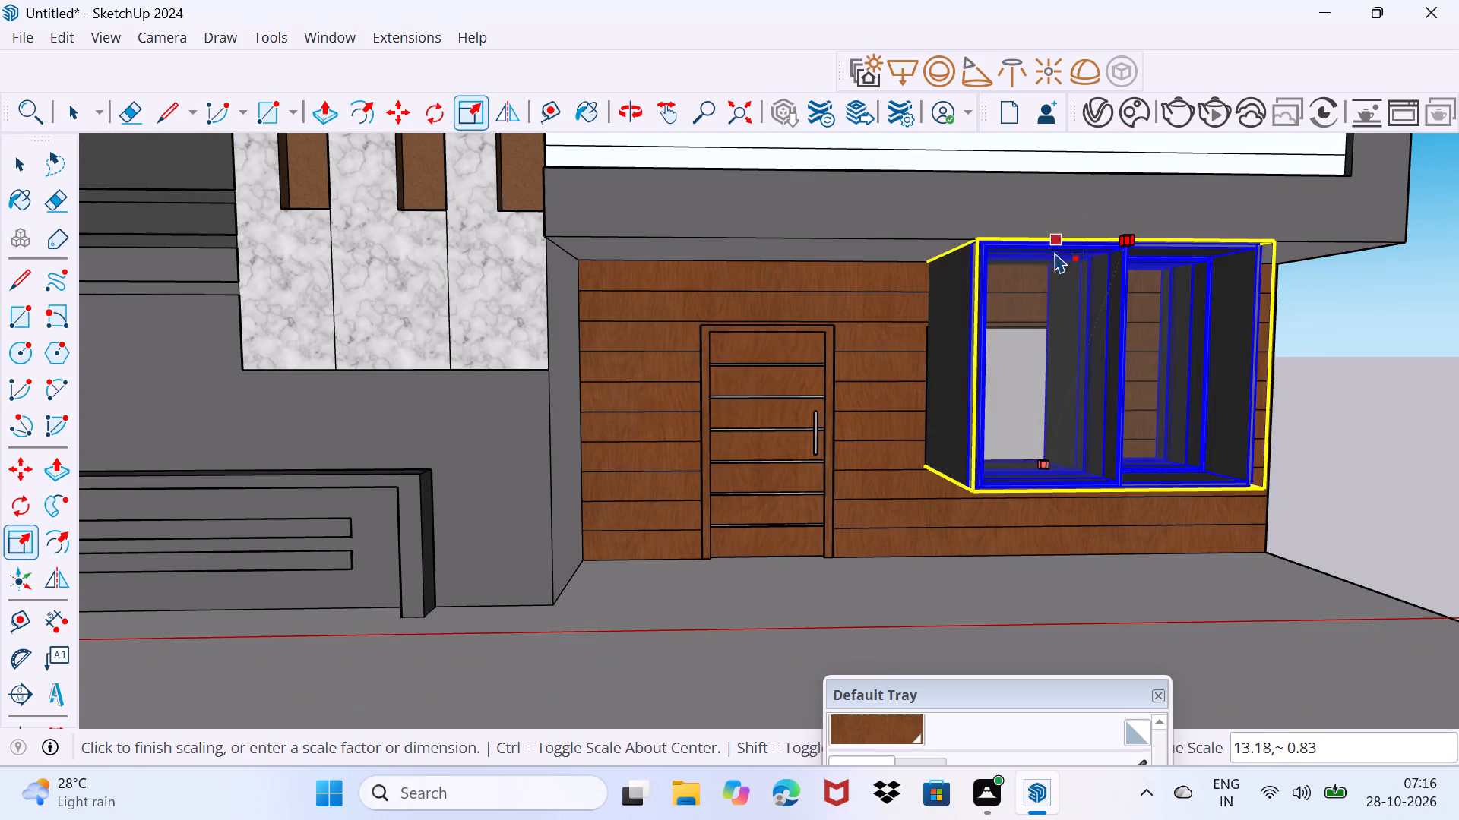
drag(1055, 252, 1044, 323)
scroll(1184, 419, up, 3)
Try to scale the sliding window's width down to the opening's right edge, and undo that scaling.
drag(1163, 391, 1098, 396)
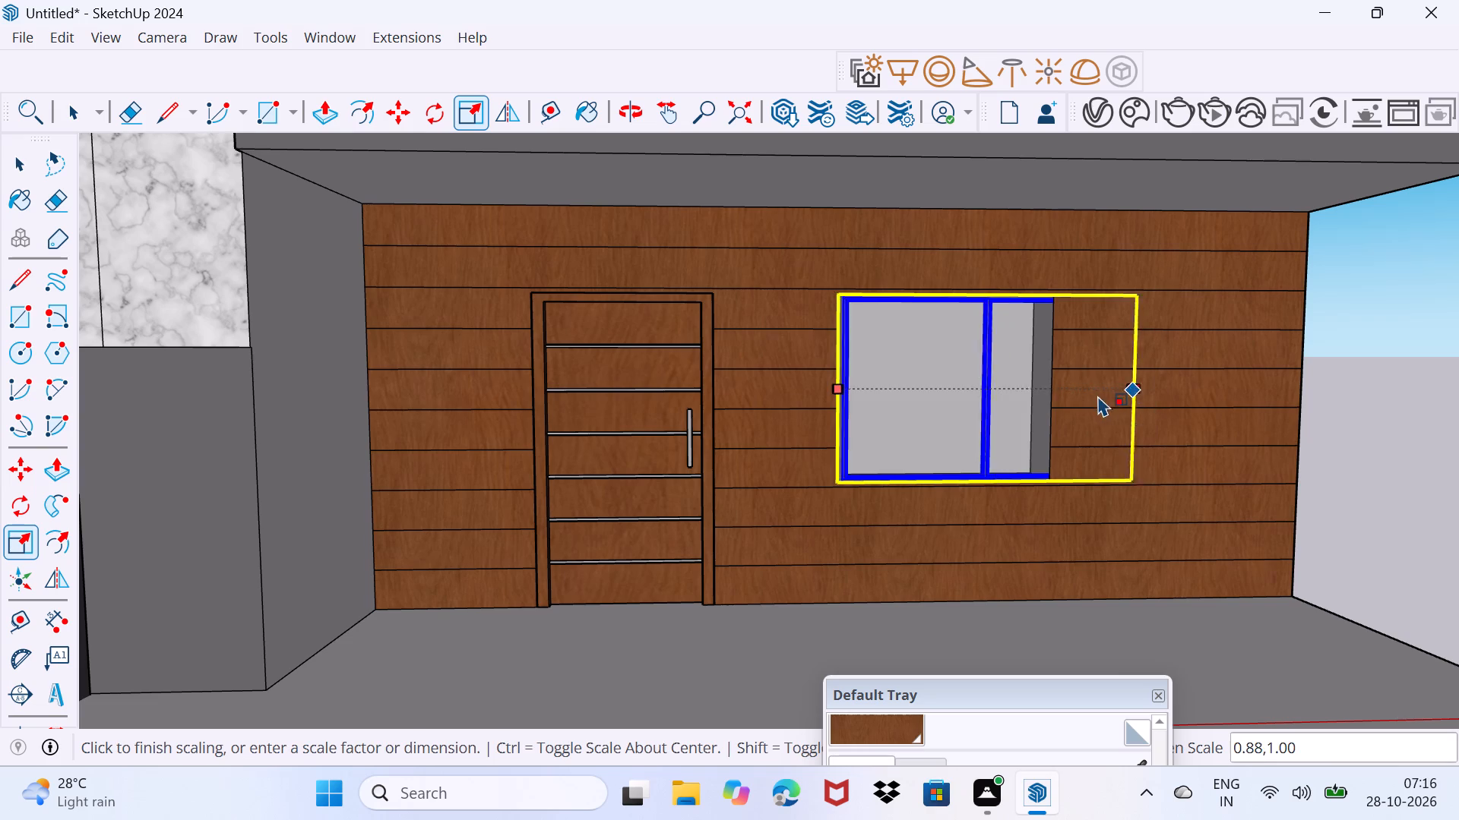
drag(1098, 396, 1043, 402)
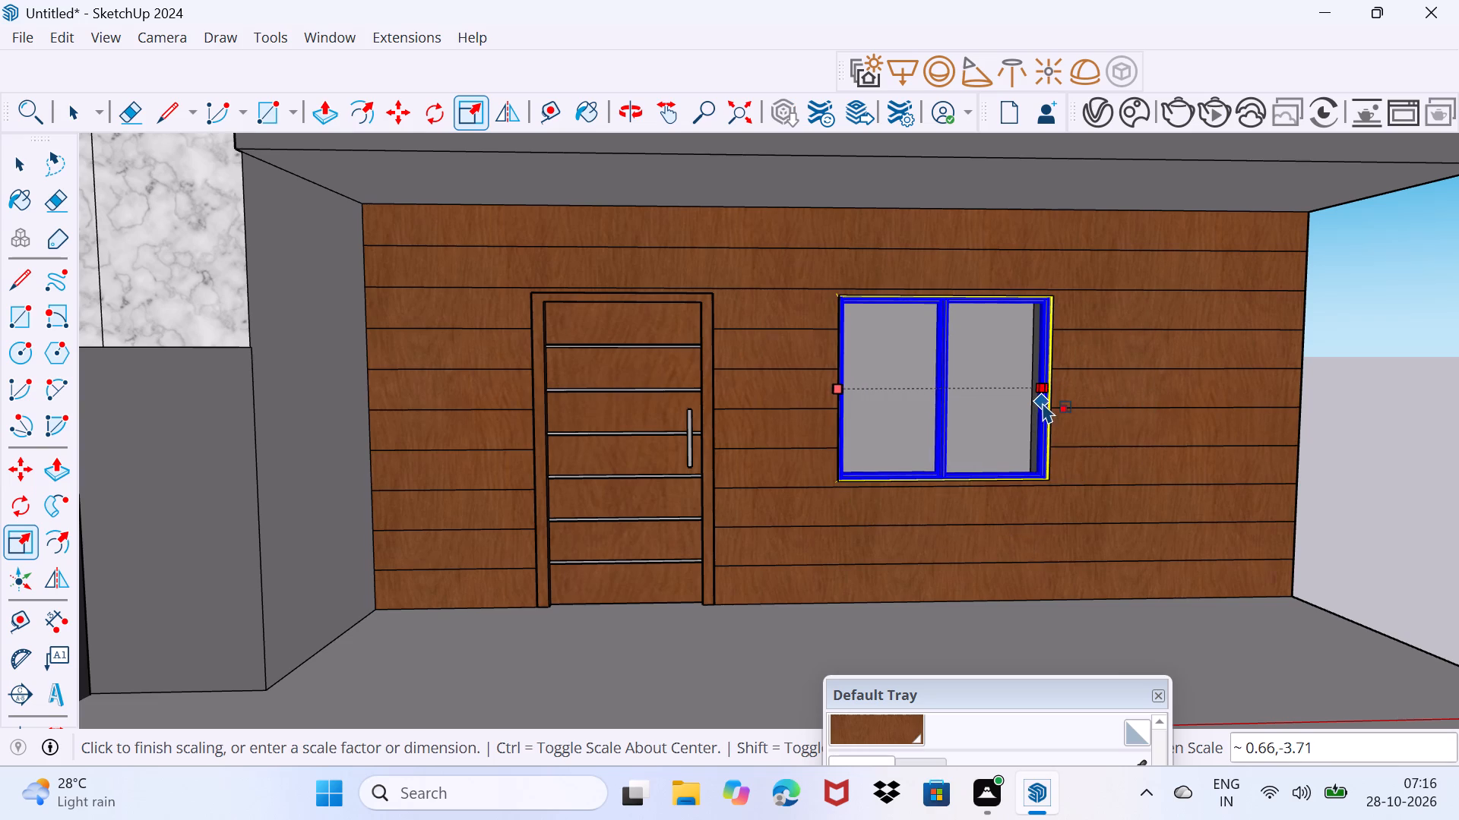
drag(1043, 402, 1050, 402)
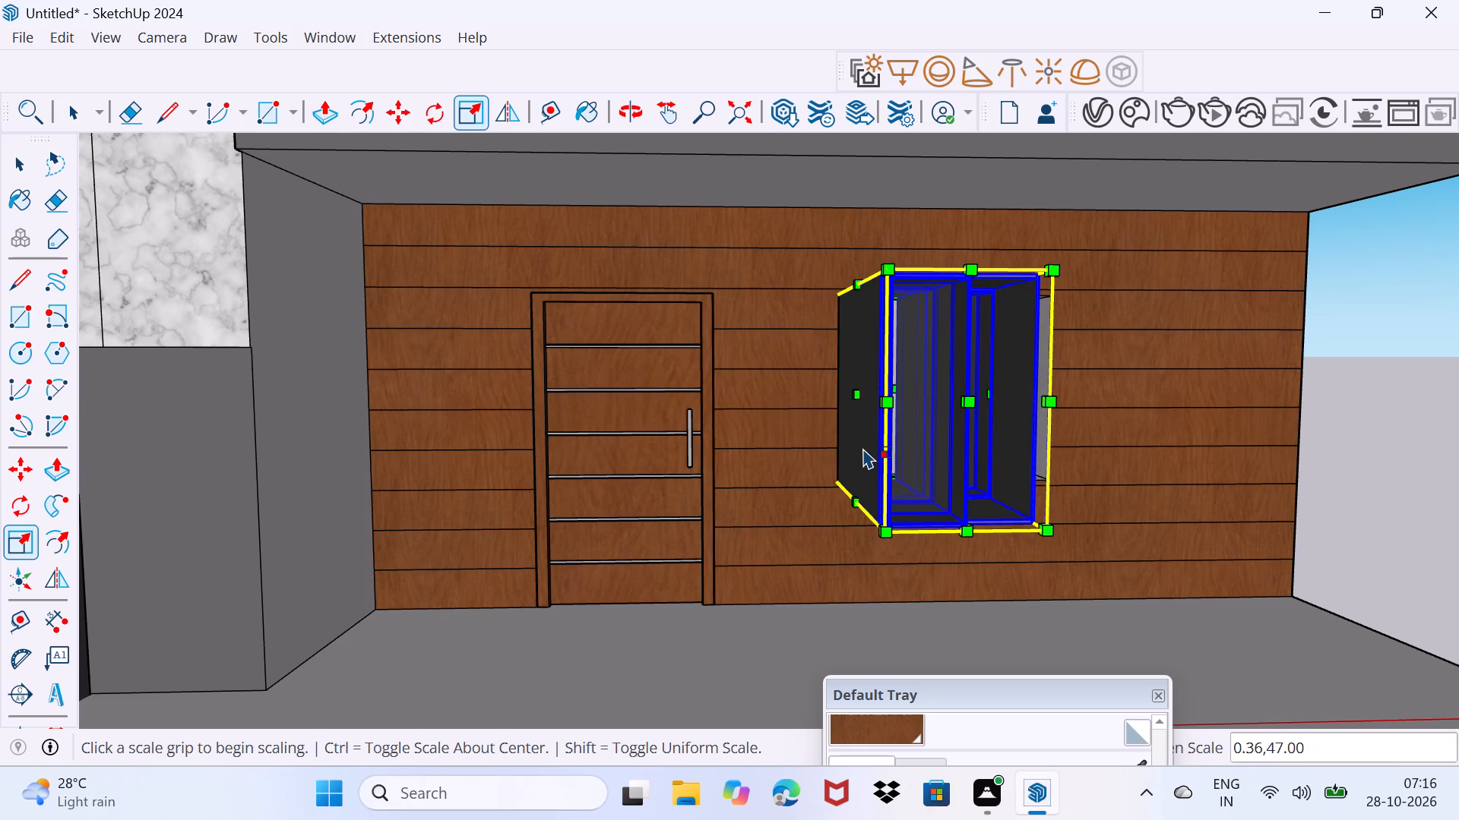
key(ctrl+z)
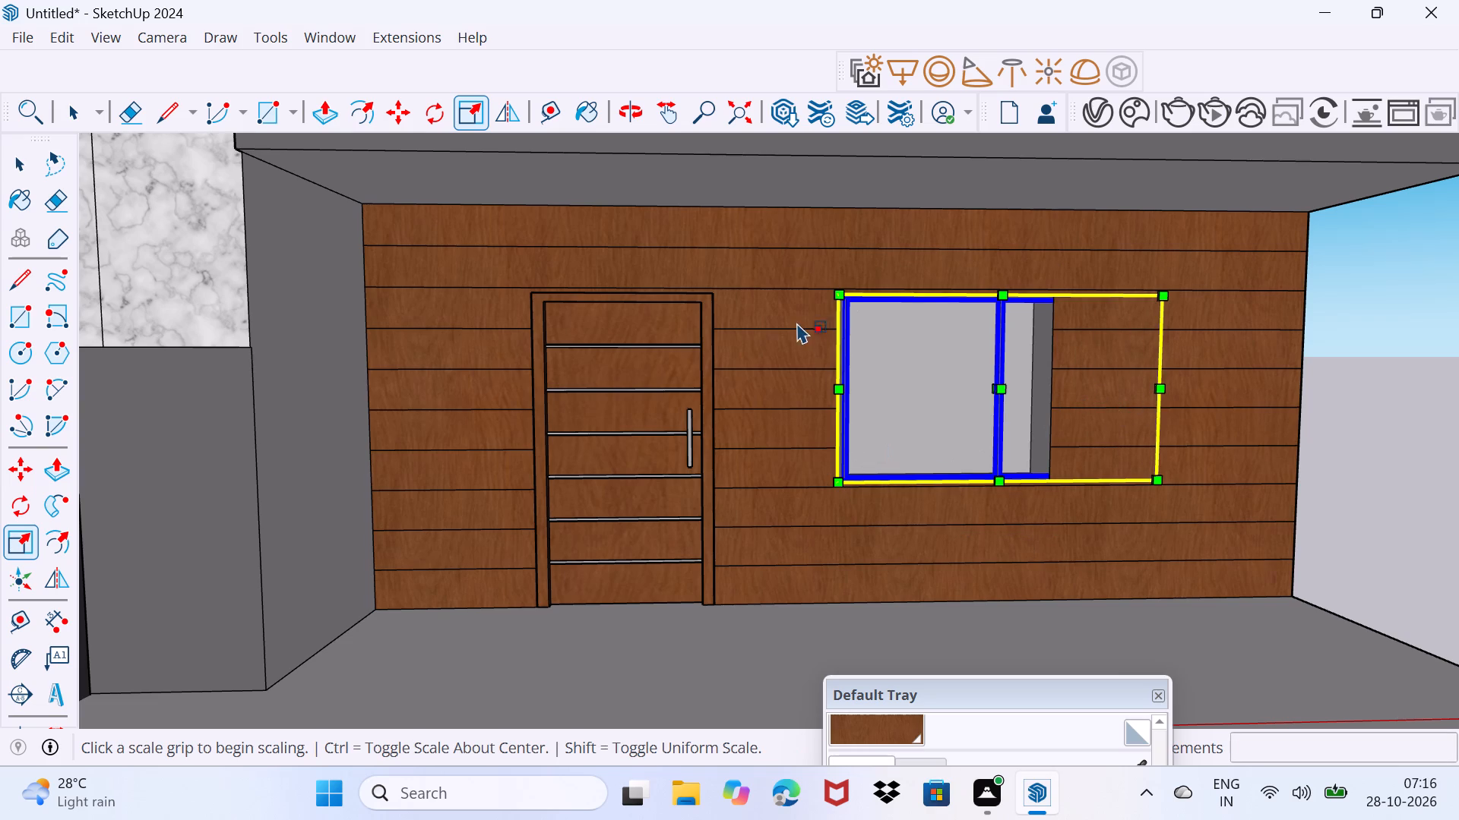
Shrink the sliding window from its upper-left corner and move it about 4' 10" back to the opening's lower-left corner.
drag(843, 298, 1014, 414)
key(m)
click(1029, 476)
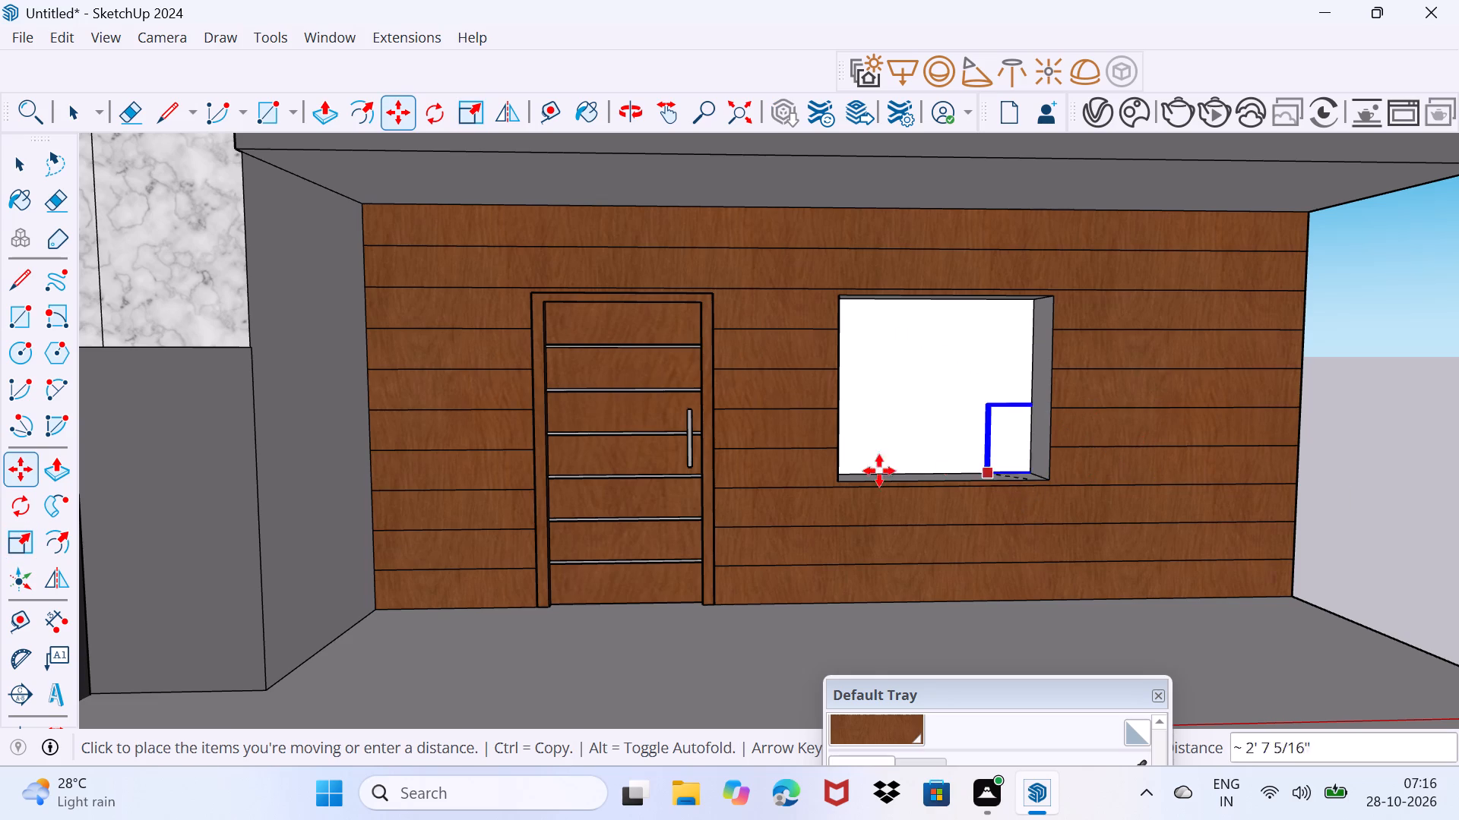
scroll(835, 471, up, 7)
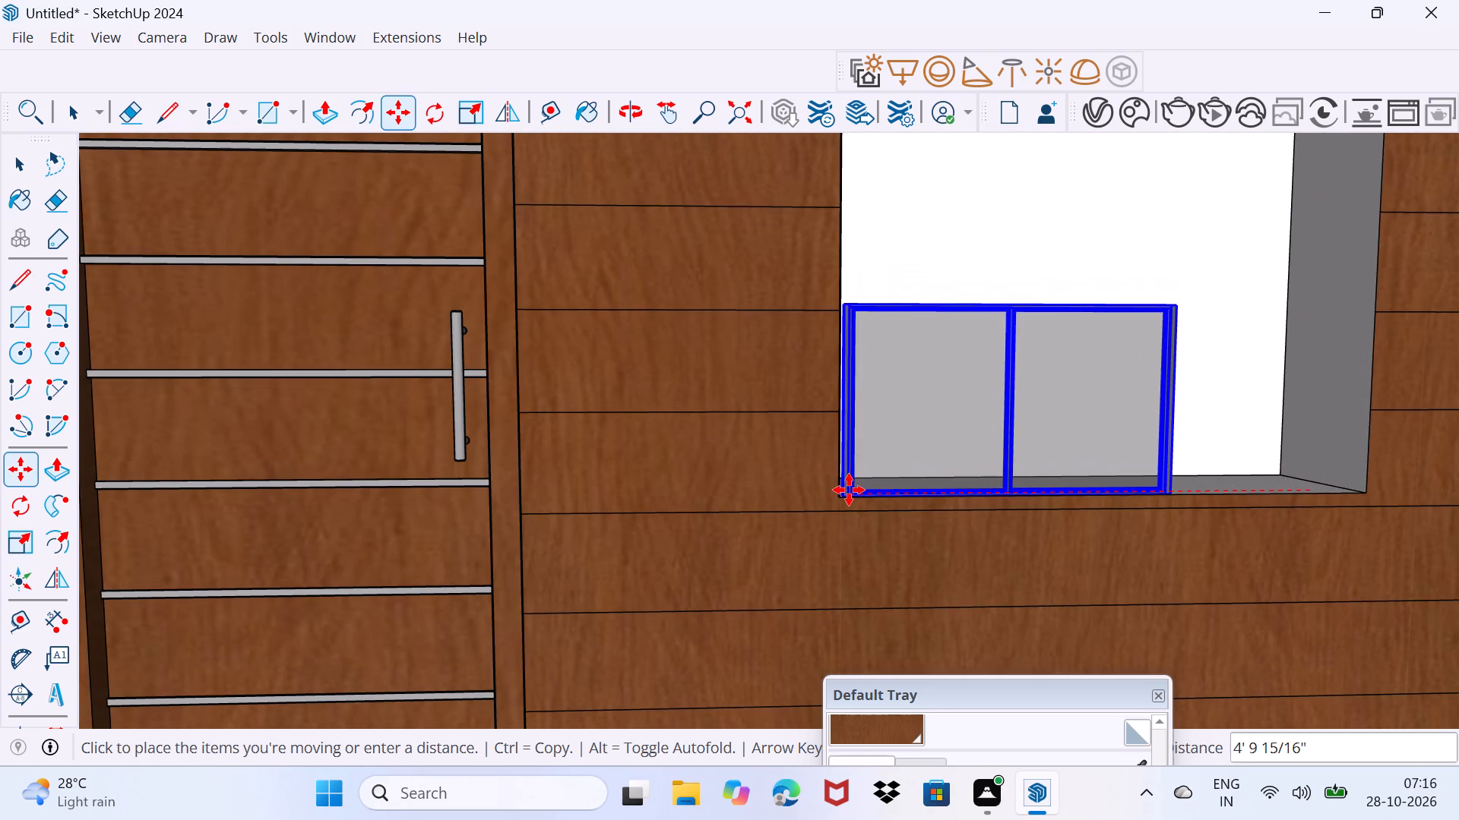
click(842, 490)
Scale the sliding window's width out to the right edge of the wall opening.
middle_drag(1125, 447, 917, 427)
key(s)
scroll(1135, 460, up, 3)
middle_drag(1192, 447, 891, 429)
scroll(891, 429, down, 1)
click(732, 341)
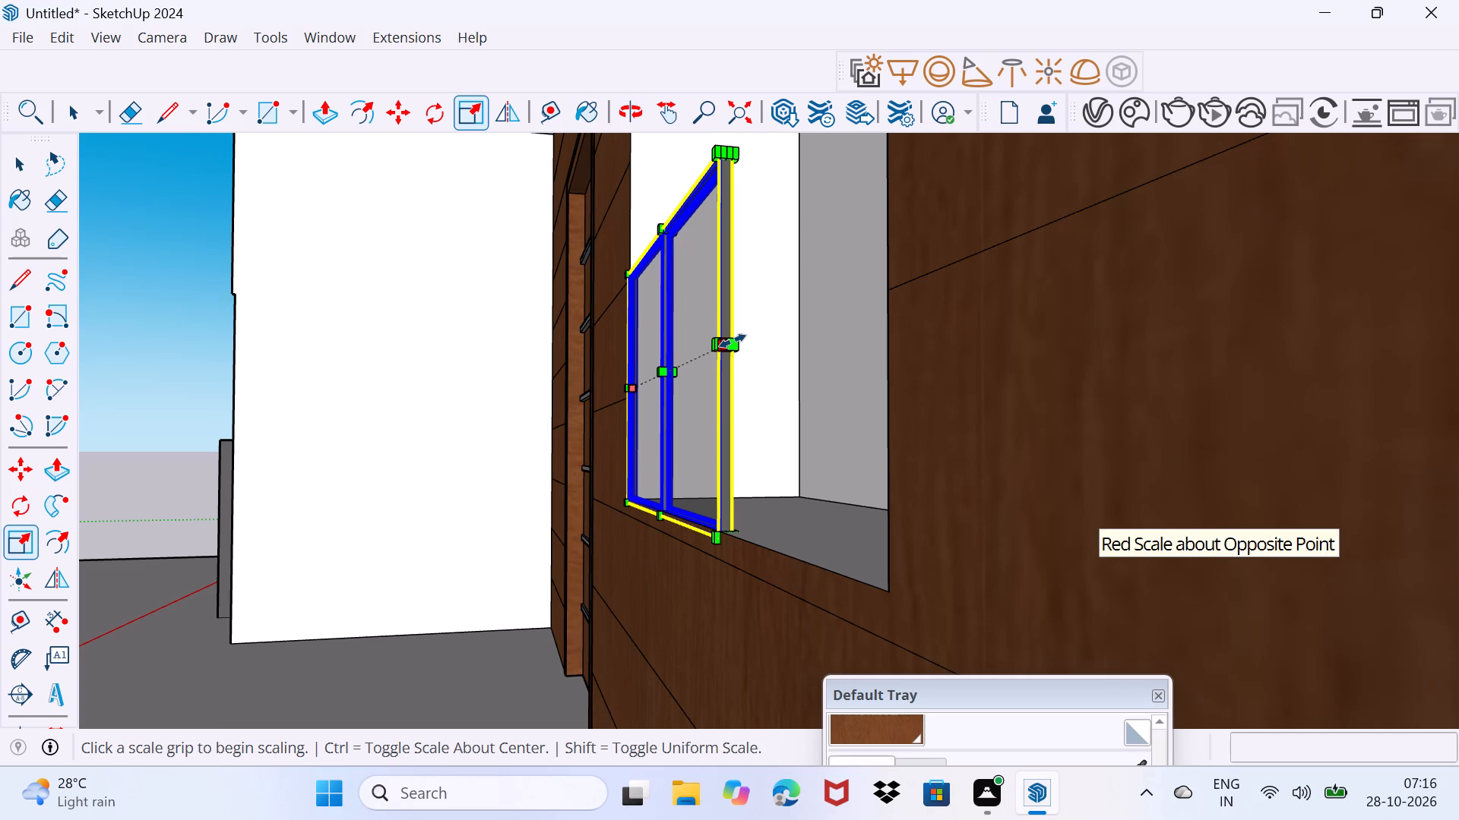
click(916, 389)
scroll(680, 369, down, 3)
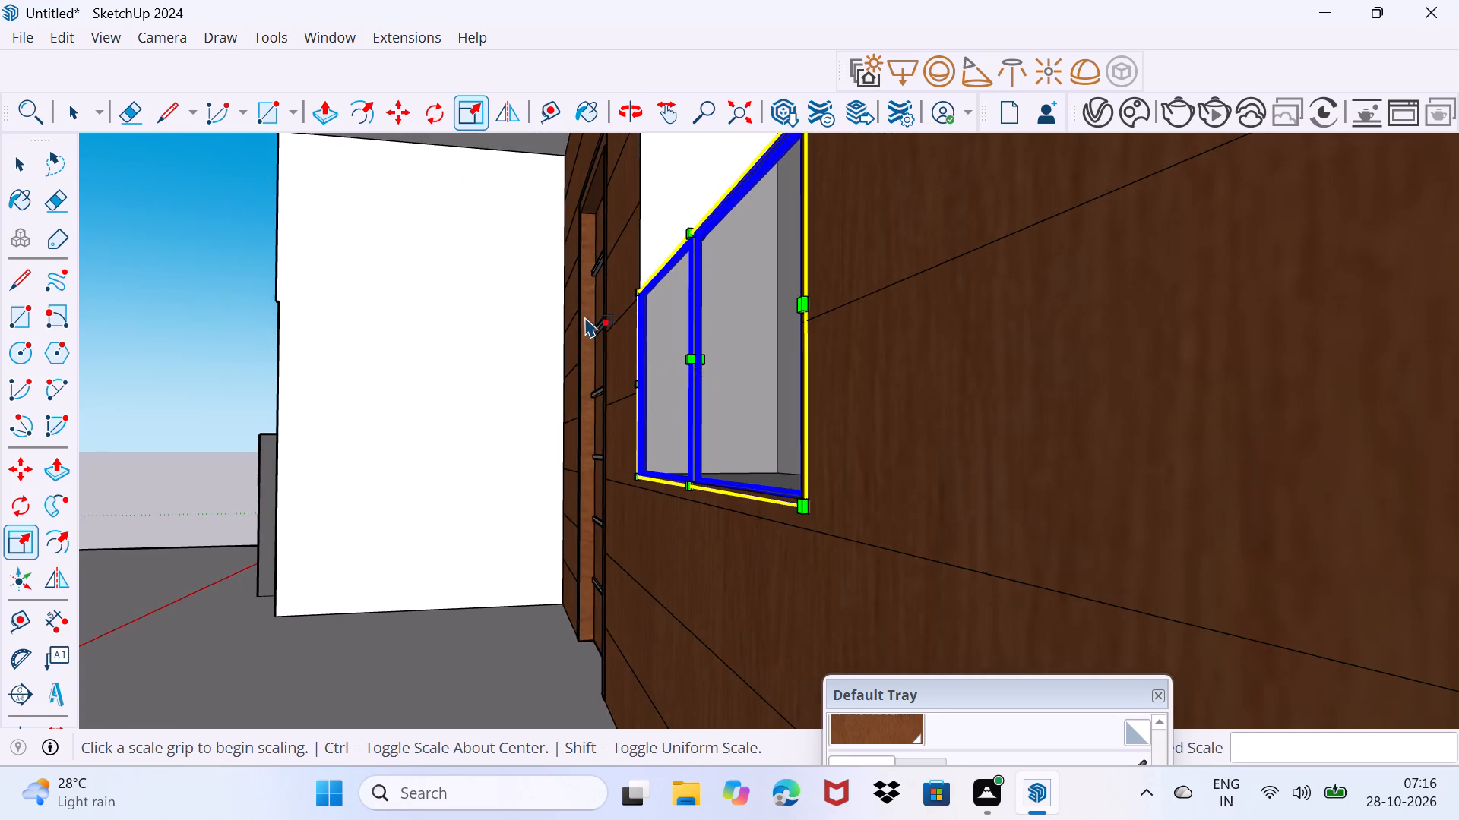
Scale the sliding window's height by about 2.45 to reach the opening's top edge, and deselect it.
middle_drag(585, 316, 682, 384)
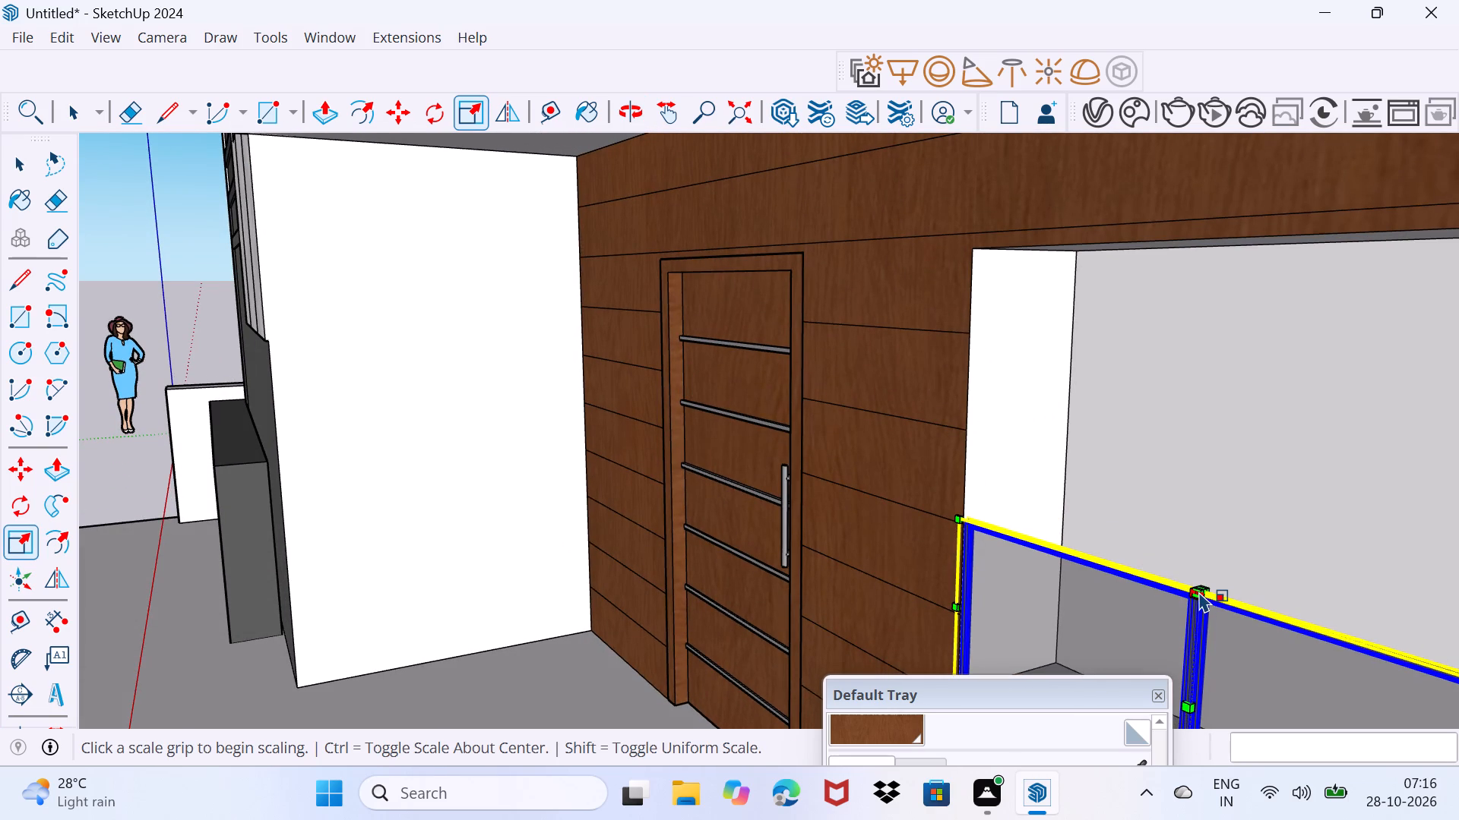
click(1201, 584)
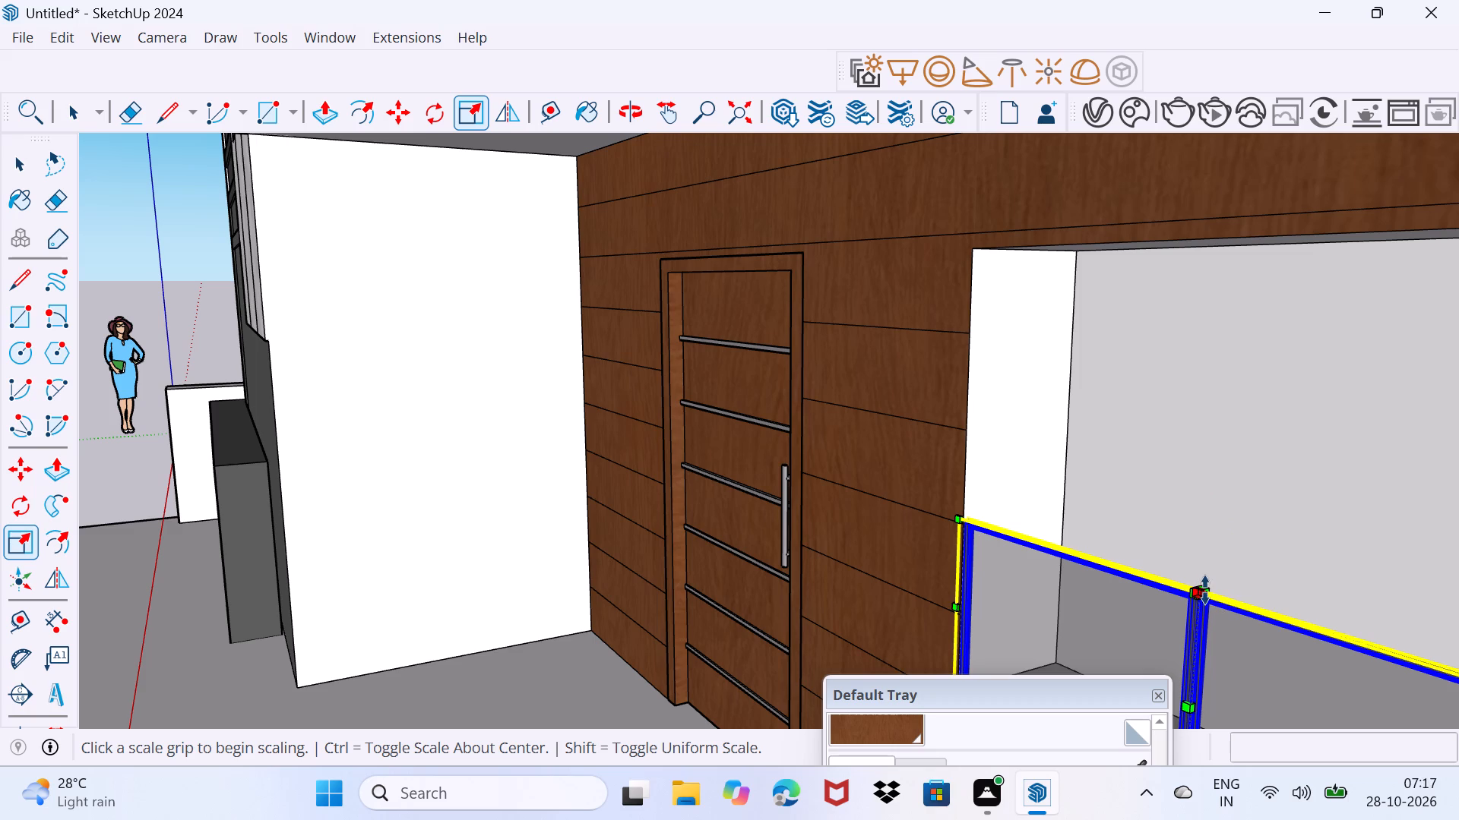
click(1205, 590)
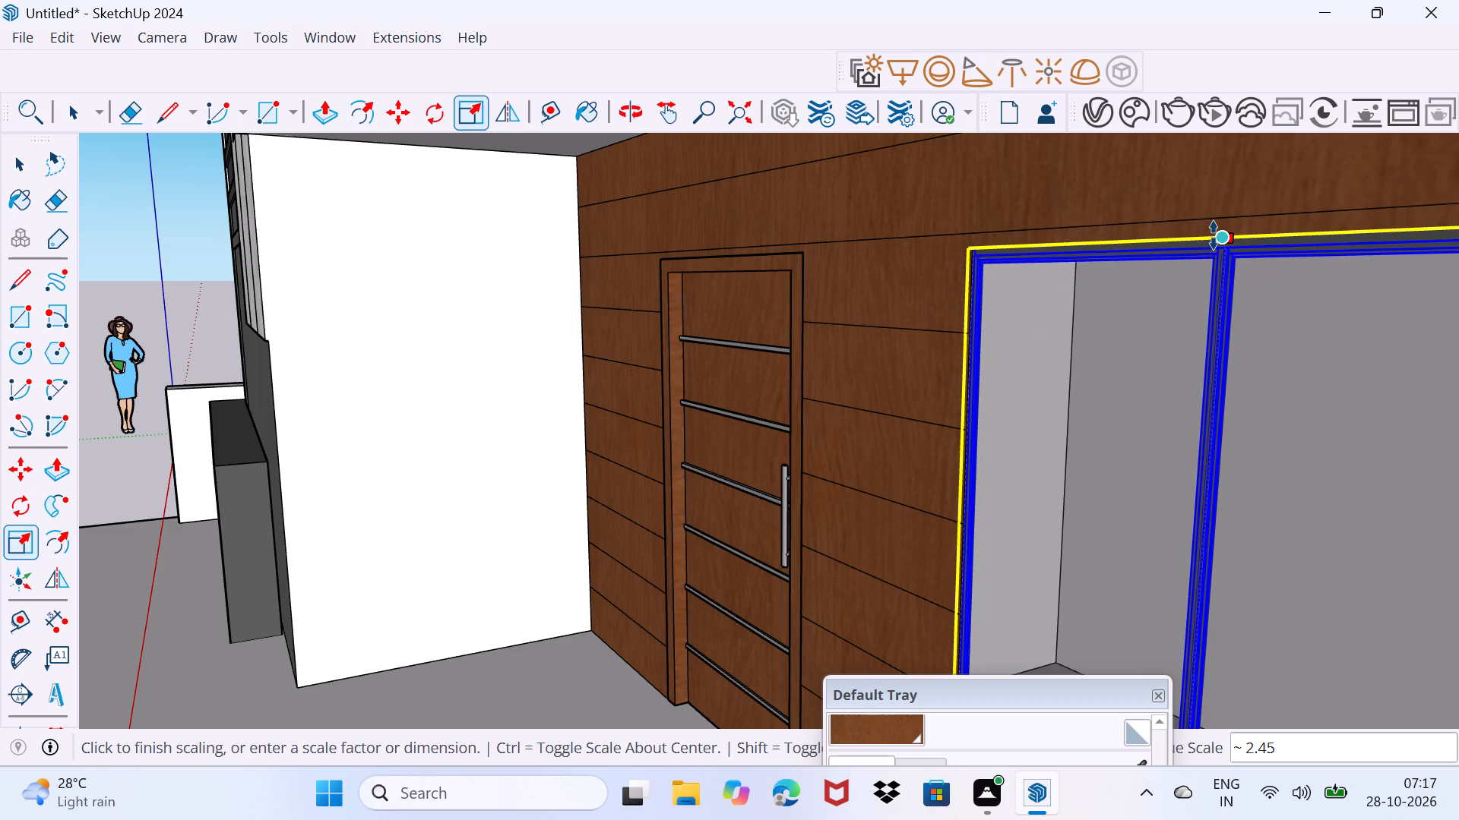
click(1214, 235)
key(space)
drag(940, 329, 947, 150)
Draw a rectangle about 4' 1 7/8" by 7 7/8" at the bottom front corner of the white side wall near the door.
scroll(900, 231, down, 9)
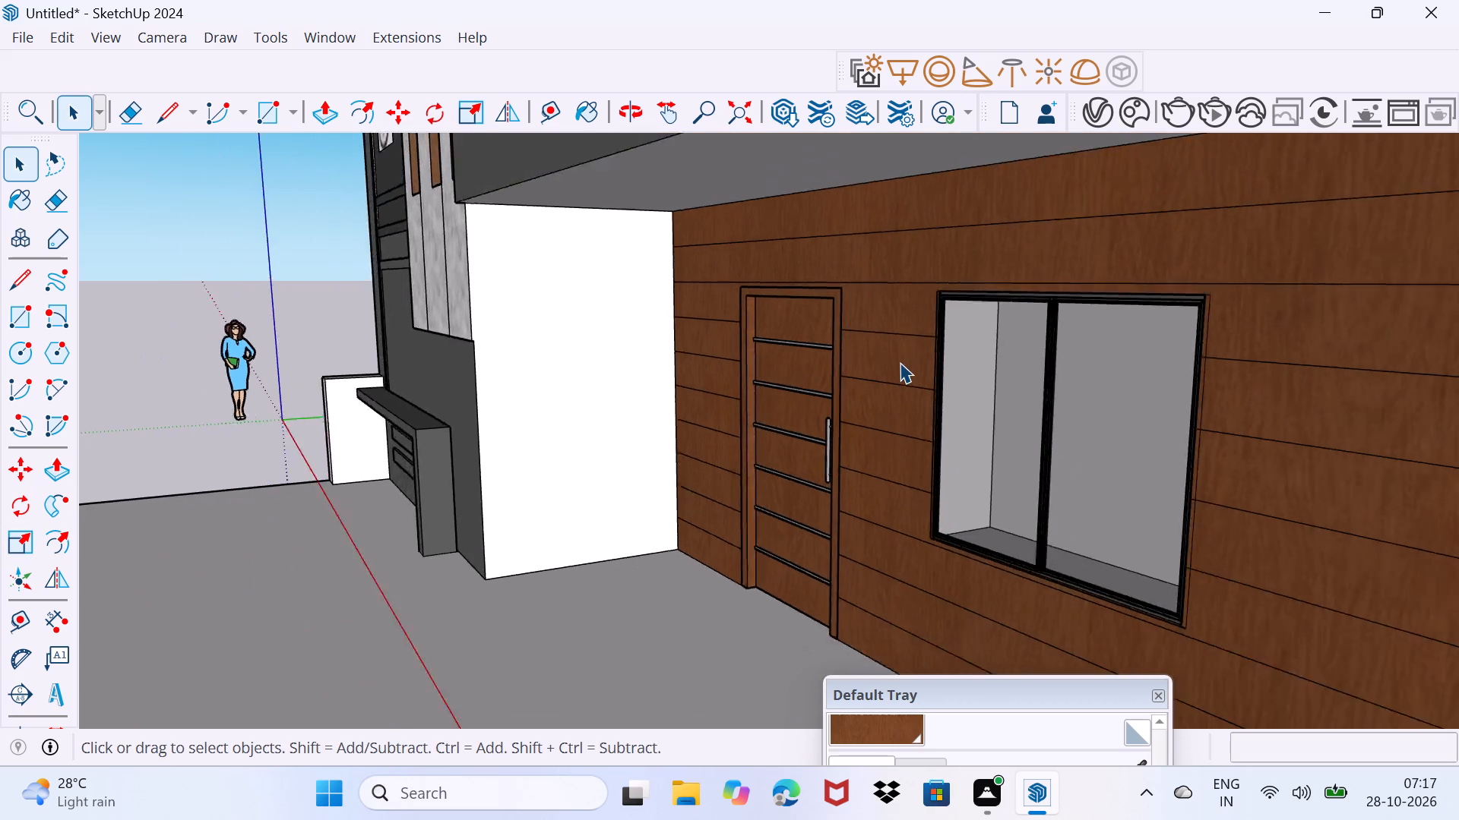
scroll(900, 362, down, 4)
middle_drag(884, 405, 1302, 386)
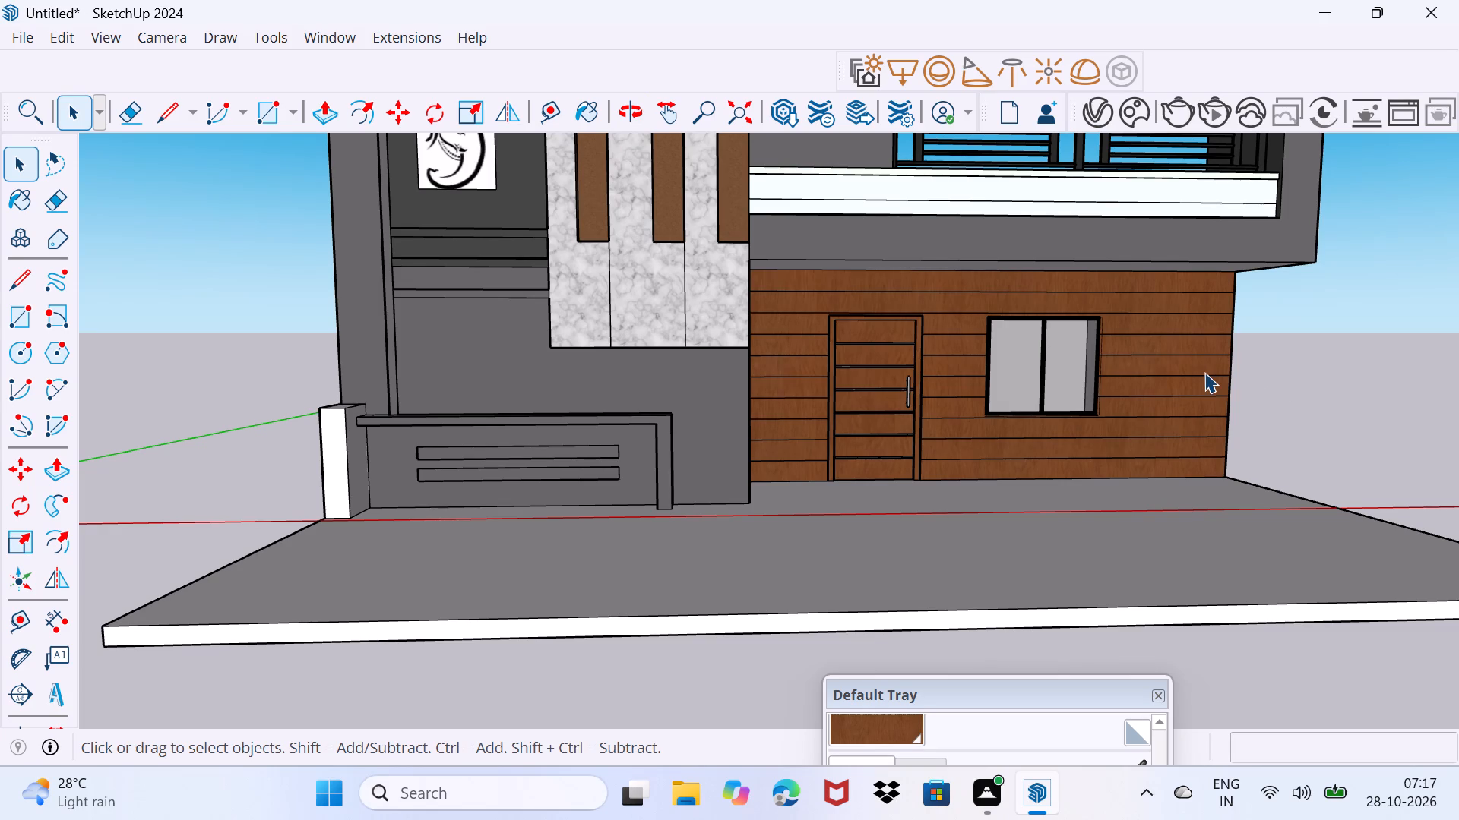
middle_drag(1181, 359, 1097, 354)
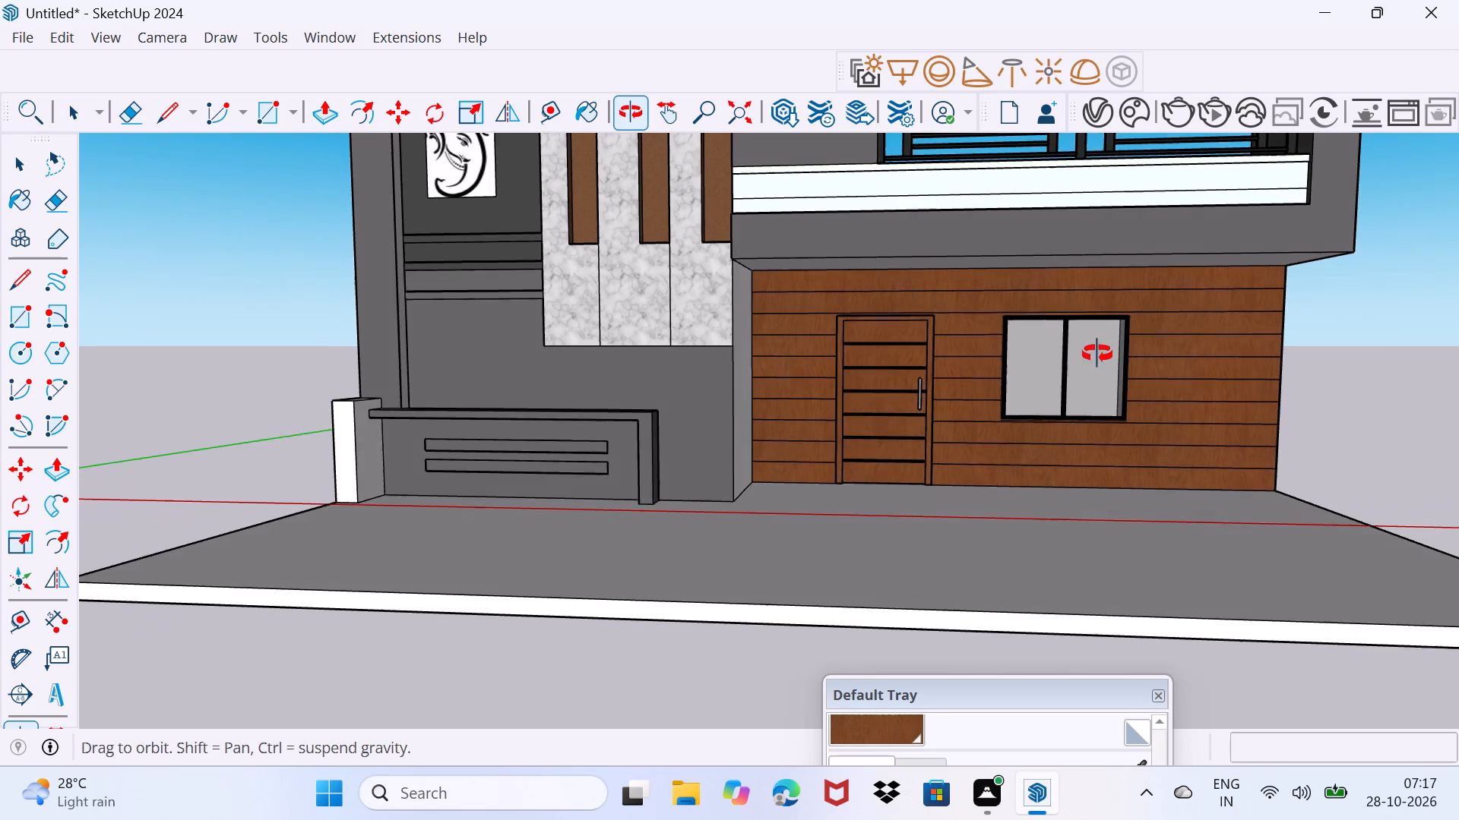
middle_drag(1097, 354, 1094, 354)
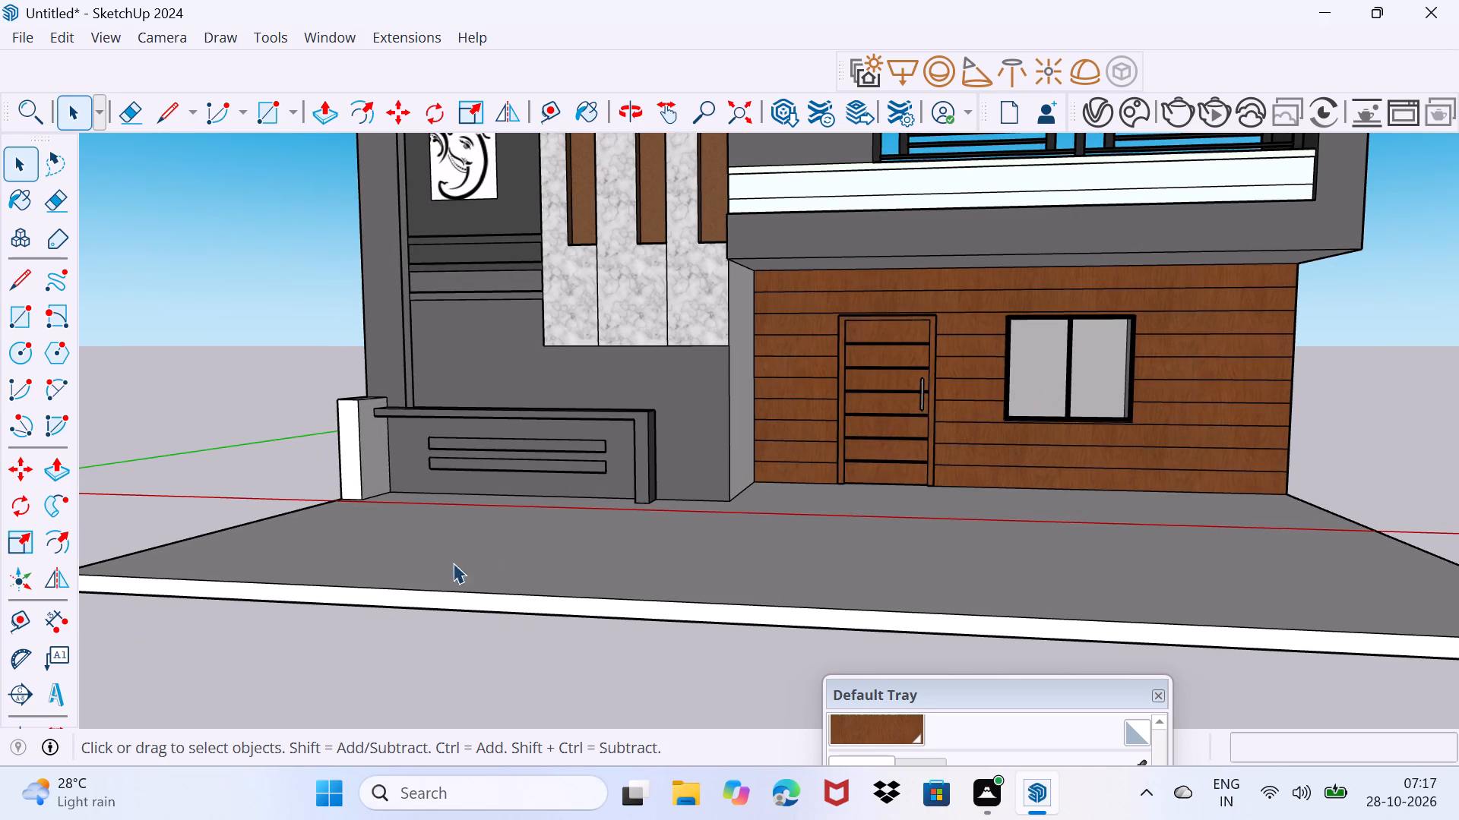
middle_drag(361, 430, 255, 492)
scroll(462, 408, up, 7)
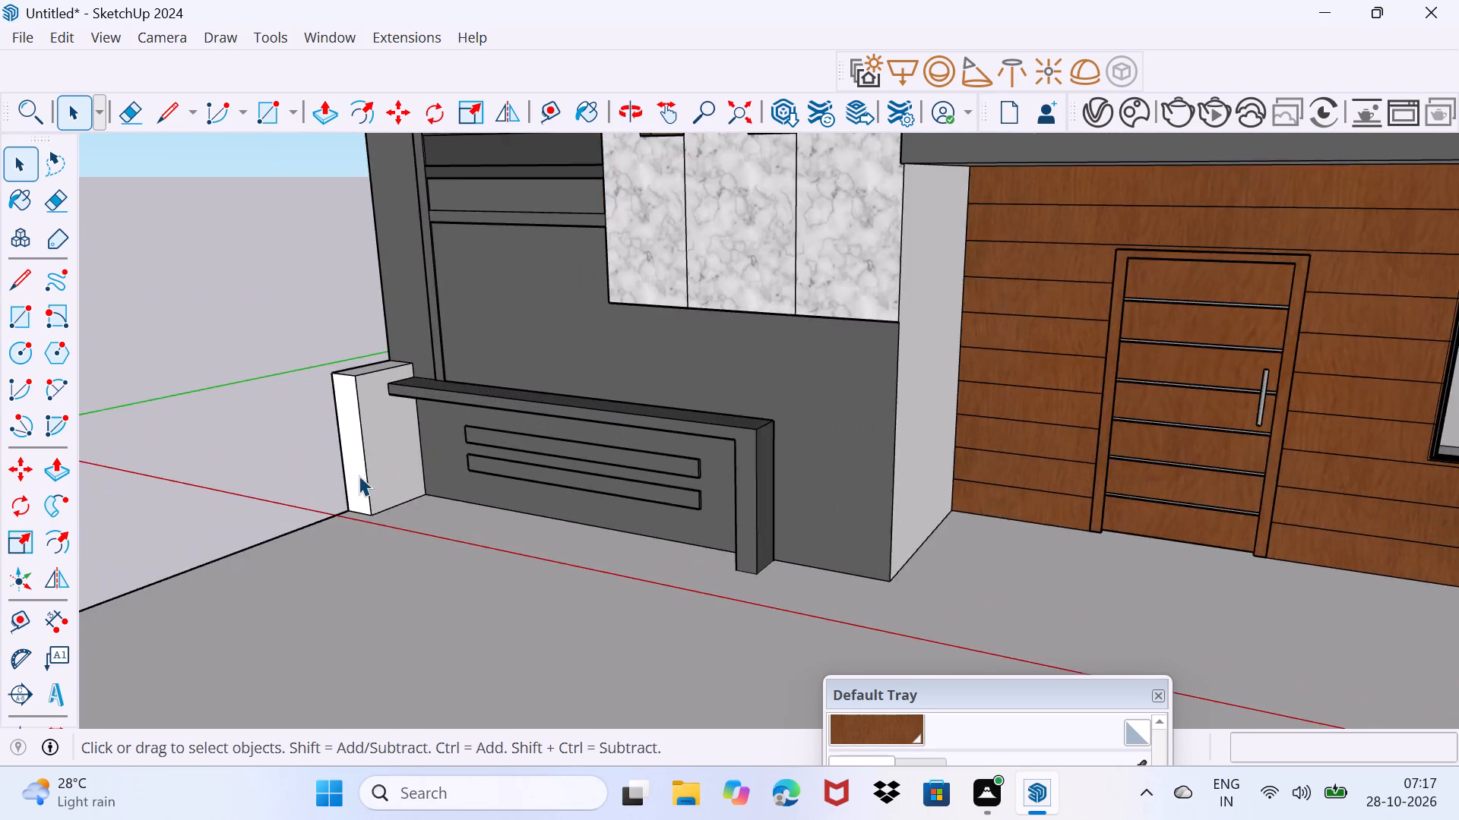
scroll(359, 475, up, 2)
middle_drag(363, 465, 663, 378)
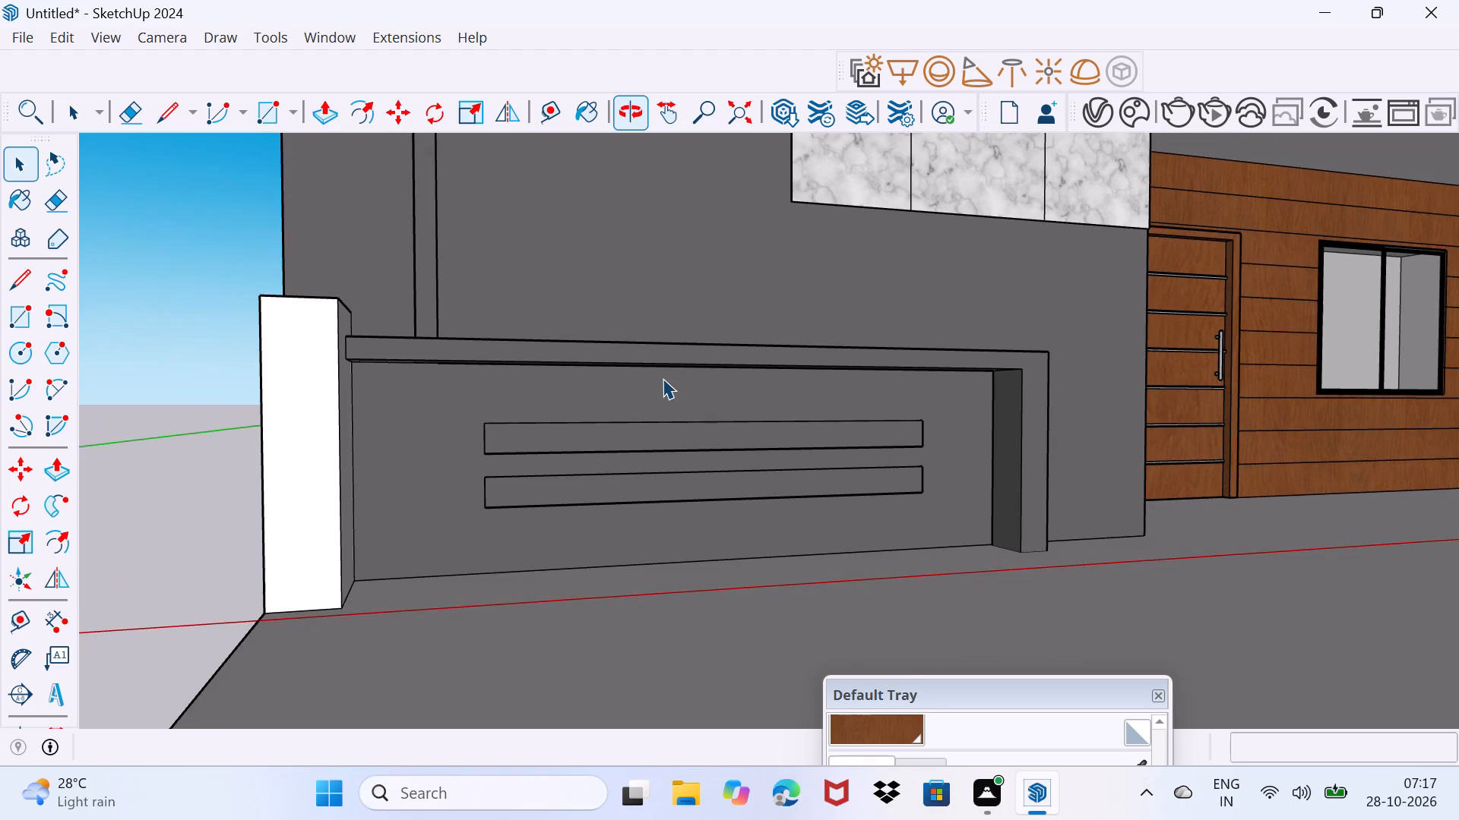
scroll(1169, 499, up, 3)
middle_drag(1148, 517, 615, 610)
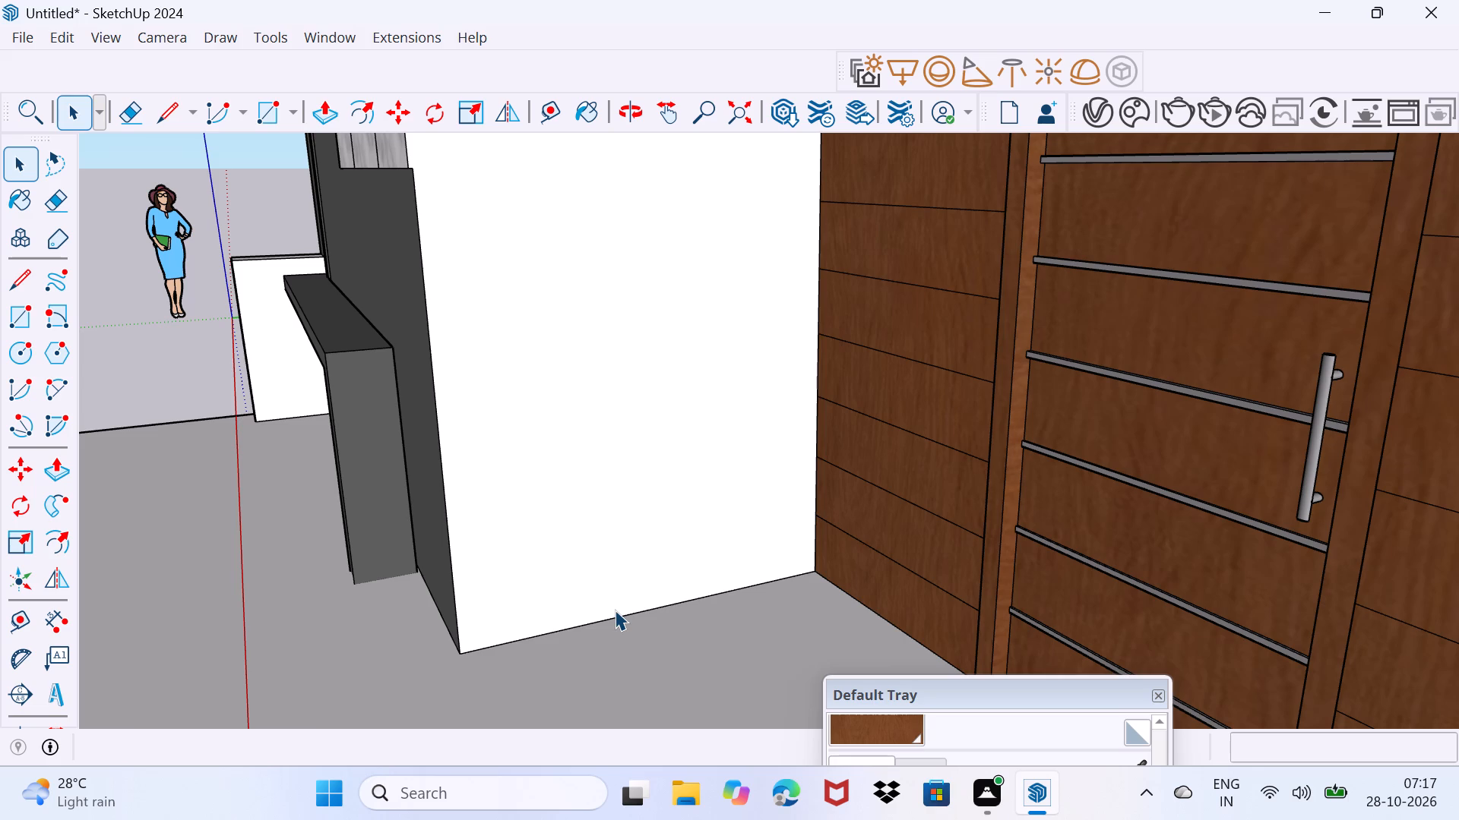
key(r)
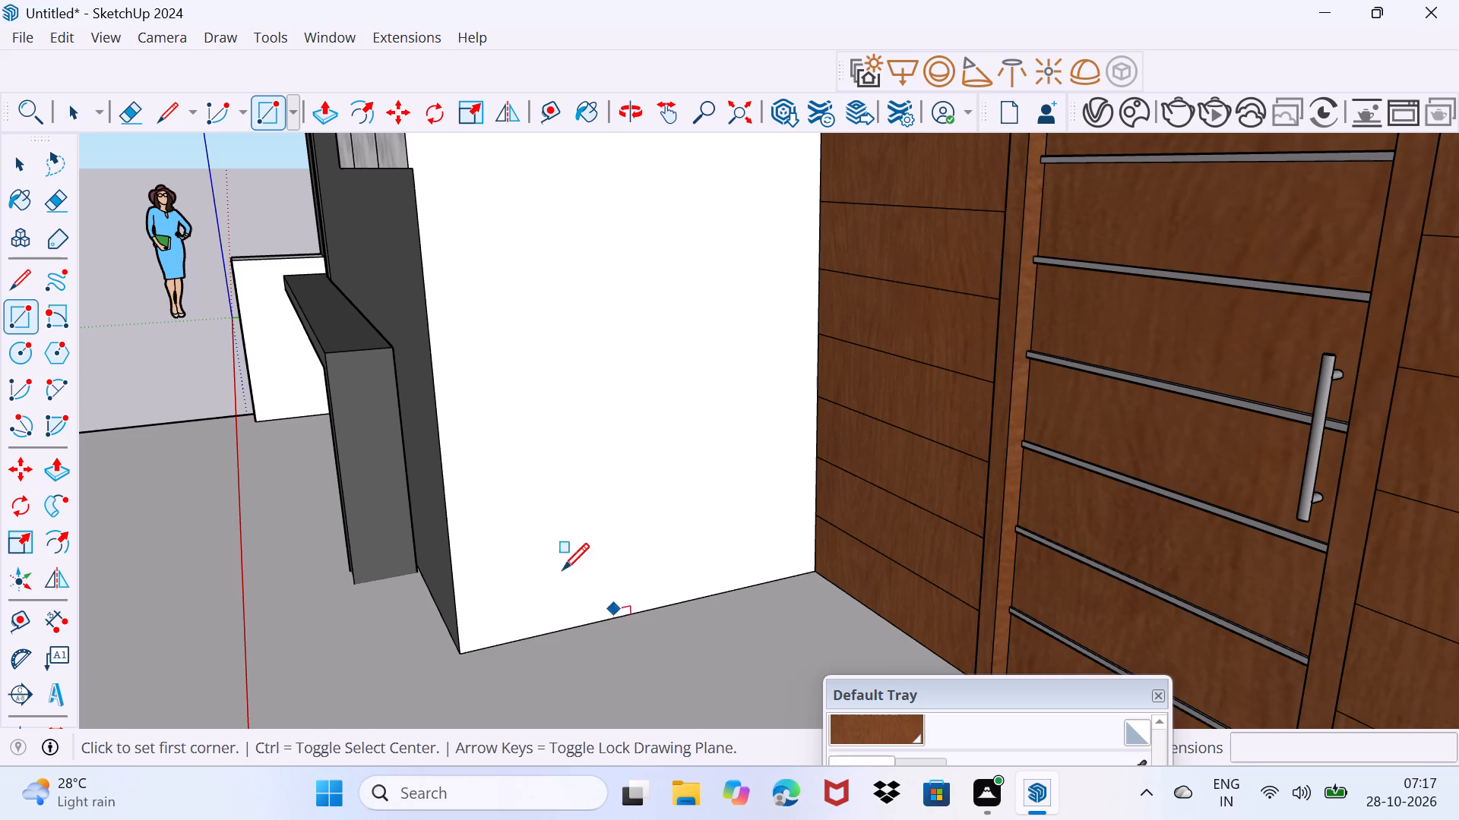
click(435, 358)
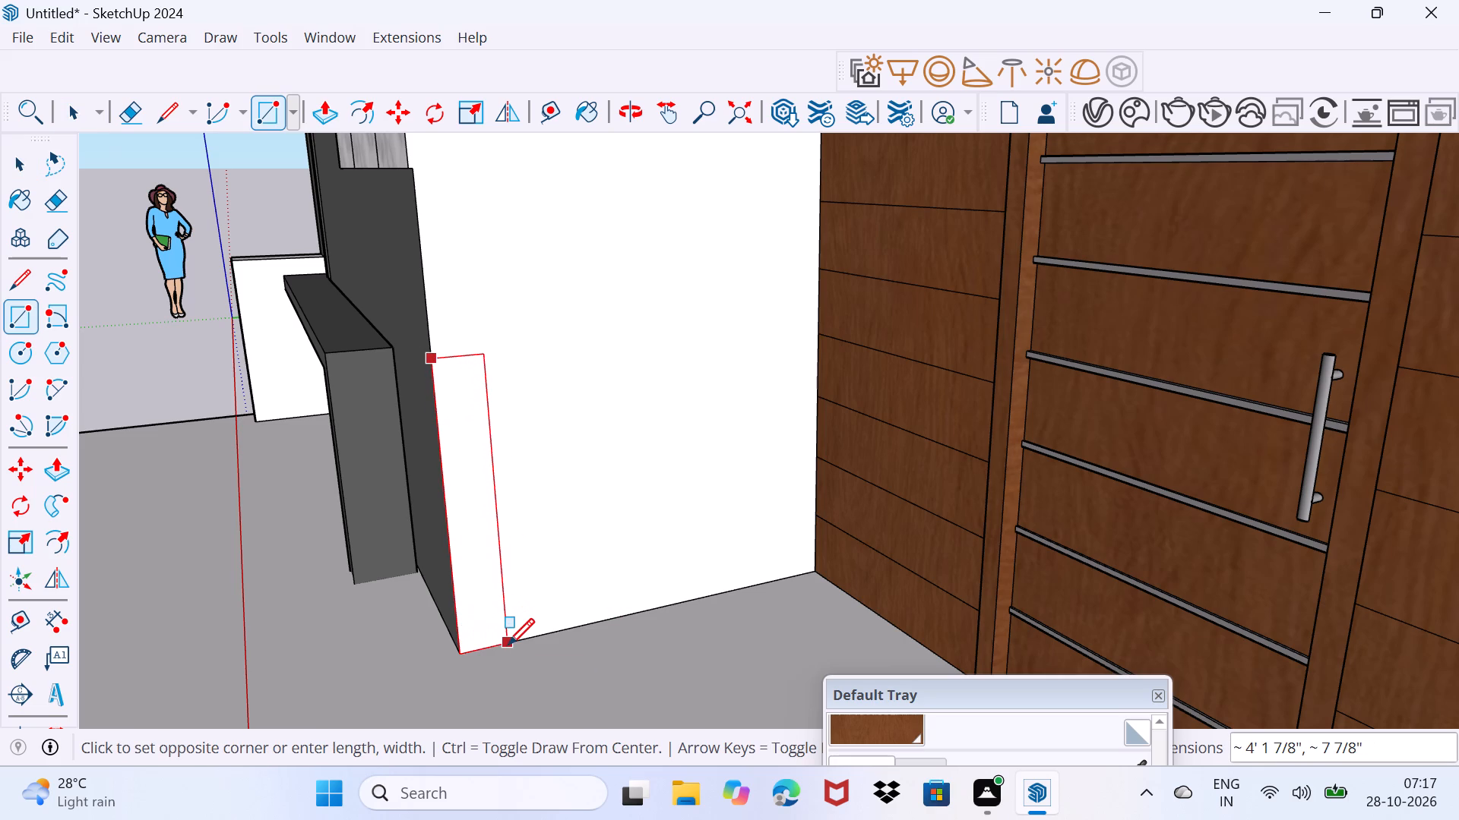
click(508, 645)
Push/Pull the new rectangle about 10 3/16" out from the side wall as a post.
key(space)
click(470, 570)
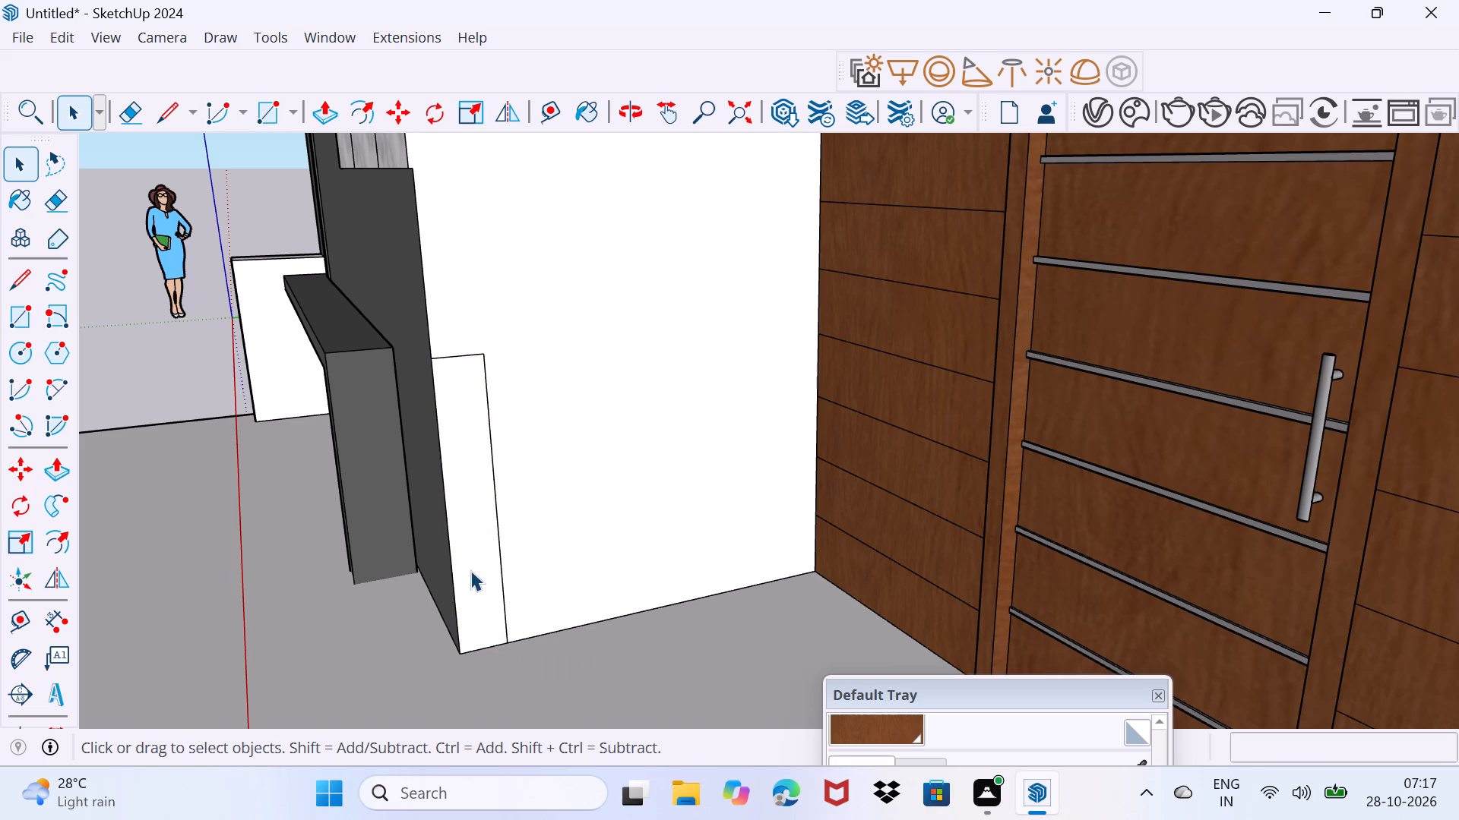
key(p)
click(469, 566)
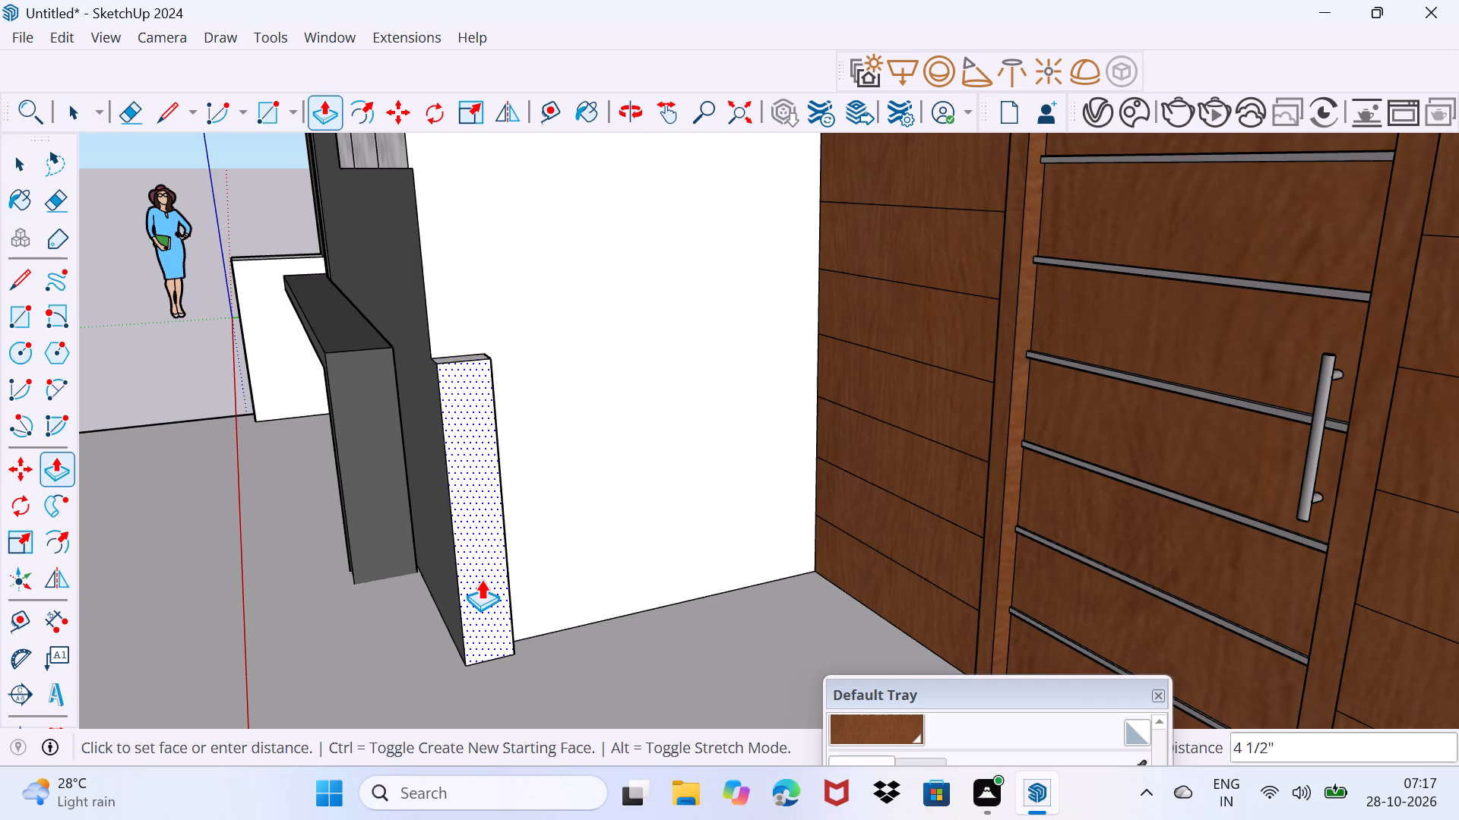
click(486, 588)
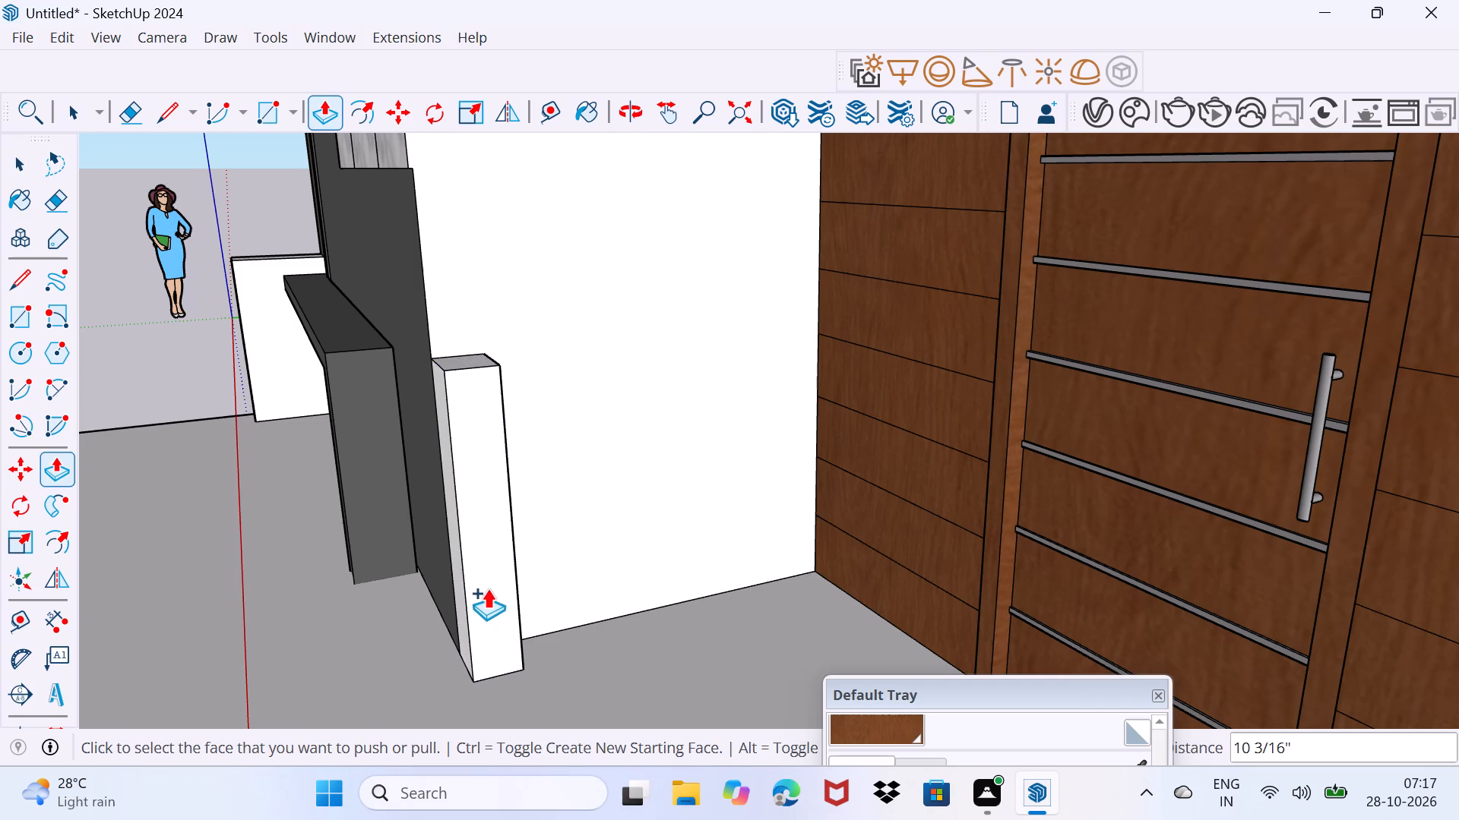
Push/Pull the post's front face forward about 3 11/16", beyond the grey wall.
scroll(436, 611, up, 3)
middle_drag(470, 627, 661, 614)
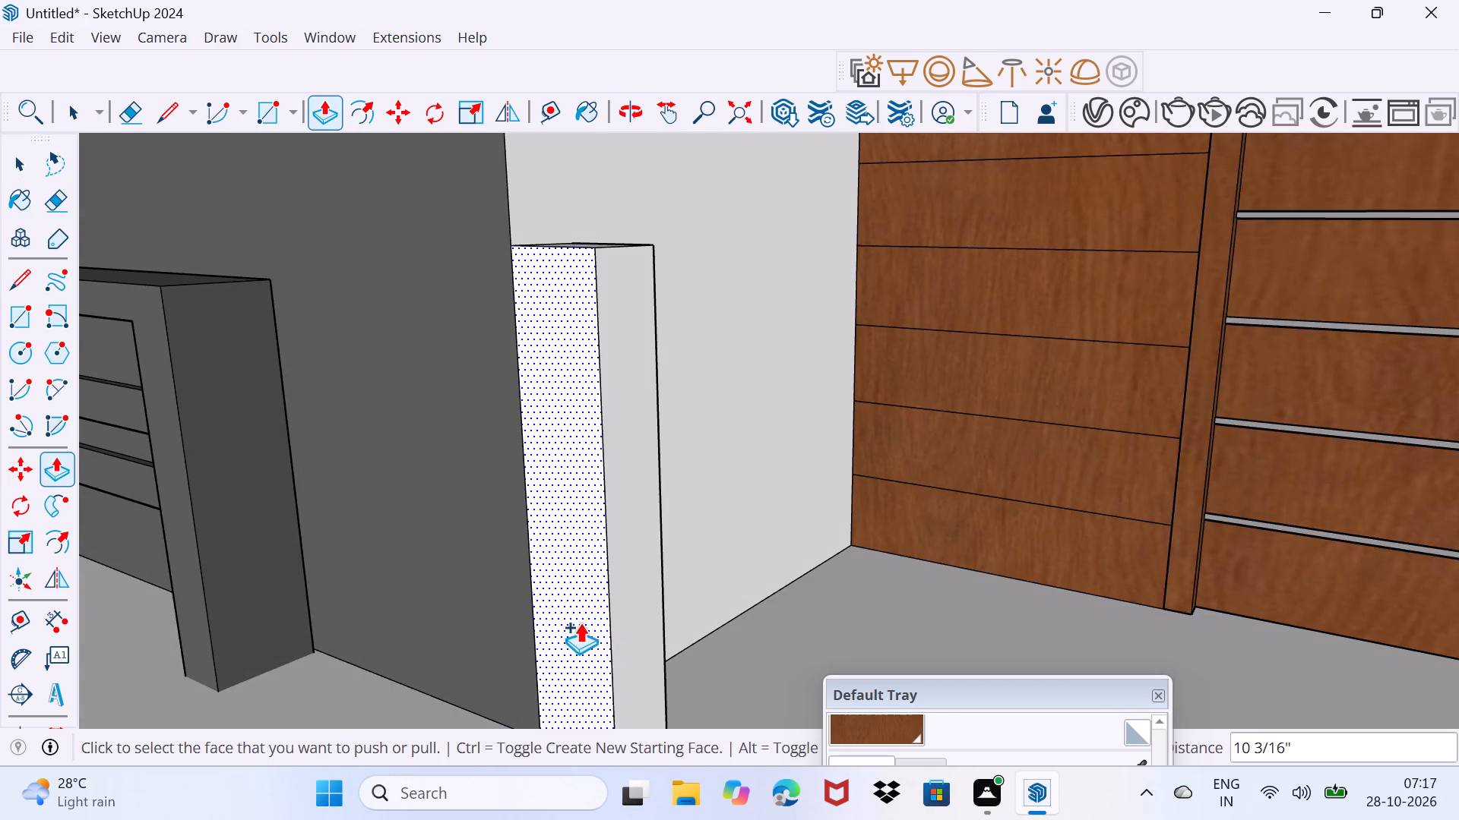
click(579, 623)
scroll(551, 634, down, 2)
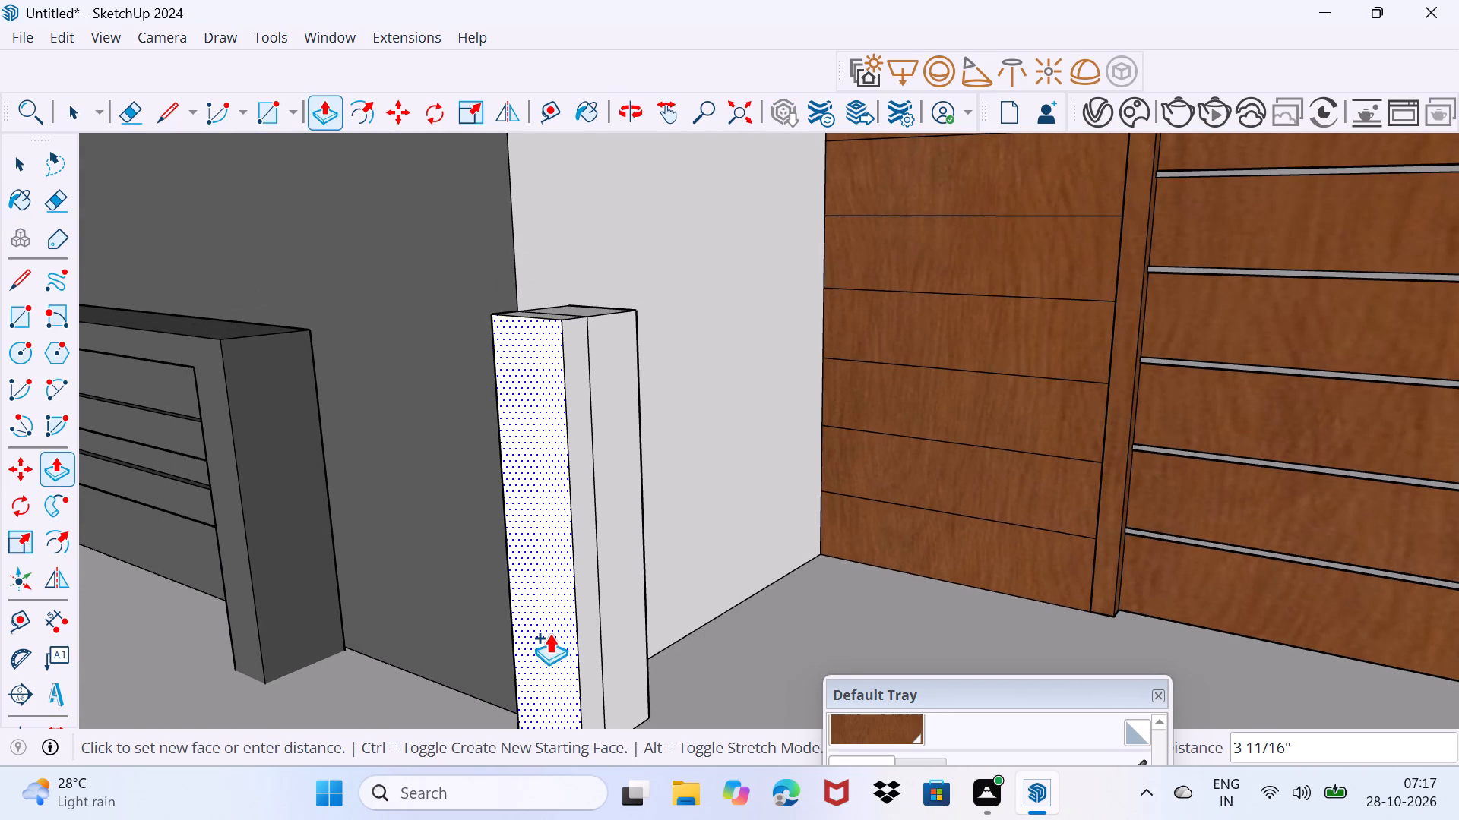
click(549, 633)
Erase the leftover dividing edges on the post's side and top faces.
scroll(583, 632, up, 2)
key(space)
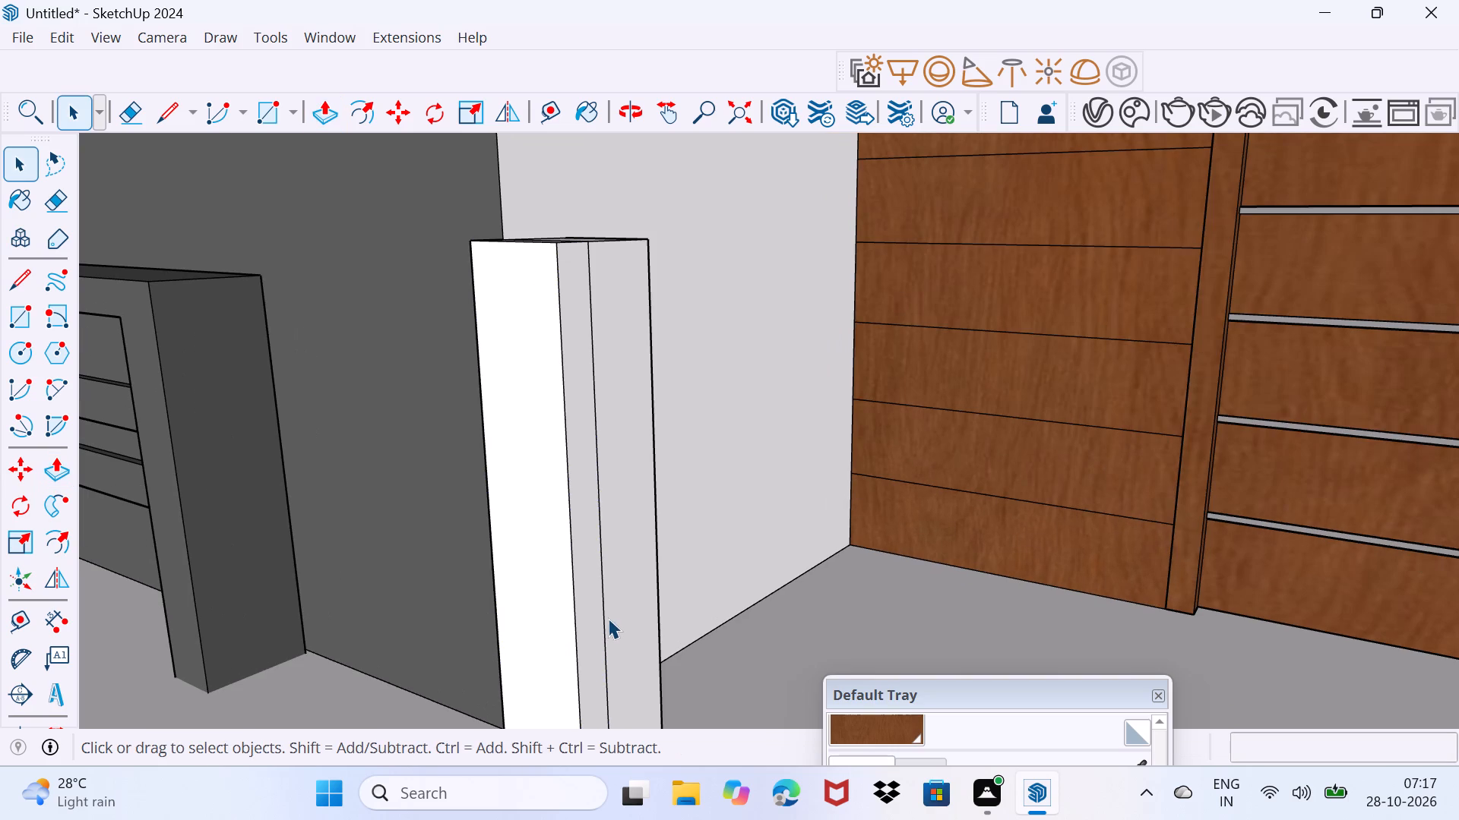
key(e)
drag(607, 617, 631, 600)
middle_drag(575, 503, 611, 641)
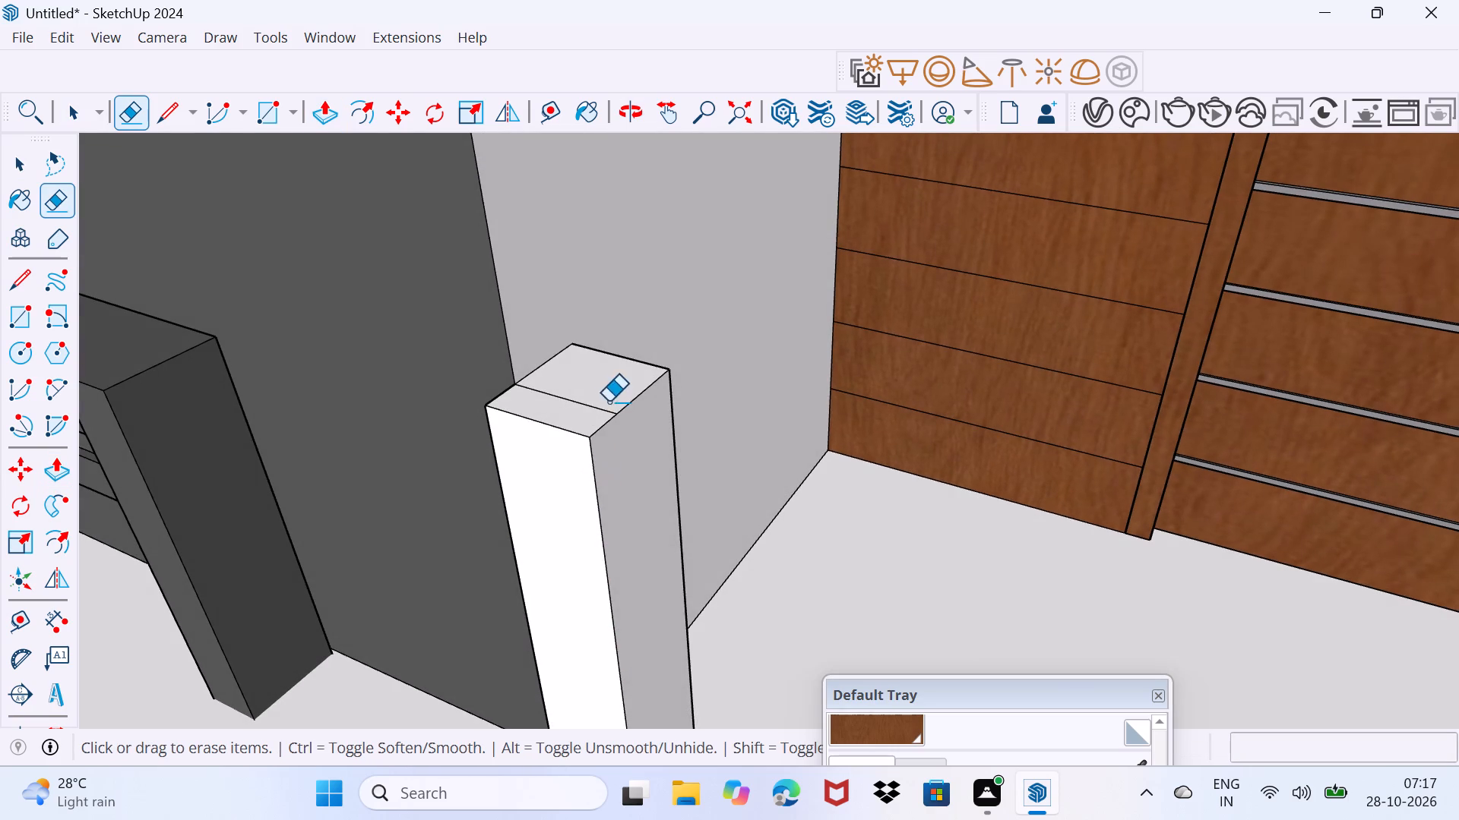
drag(594, 412, 619, 383)
scroll(596, 481, down, 3)
Push/Pull the post's exposed side face, the one towards the door, inward to make the post narrower.
drag(904, 687, 816, 753)
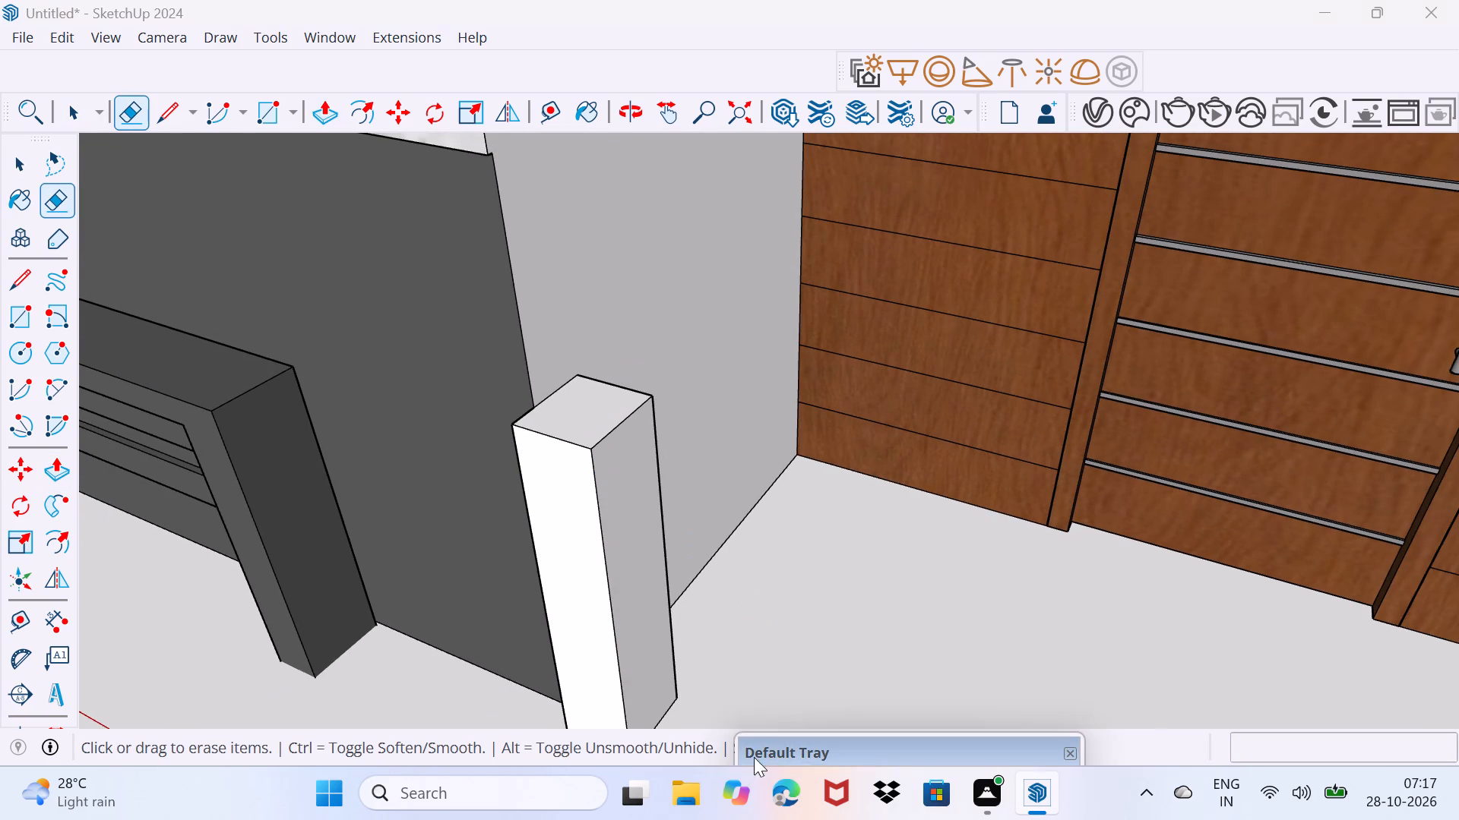
scroll(606, 610, down, 2)
middle_drag(682, 601, 188, 569)
scroll(660, 516, up, 3)
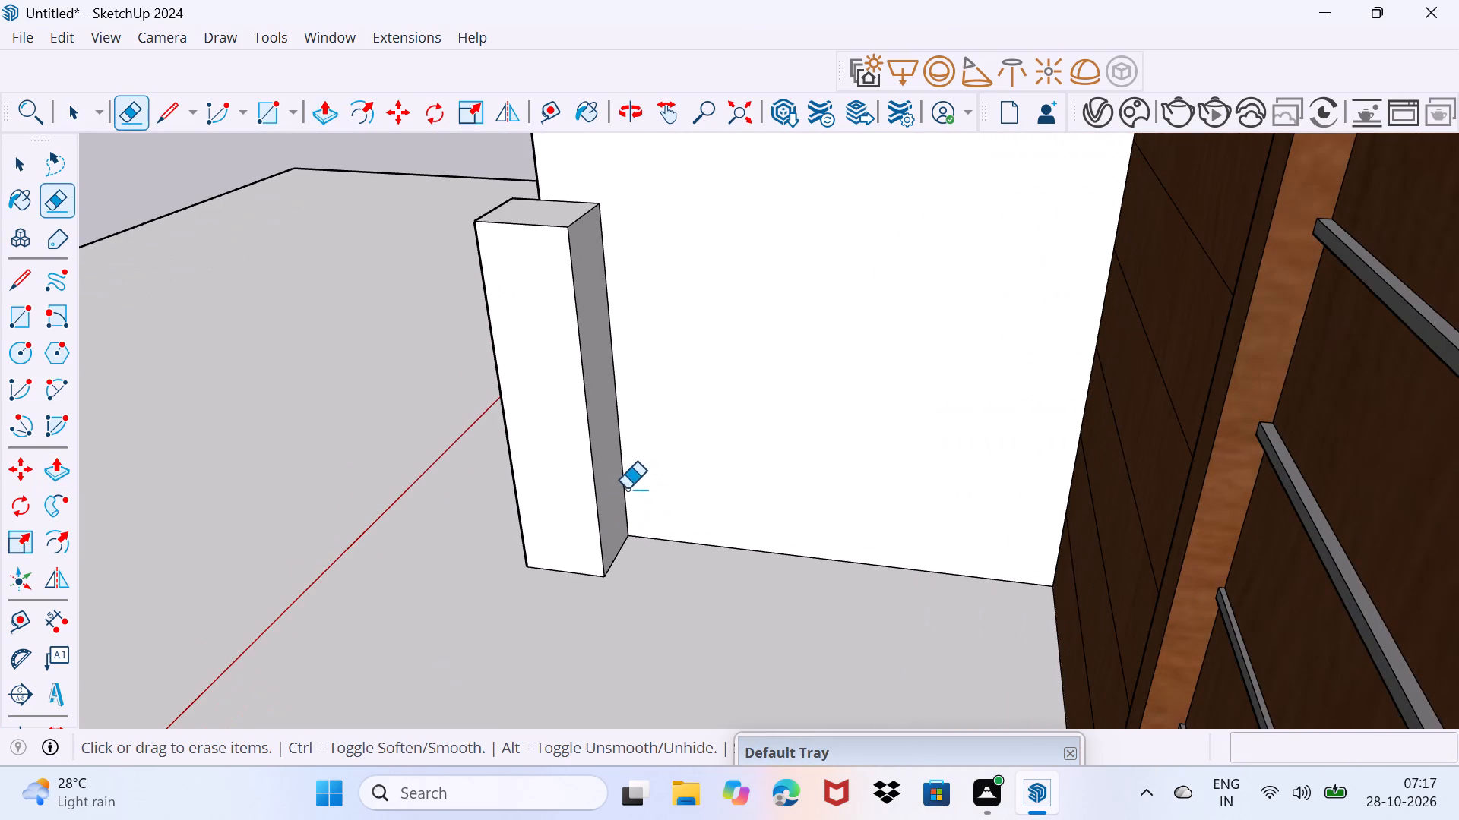
key(space)
key(p)
click(606, 487)
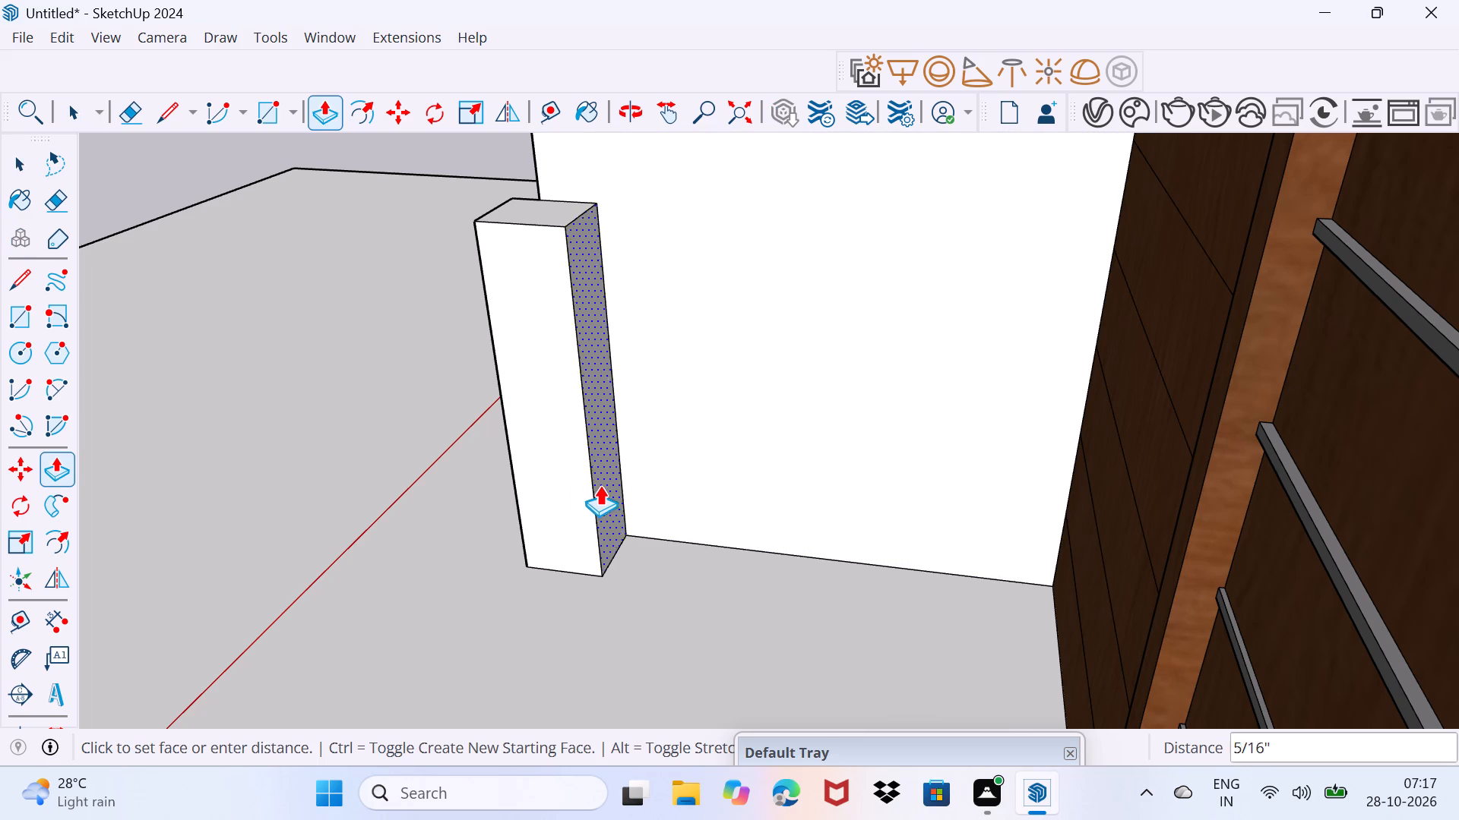
click(584, 484)
key(space)
drag(533, 549, 610, 495)
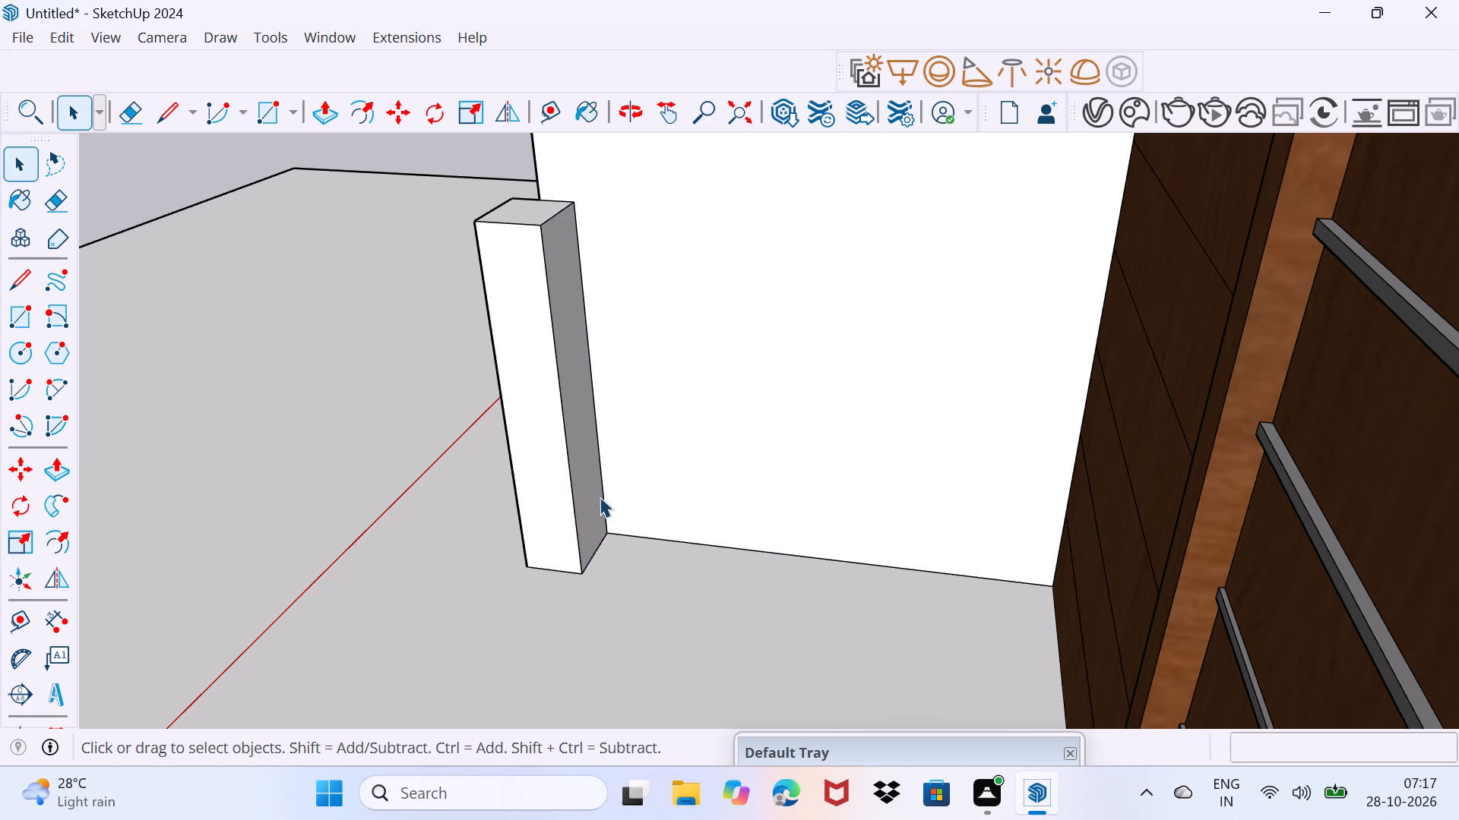
Draw a narrow upright rectangle about 3 1/8" by 2' 10 5/16" on the middle of the post's front face.
middle_drag(466, 451, 467, 451)
middle_drag(467, 451, 1106, 330)
shift+middle_drag(1086, 302, 998, 352)
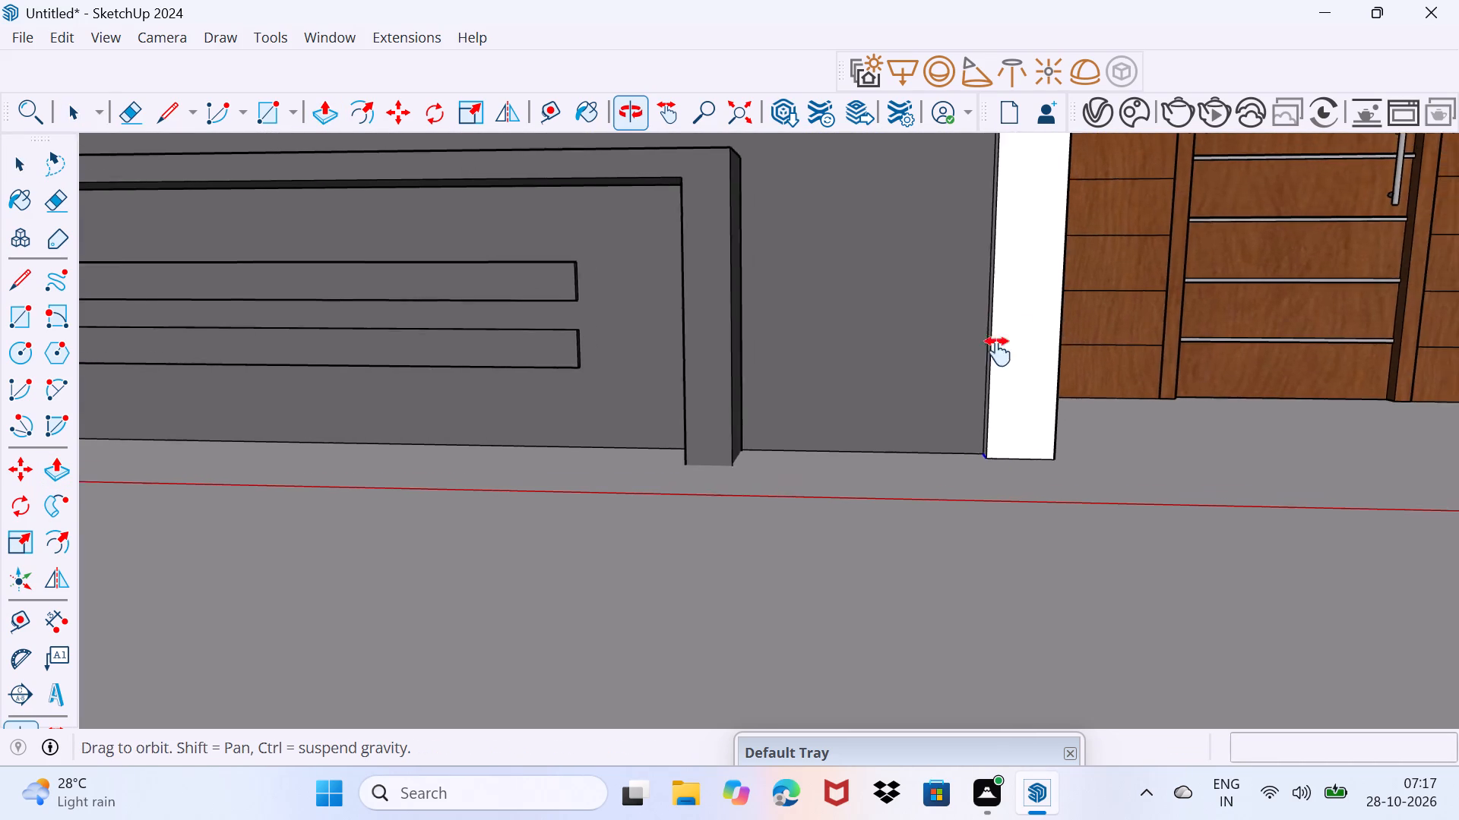
shift+middle_drag(998, 352, 886, 468)
middle_drag(850, 467, 910, 457)
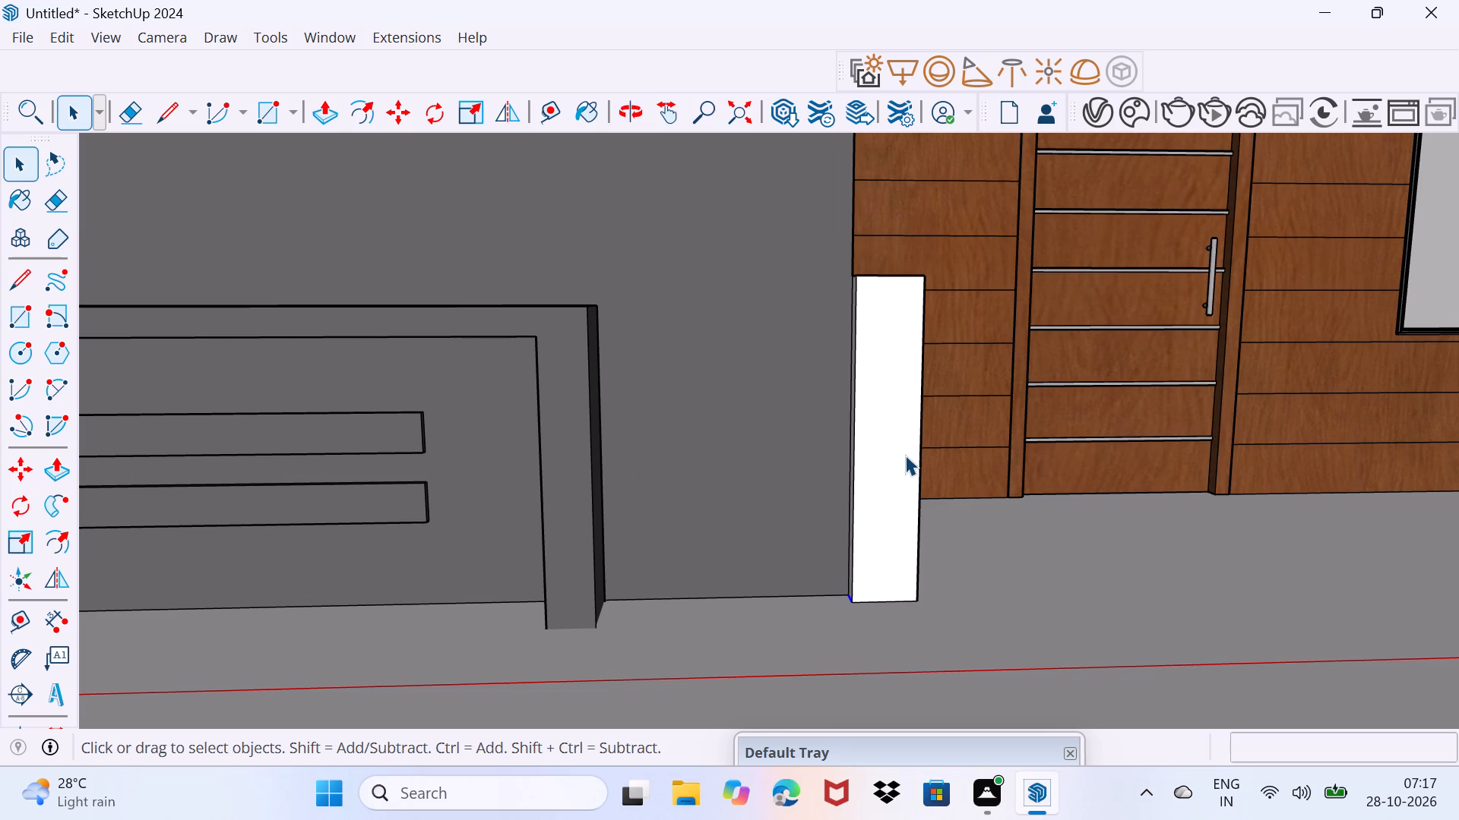
key(r)
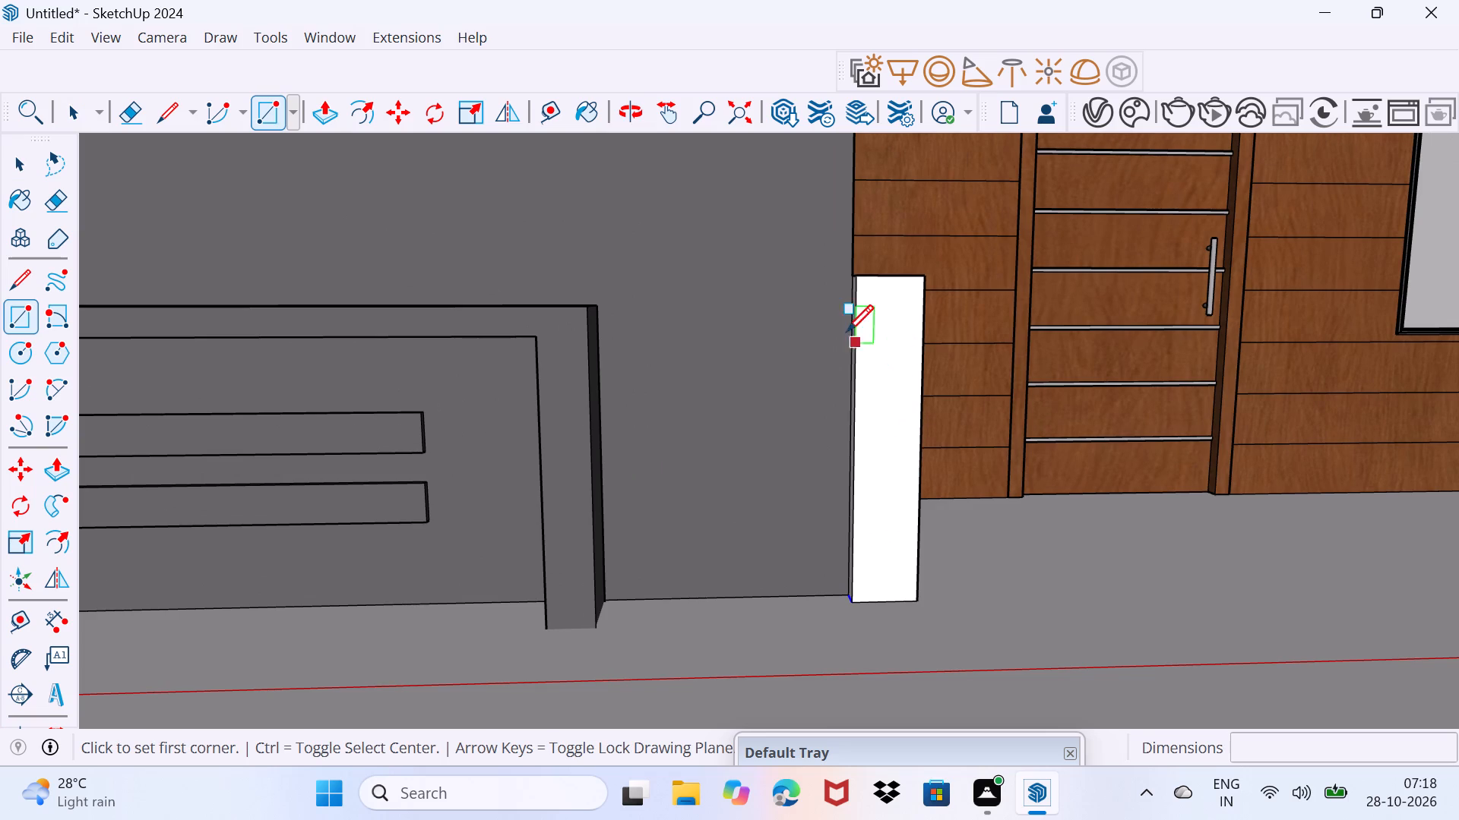
scroll(874, 325, up, 3)
click(880, 298)
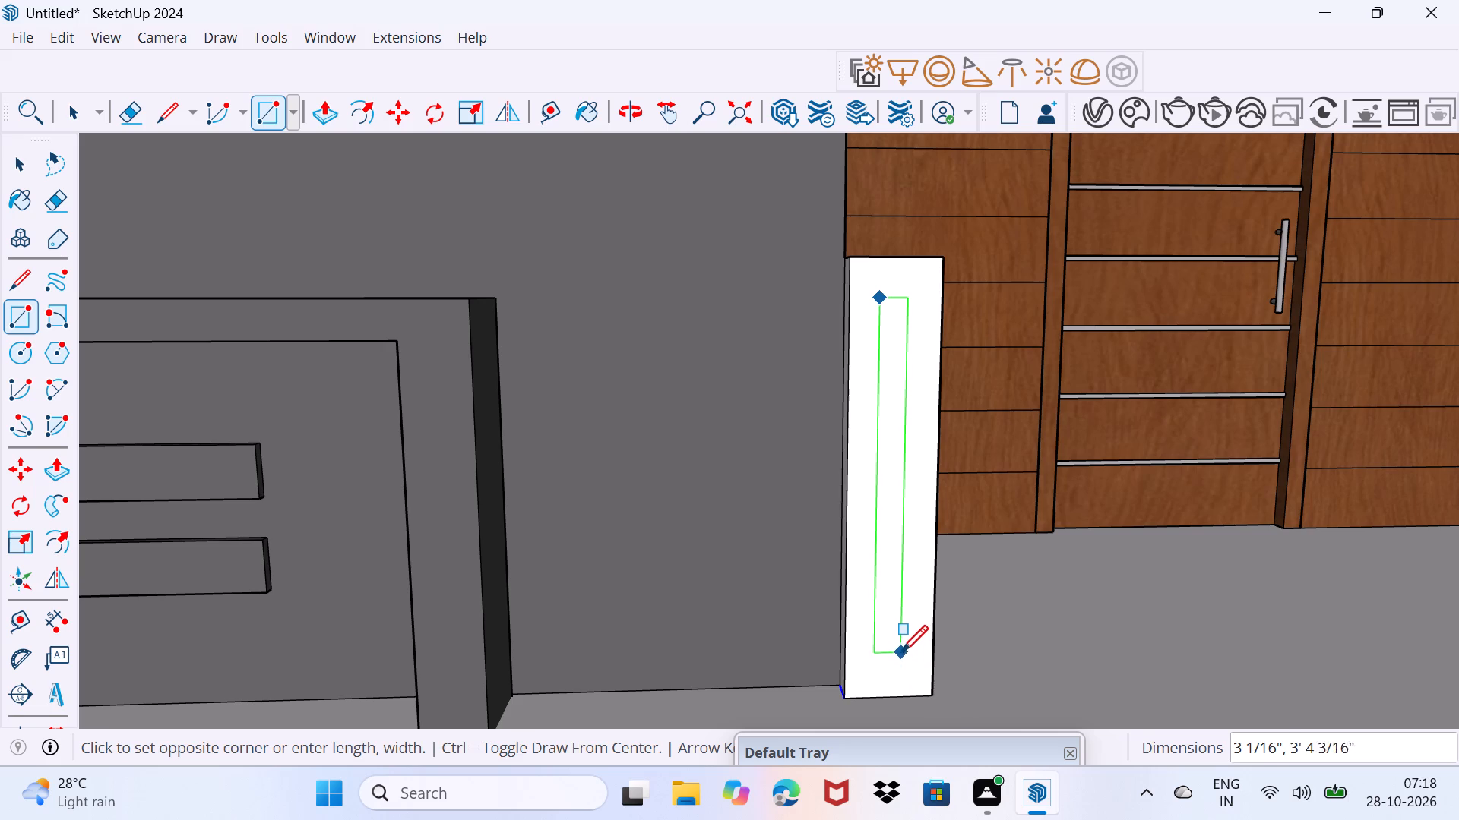
click(902, 602)
key(space)
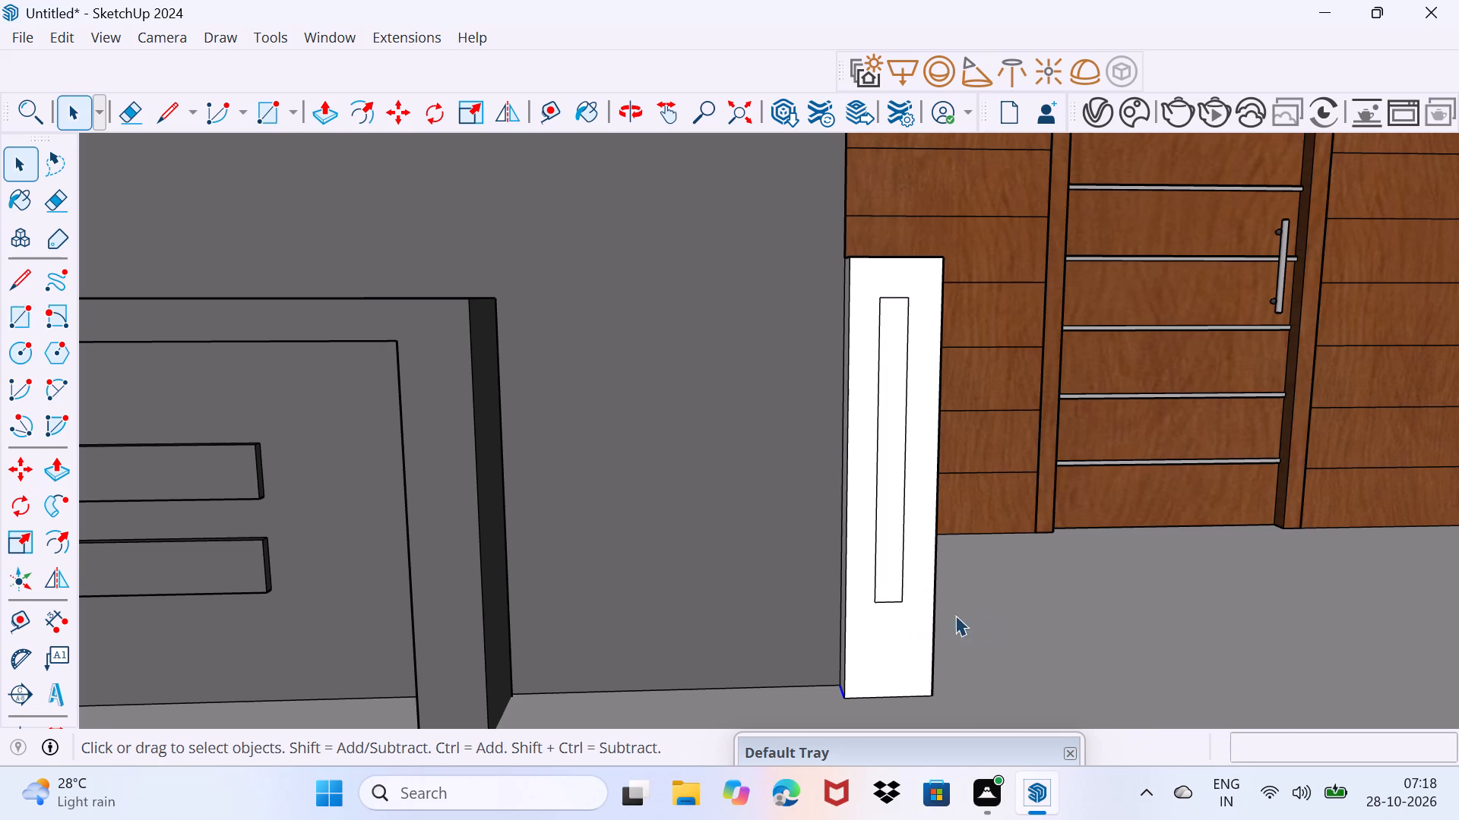
Move the narrow rectangle's top edge up about 4 5/16" to meet the top of the post.
scroll(885, 305, up, 3)
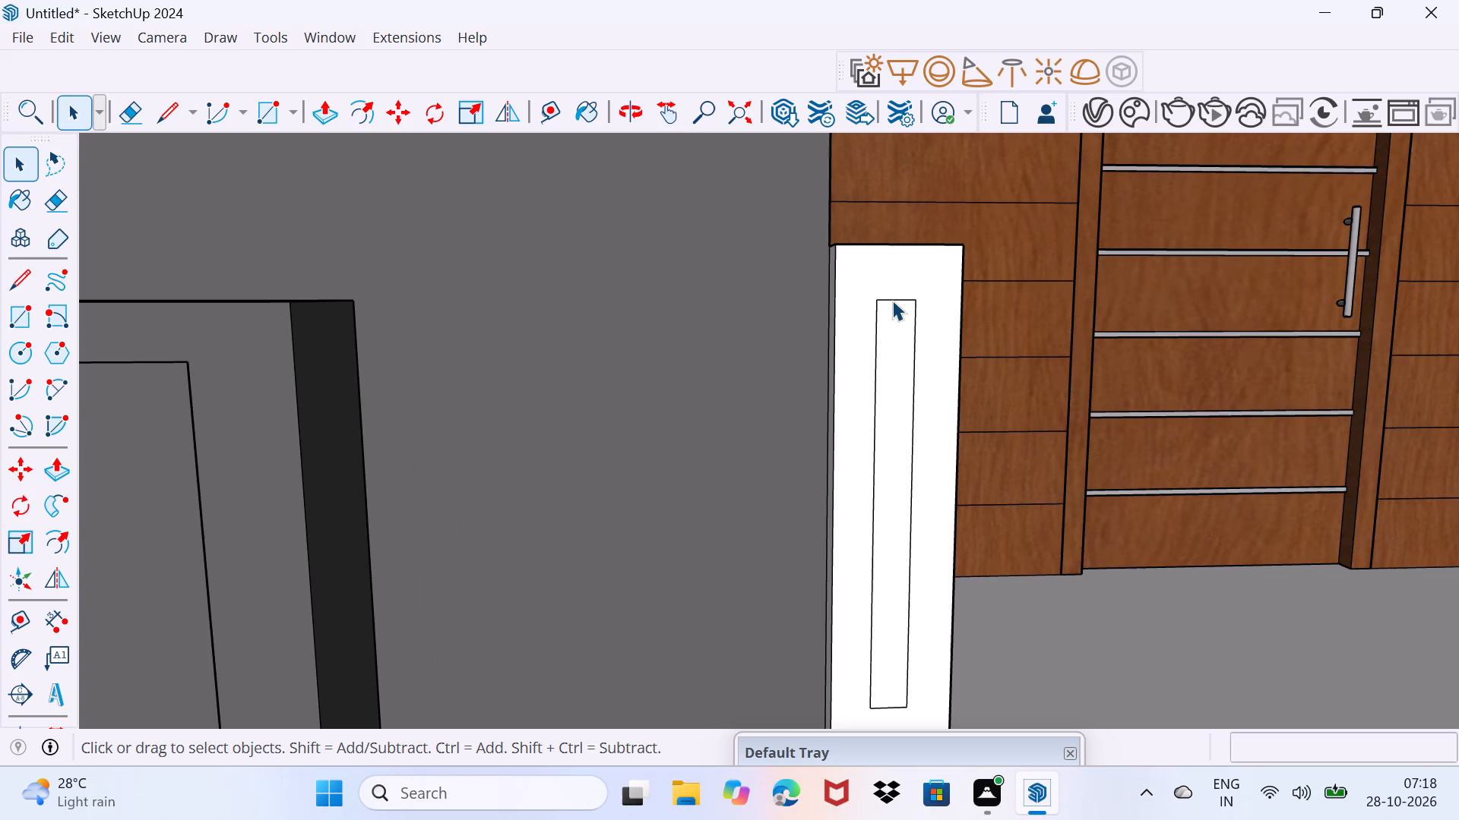
click(892, 300)
key(m)
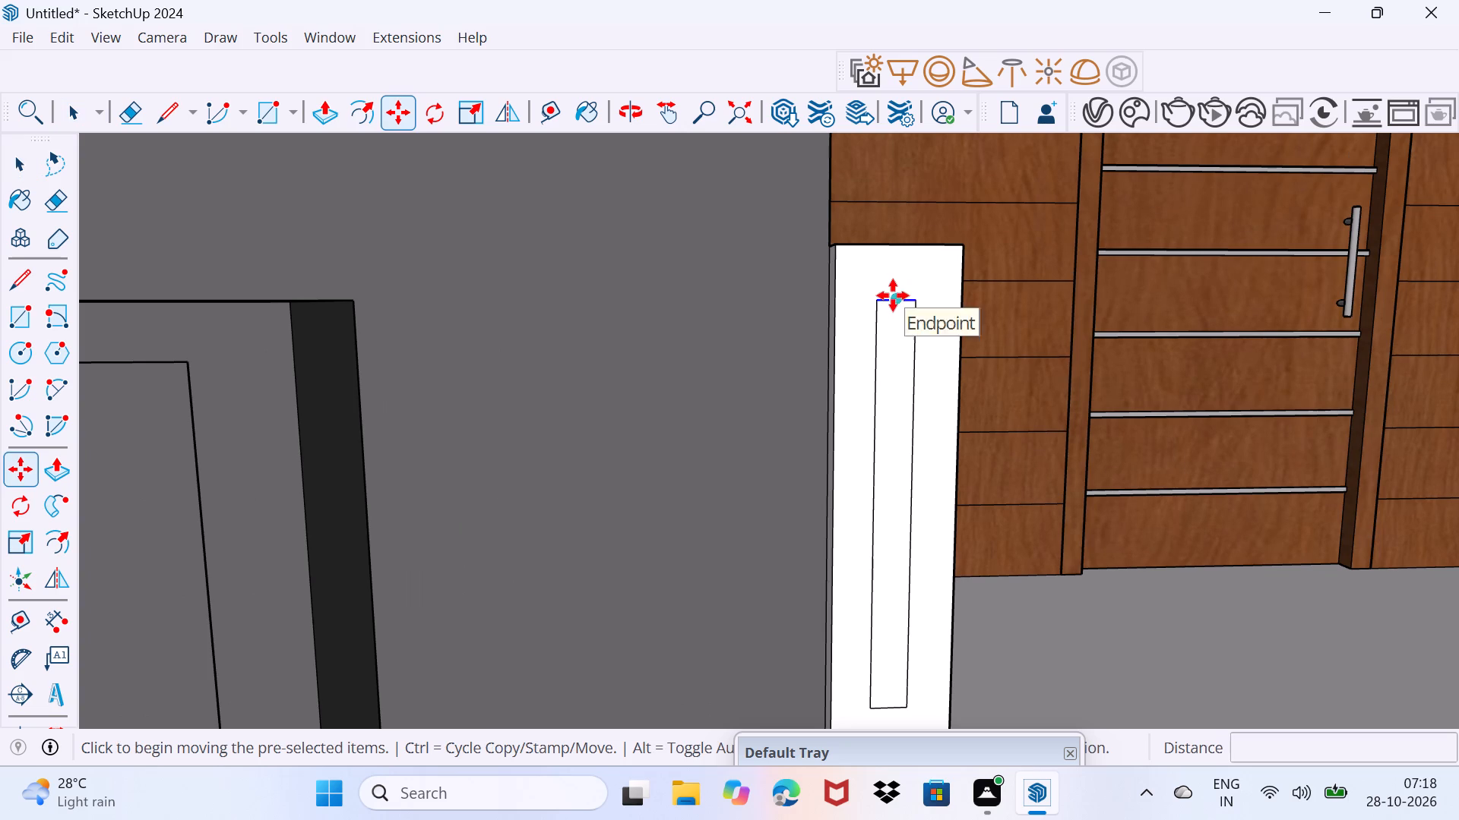
click(893, 298)
click(896, 249)
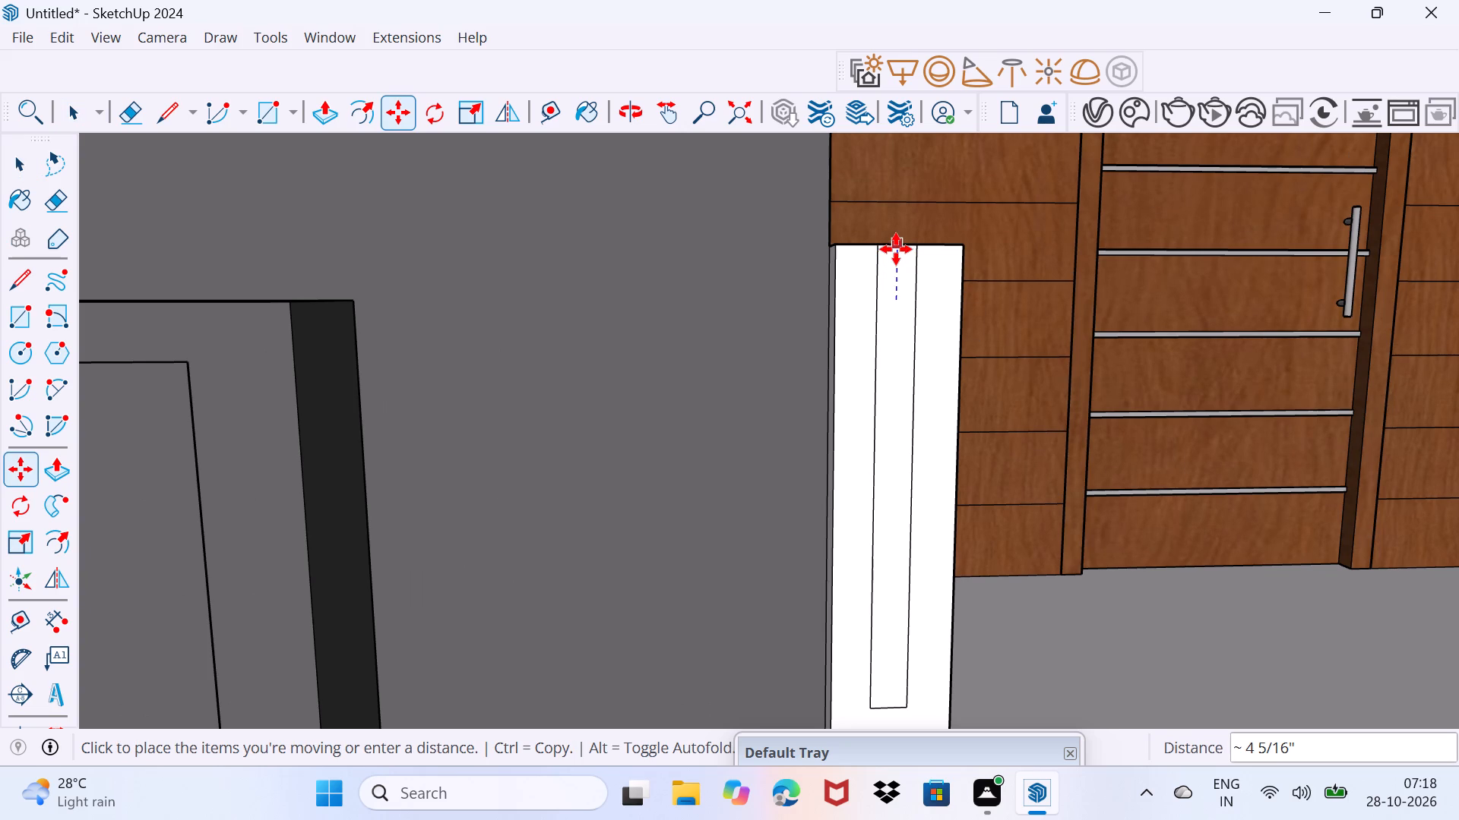
key(space)
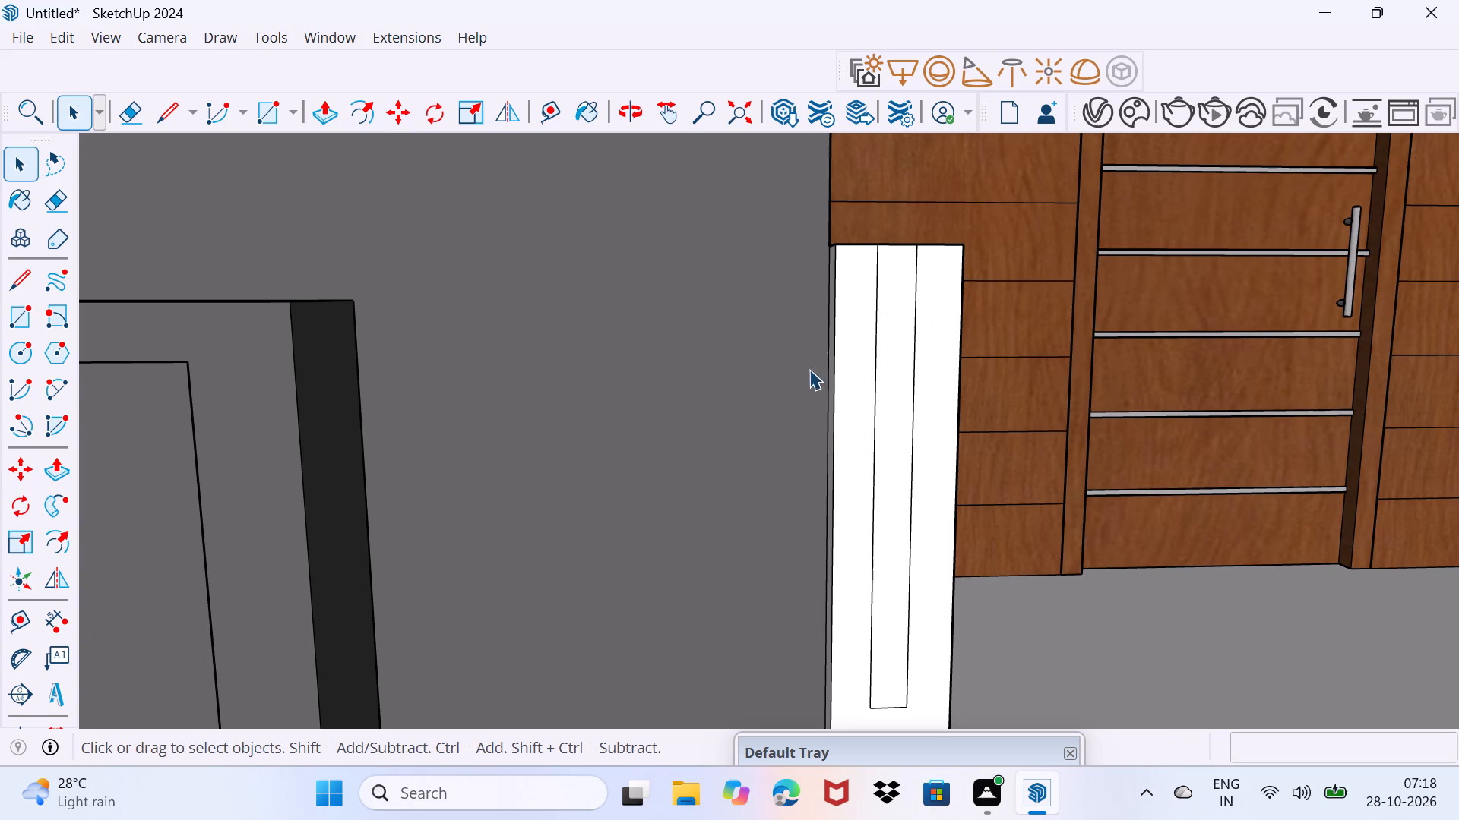
Paint the narrow strip on the post's front face with a dark grey from the Colors-Named collection.
drag(945, 746, 1078, 314)
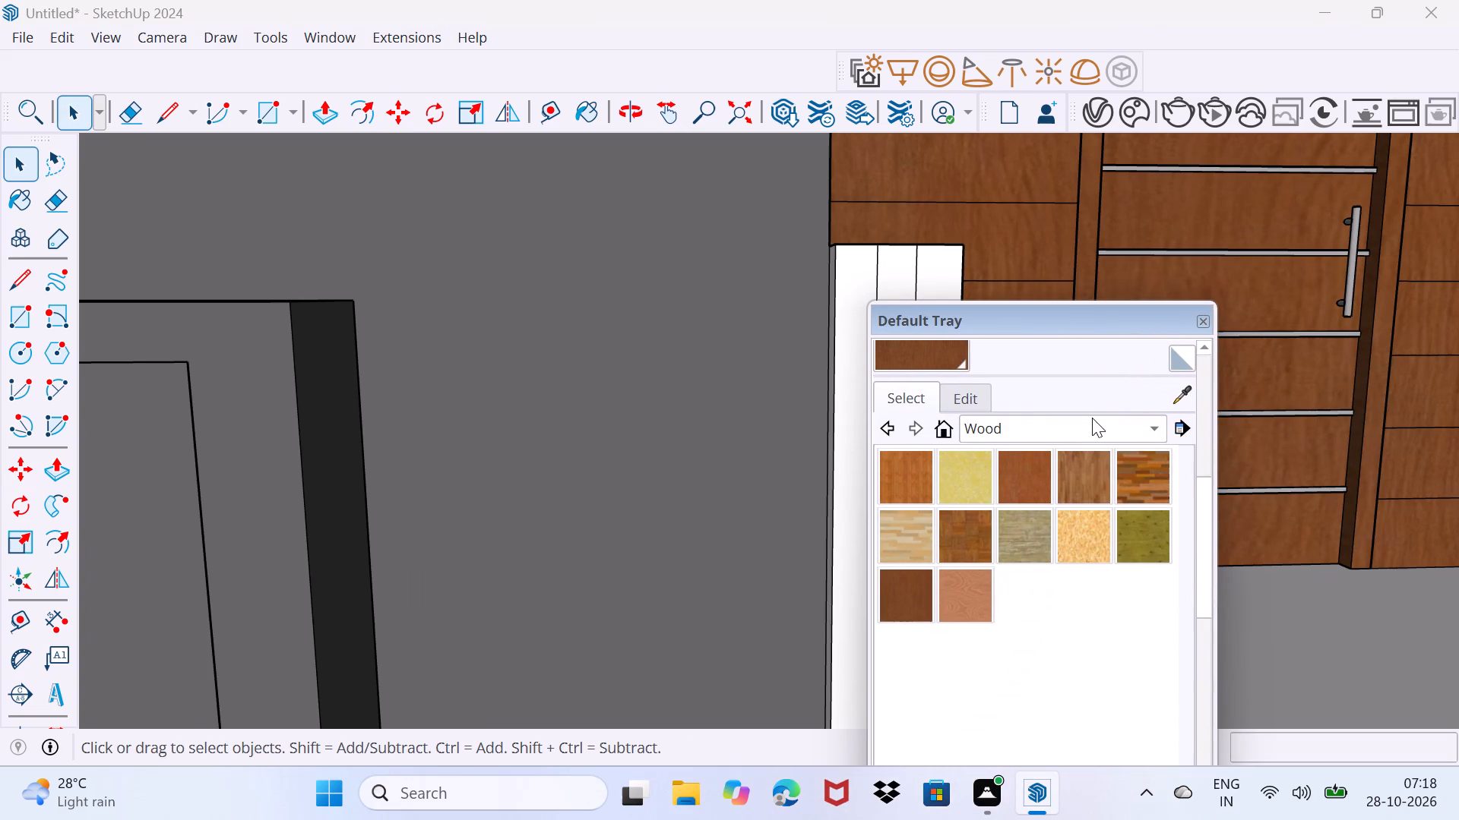
click(1090, 422)
click(1030, 205)
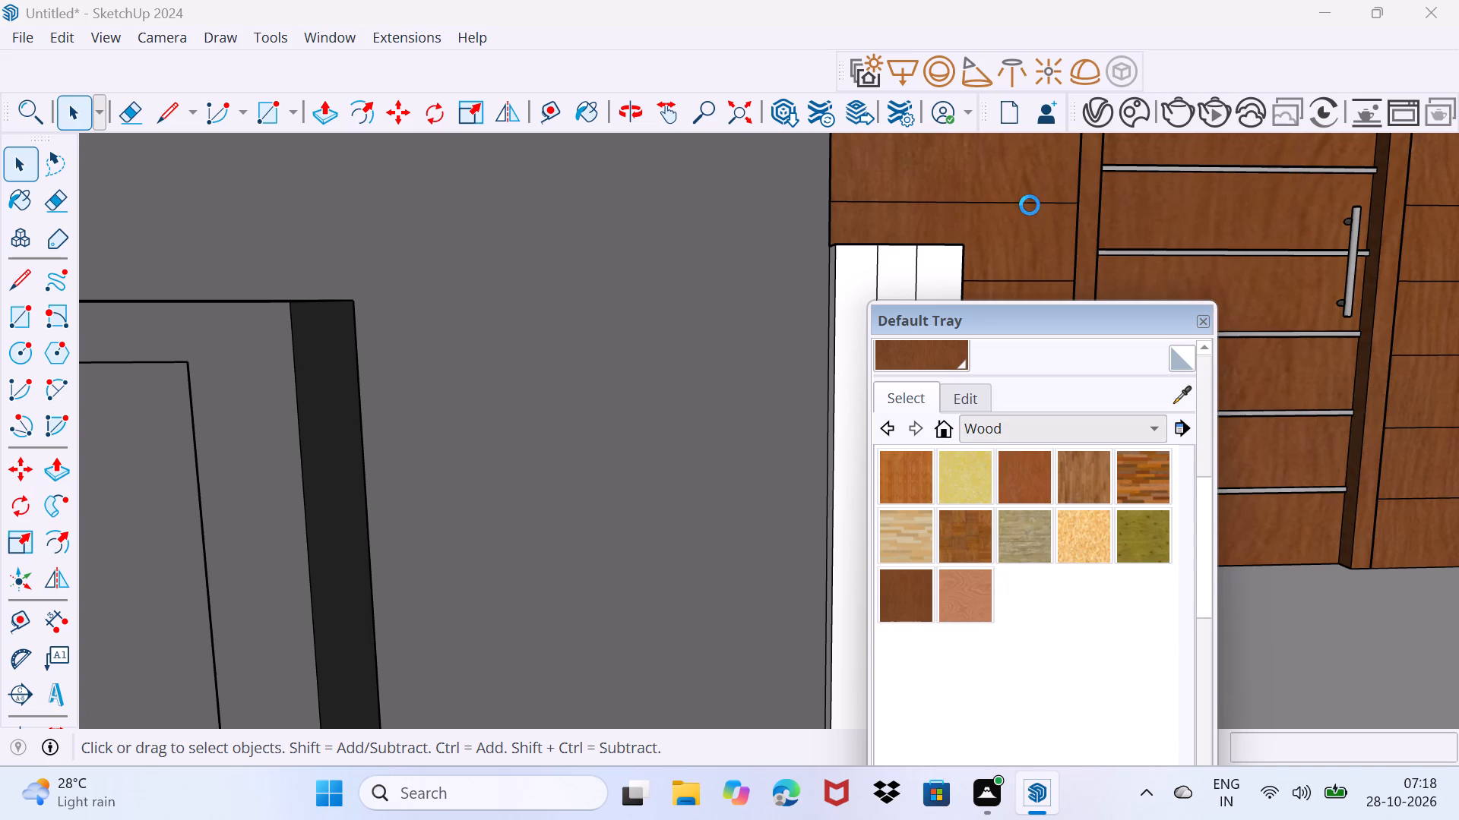
scroll(1022, 535, down, 10)
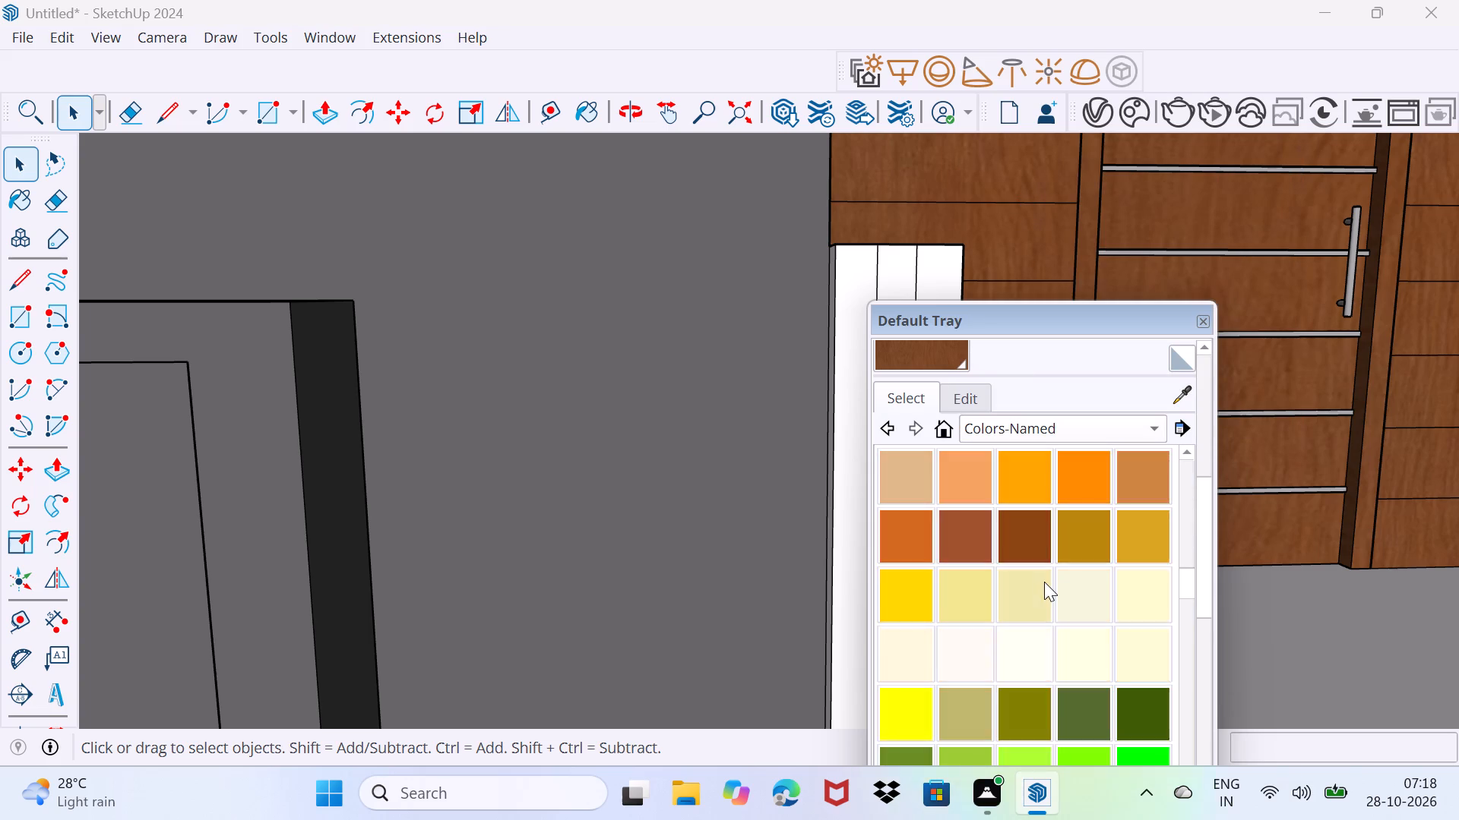
scroll(1044, 582, down, 19)
scroll(1043, 560, up, 2)
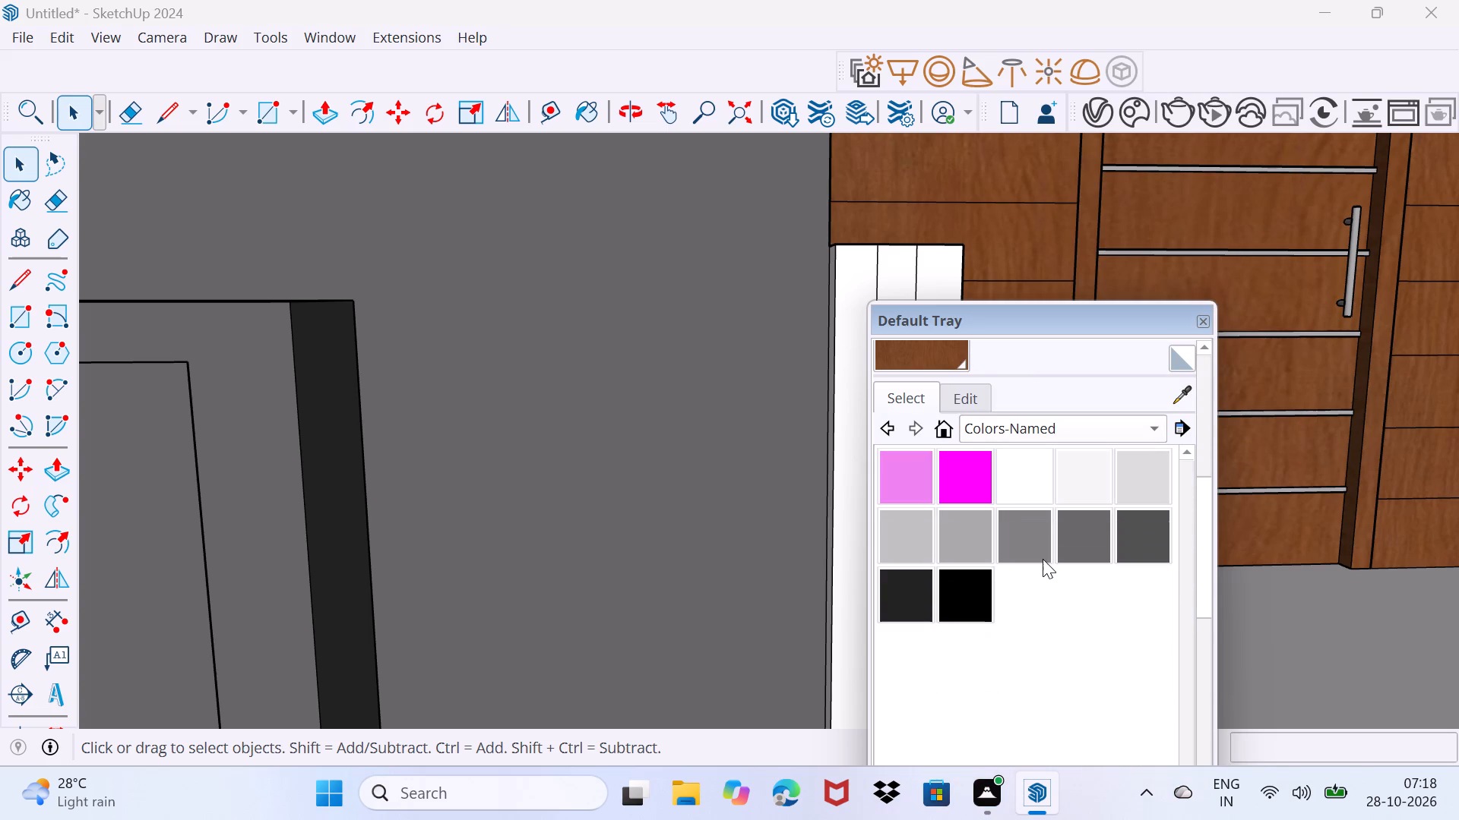
click(1140, 535)
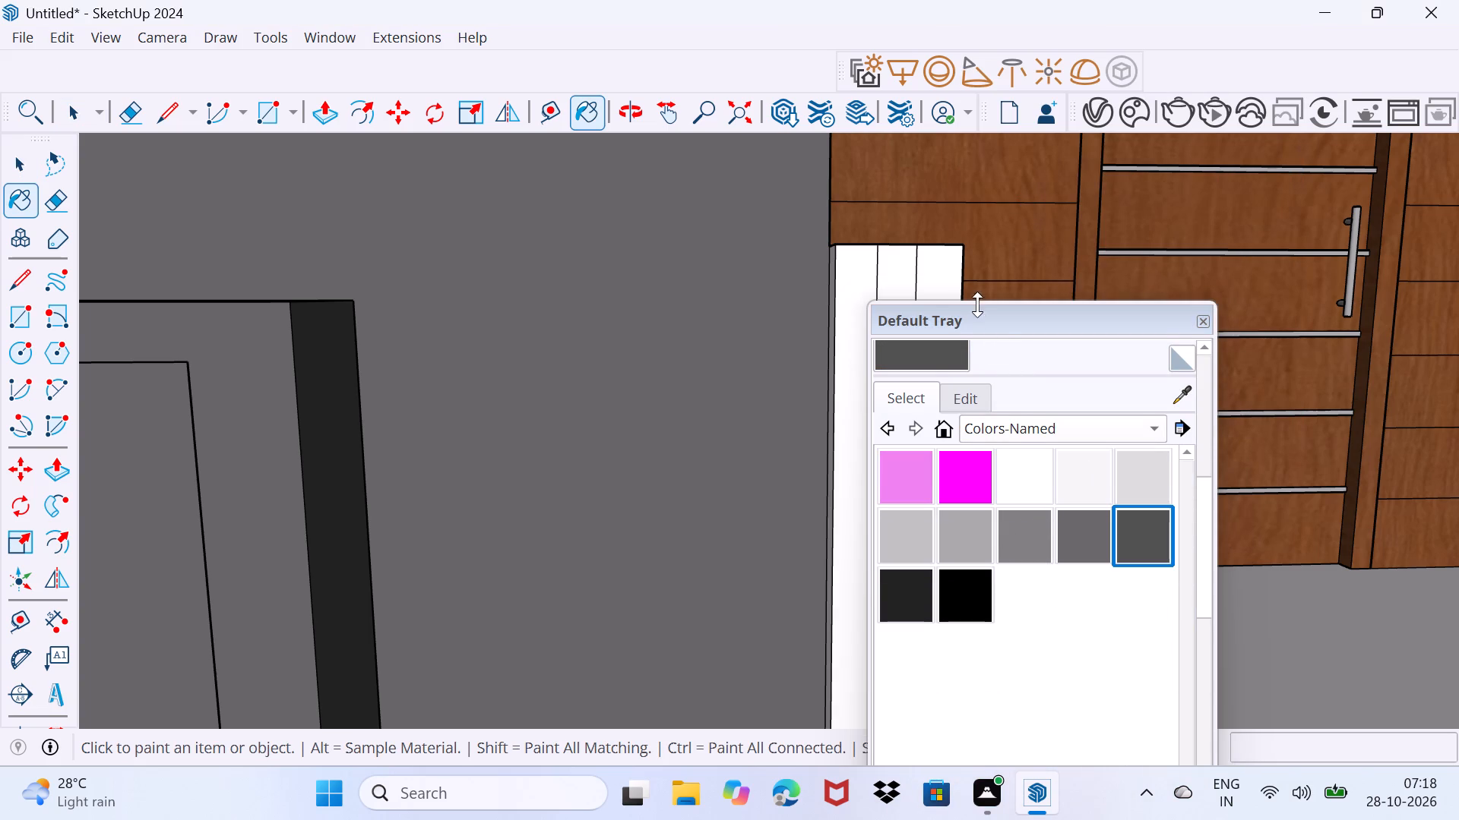
drag(976, 304, 938, 607)
click(889, 452)
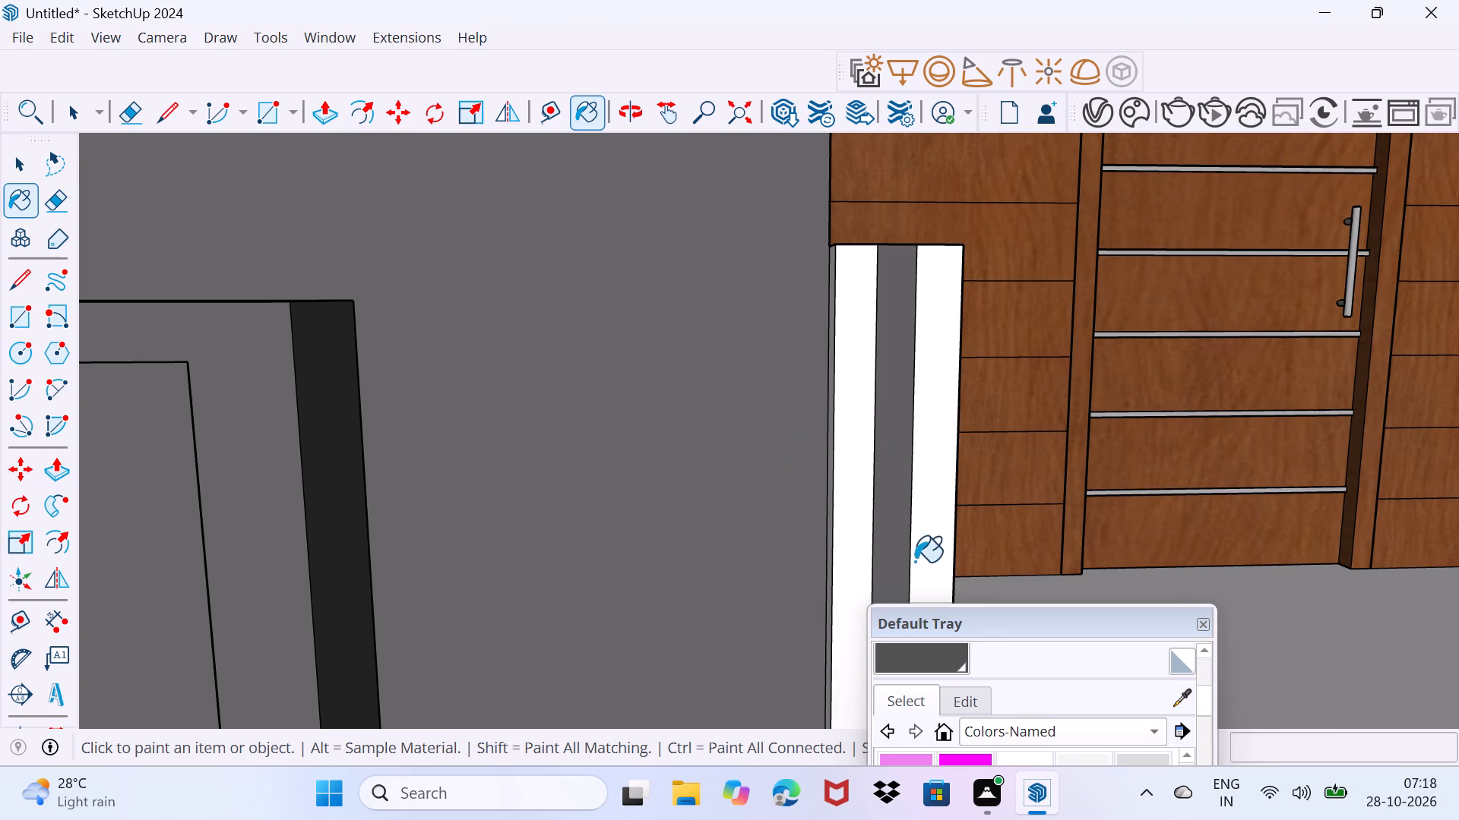
drag(989, 631, 867, 760)
scroll(808, 533, down, 11)
middle_drag(881, 556, 832, 545)
key(space)
Draw a rectangle about 10 11/16" by 8 9/16" at the outer front corner of the porch ceiling under the balcony.
scroll(832, 535, down, 3)
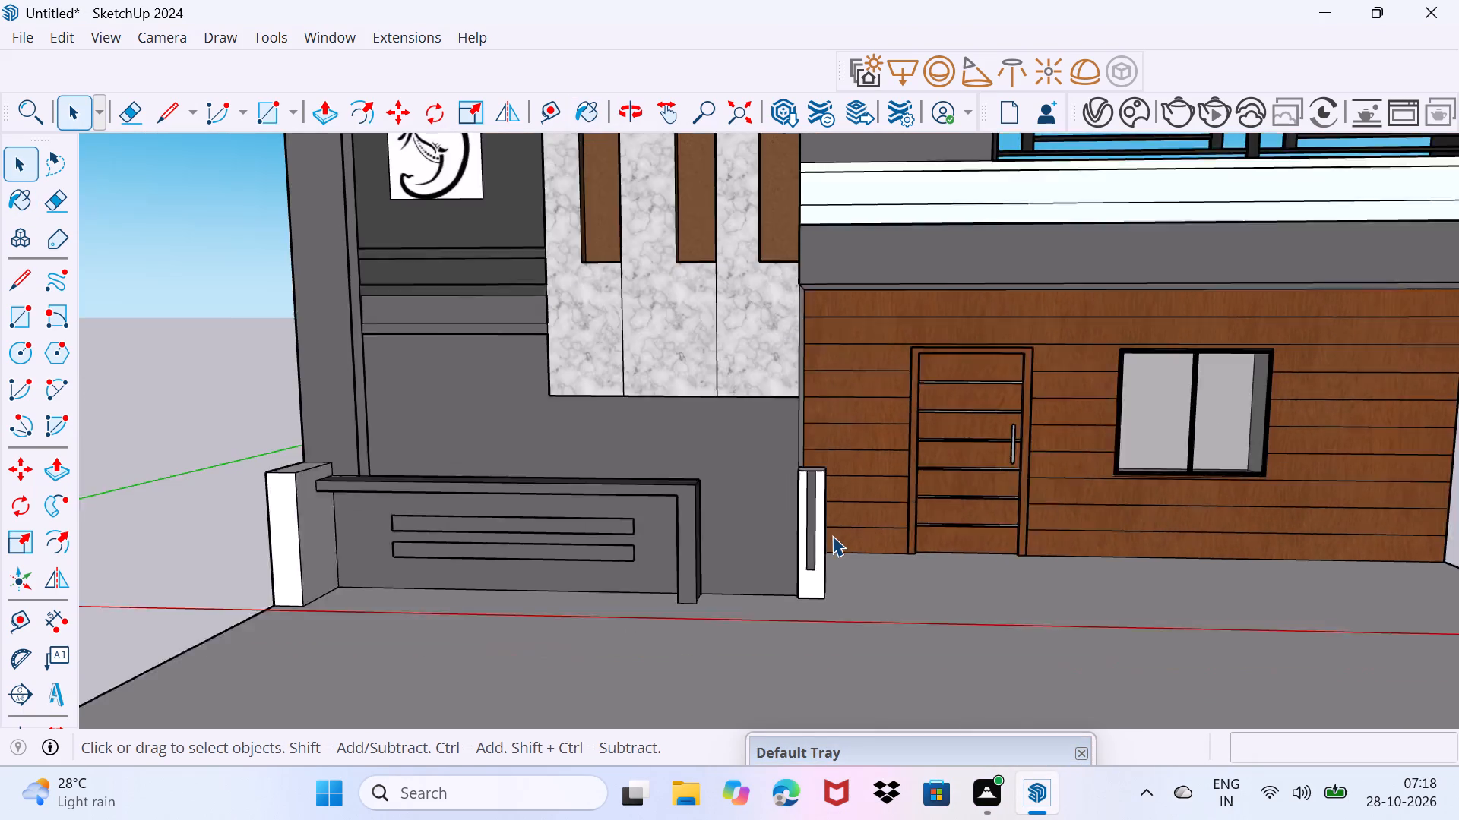
scroll(832, 535, down, 5)
middle_drag(999, 525, 572, 420)
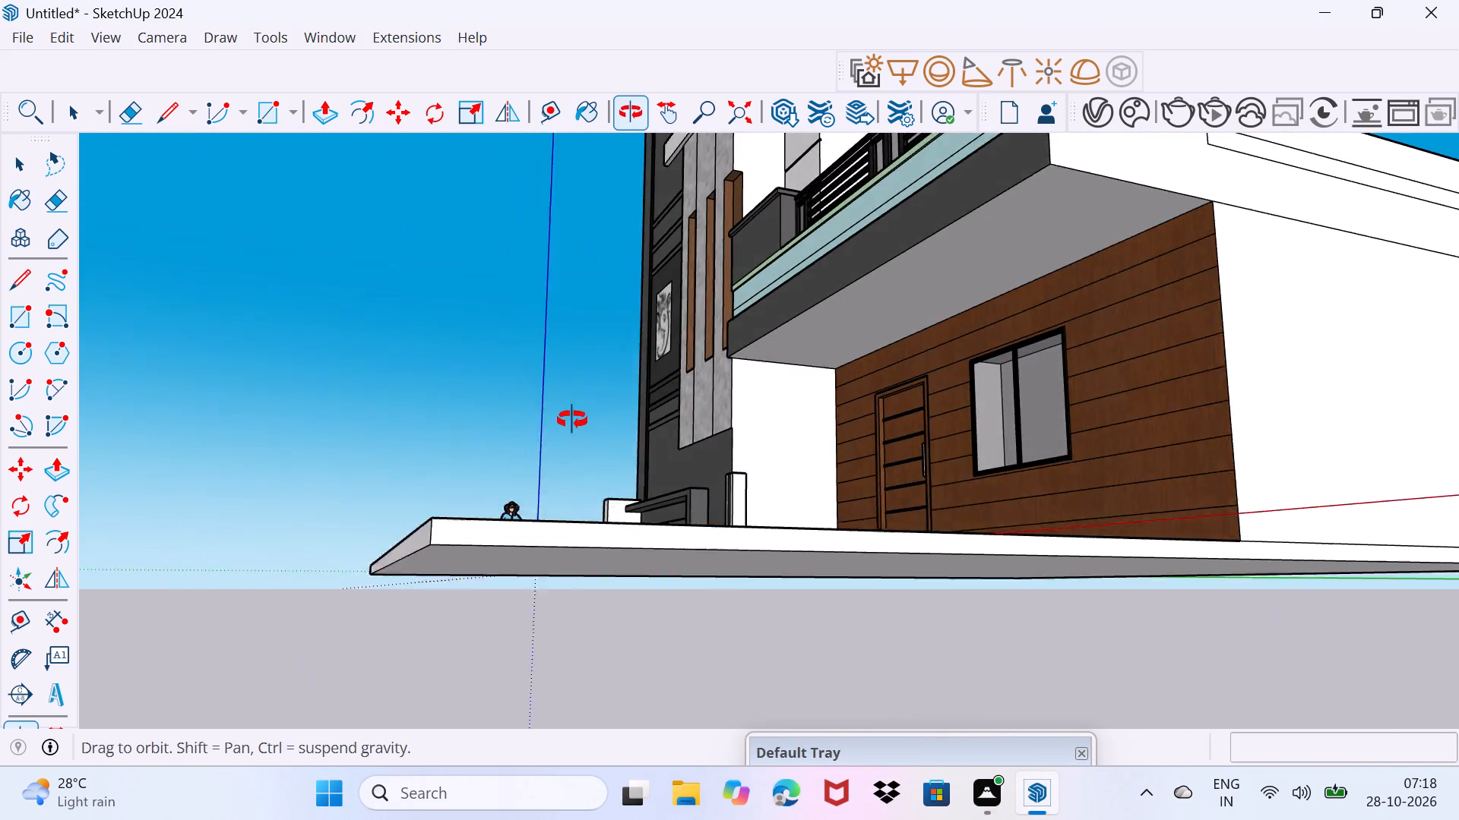
middle_drag(572, 420, 559, 429)
scroll(981, 169, up, 1)
key(r)
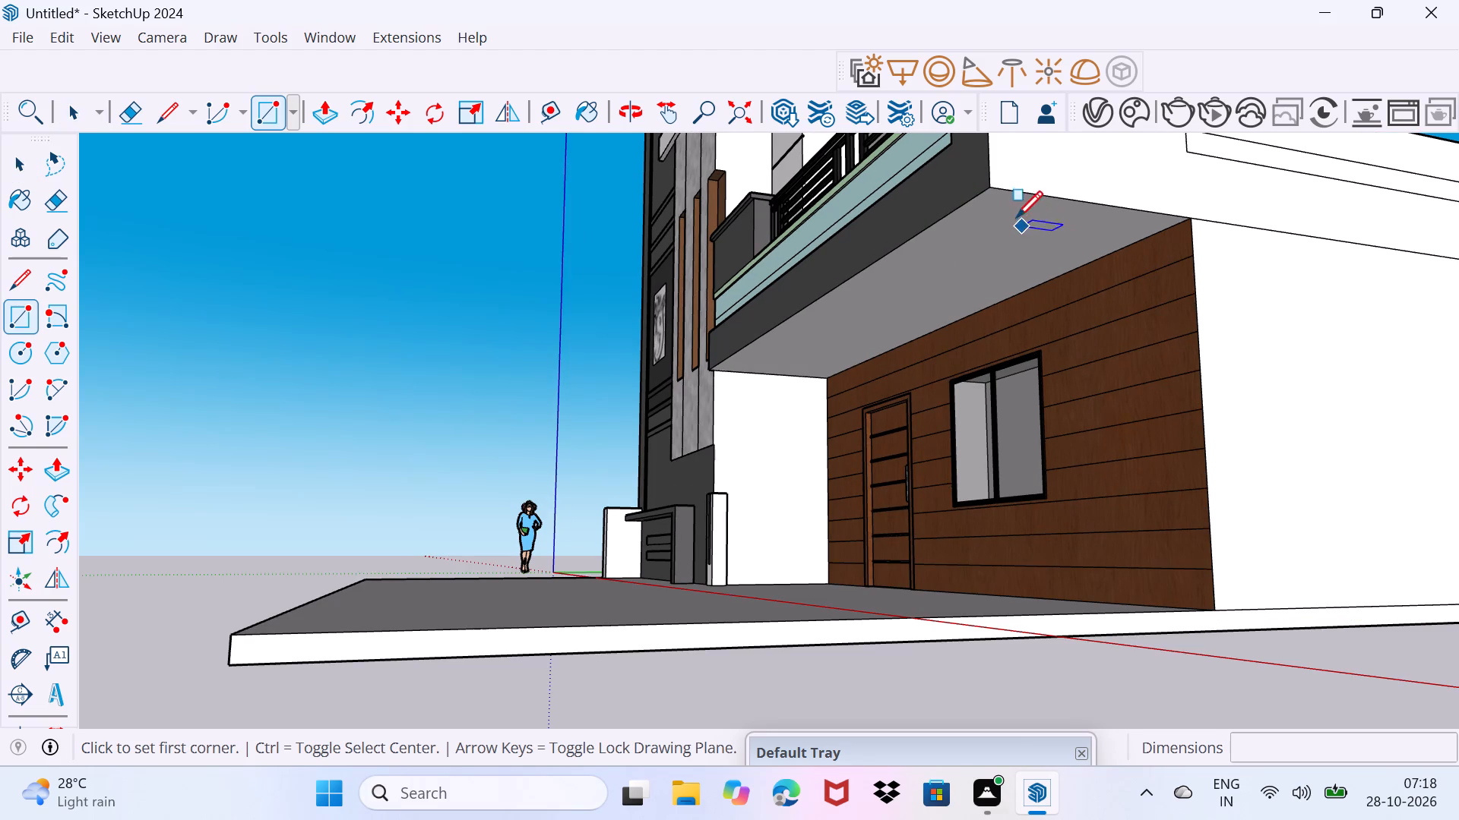
click(990, 192)
scroll(990, 223, up, 2)
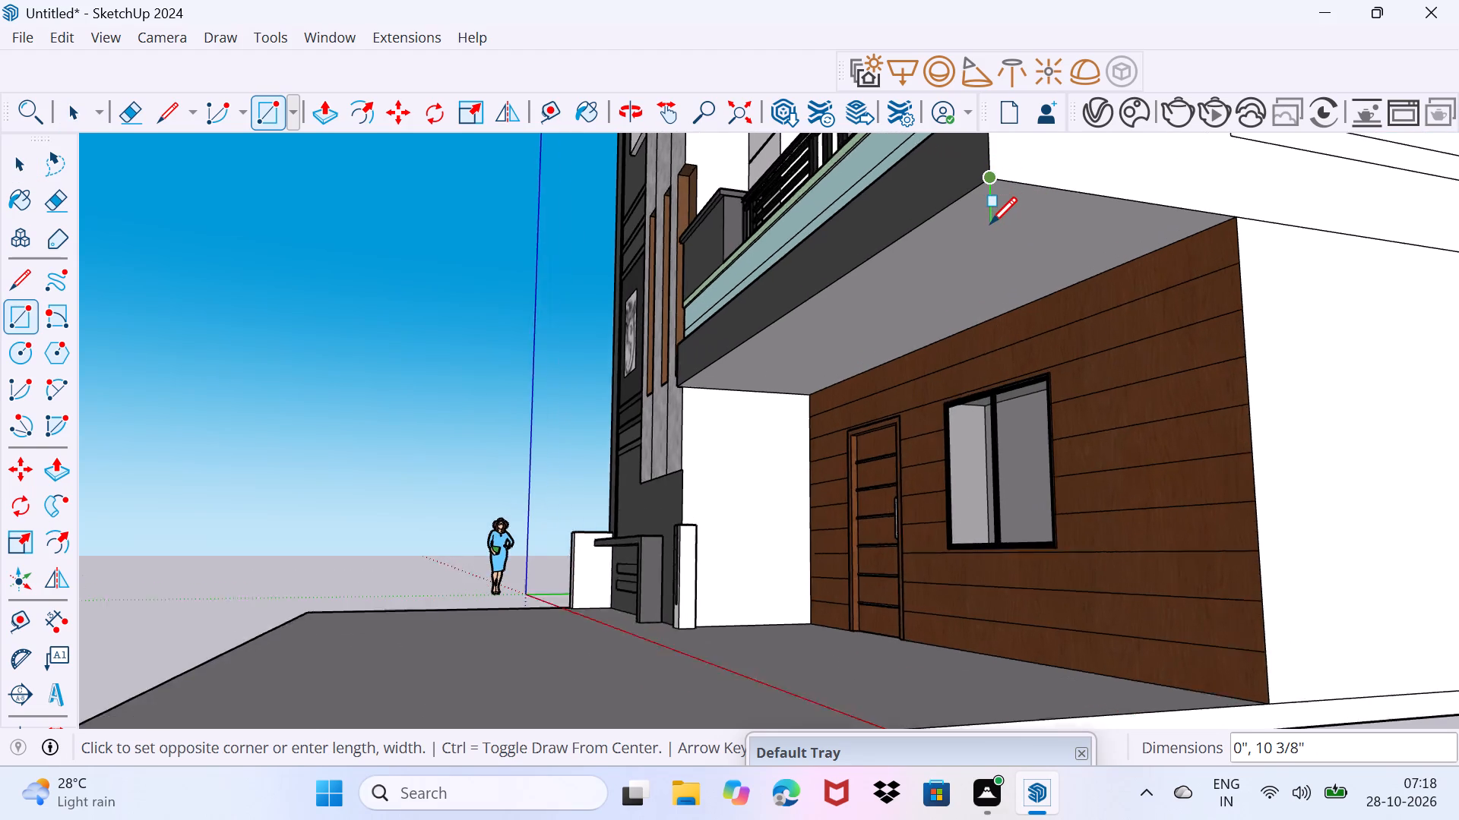
scroll(990, 223, up, 2)
middle_drag(998, 224, 813, 412)
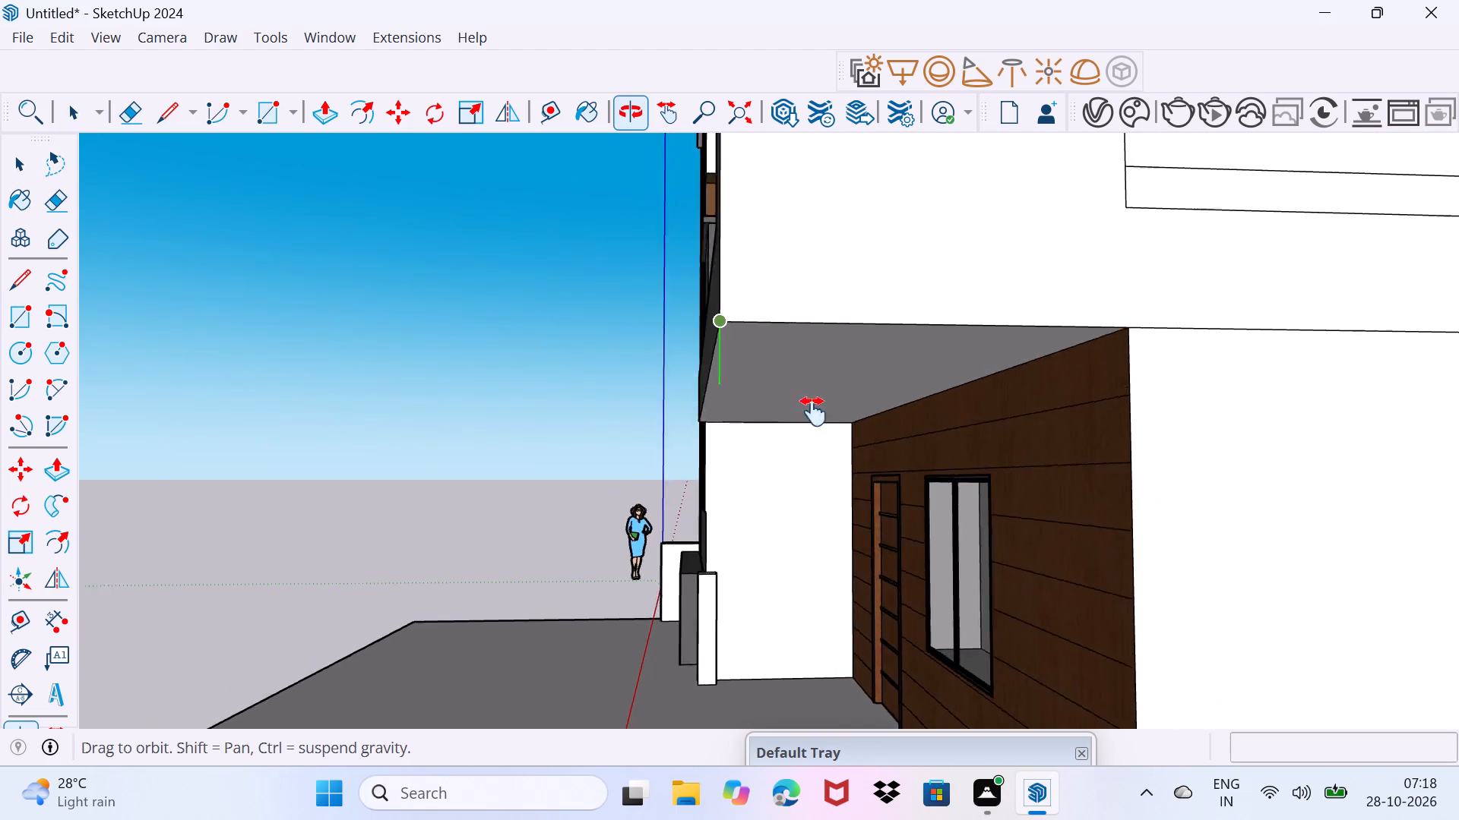
middle_drag(813, 412, 811, 415)
middle_drag(810, 415, 811, 298)
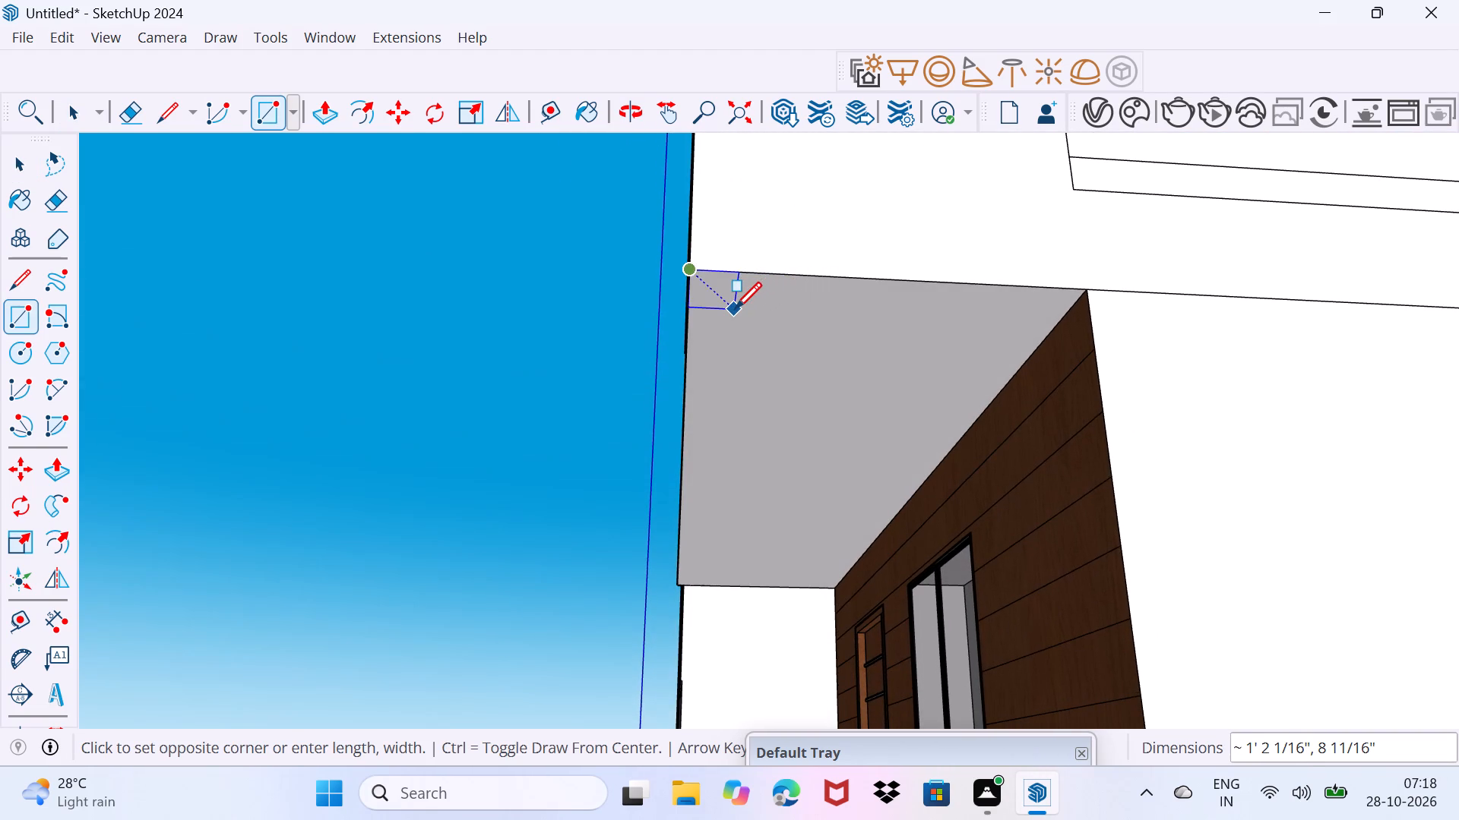
scroll(735, 308, up, 2)
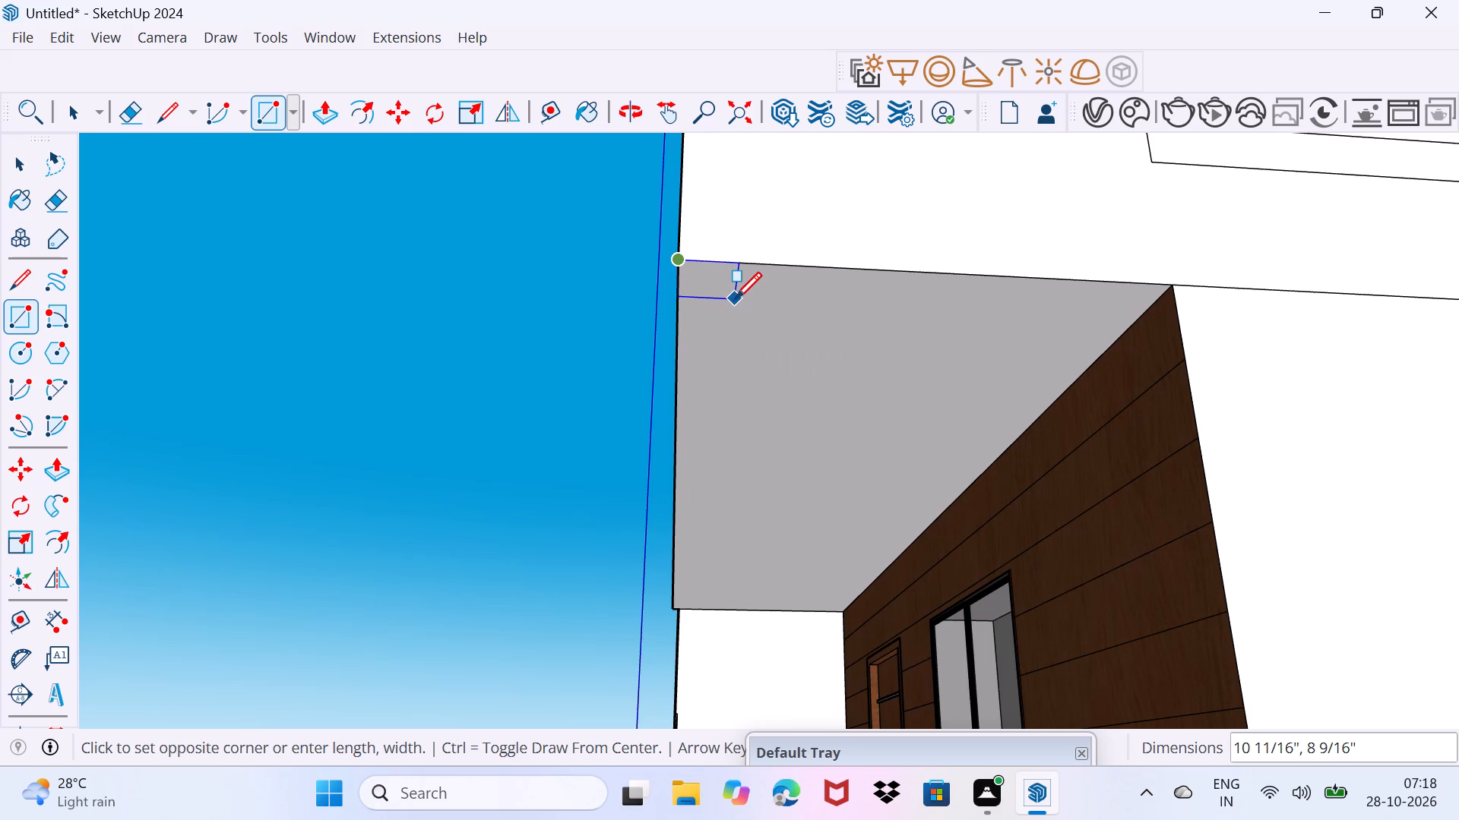
click(735, 298)
key(space)
Push/Pull the ceiling corner rectangle down 10' to the porch floor as a column.
click(723, 279)
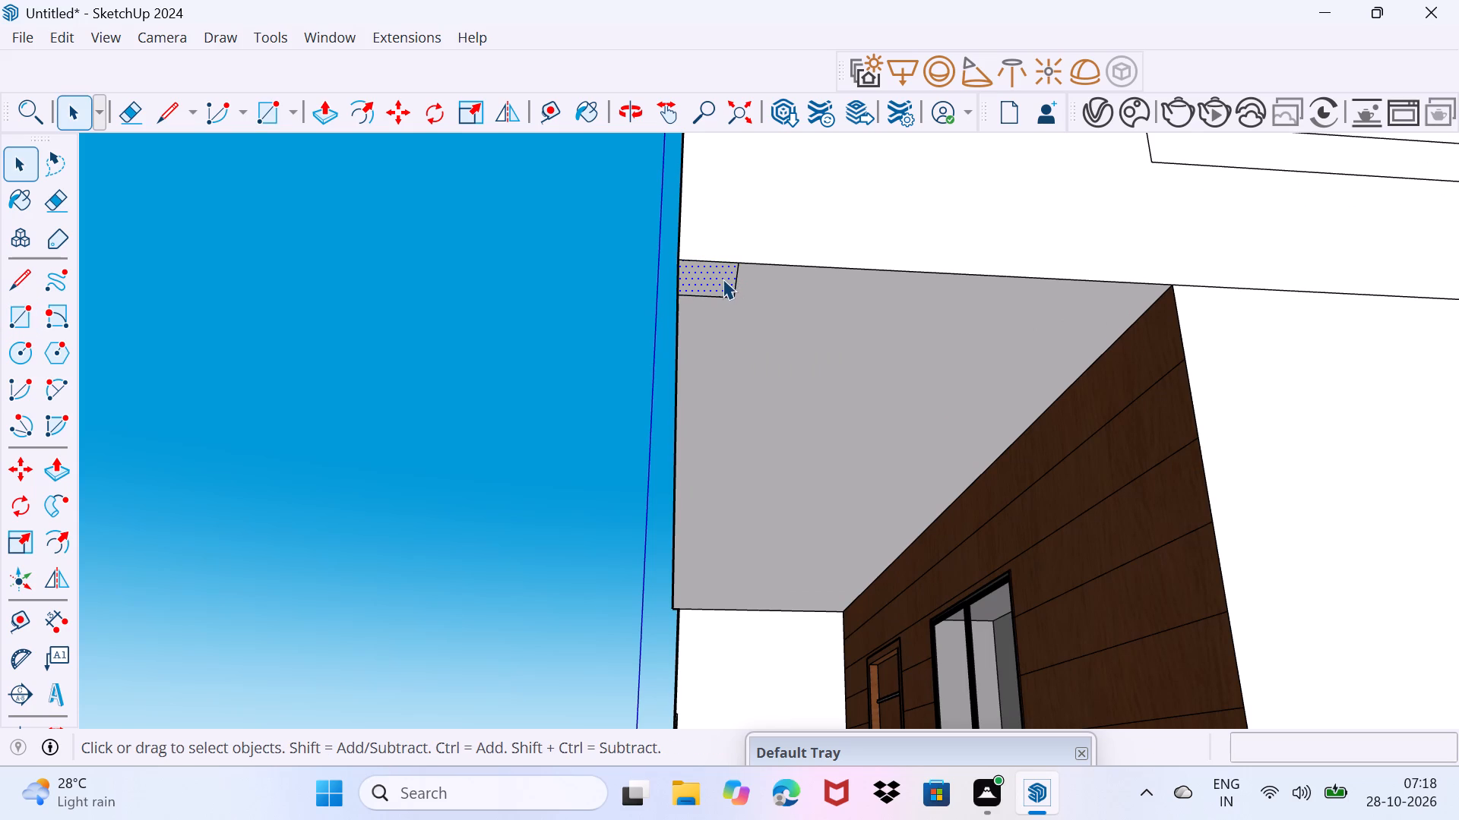
key(p)
click(723, 276)
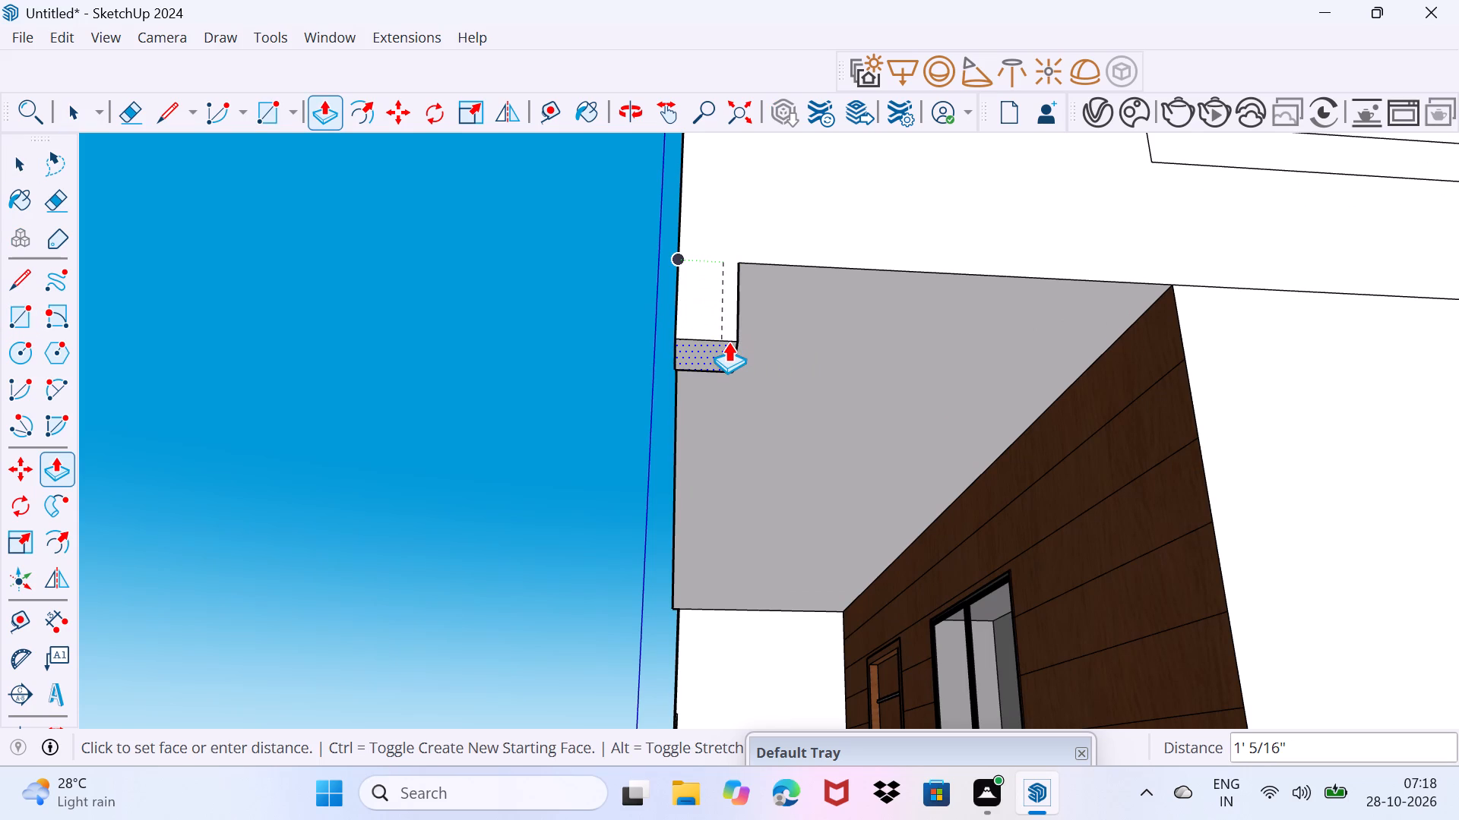
scroll(728, 342, down, 16)
middle_drag(728, 343, 749, 404)
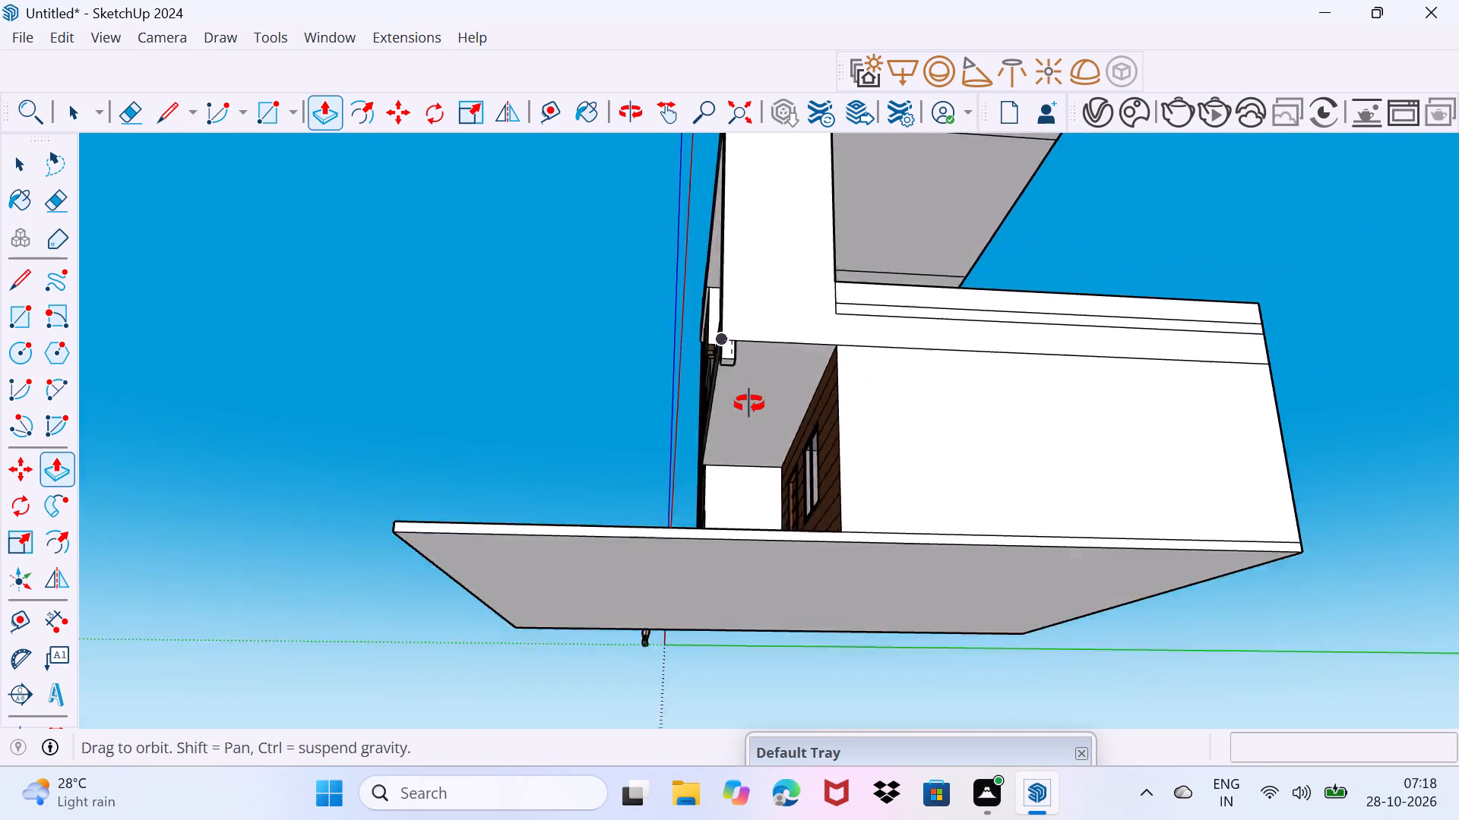
middle_drag(749, 404, 769, 443)
click(786, 612)
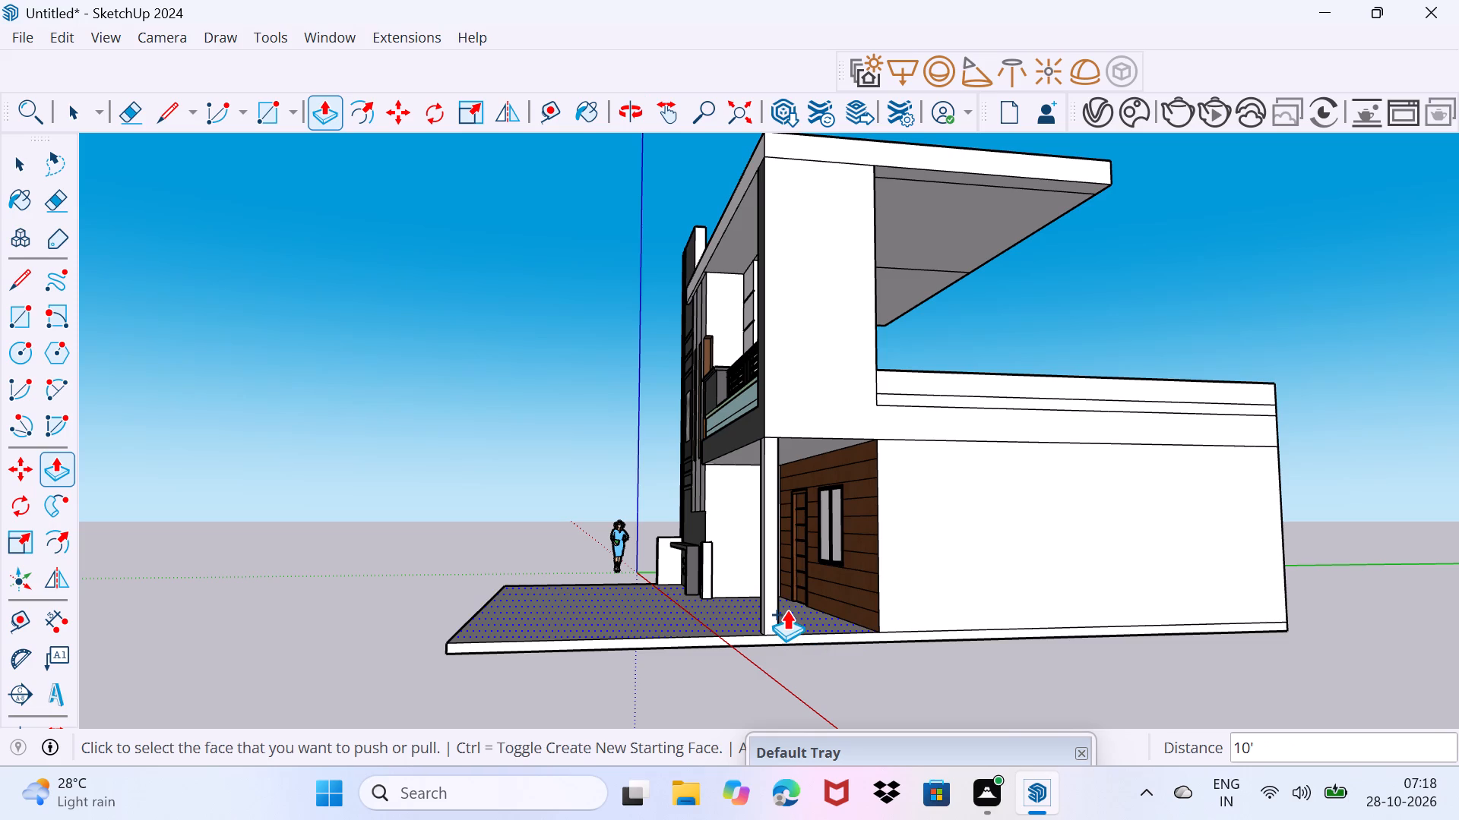
scroll(782, 617, up, 12)
middle_drag(745, 626, 812, 632)
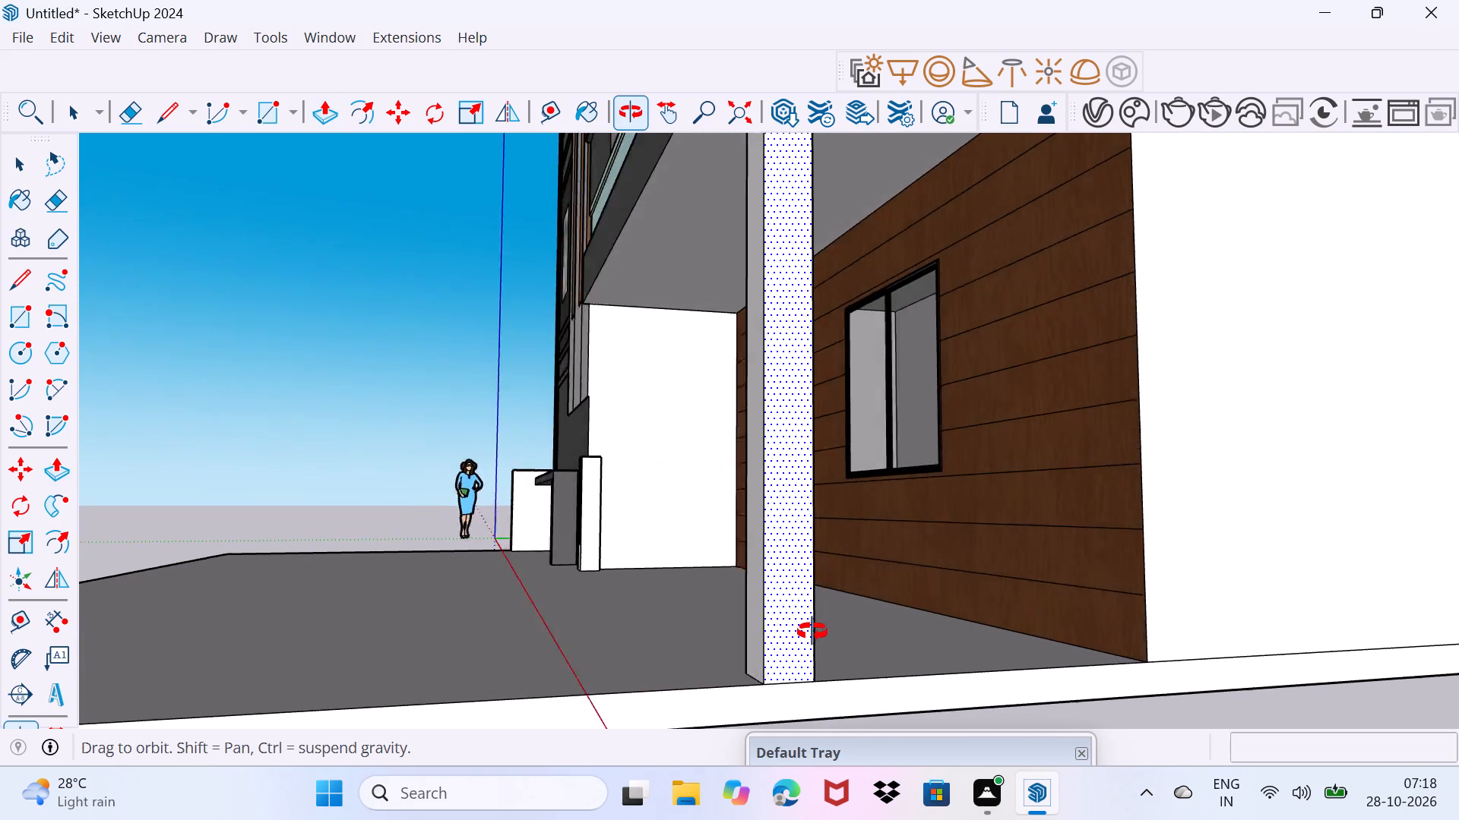
middle_drag(812, 632, 848, 634)
key(space)
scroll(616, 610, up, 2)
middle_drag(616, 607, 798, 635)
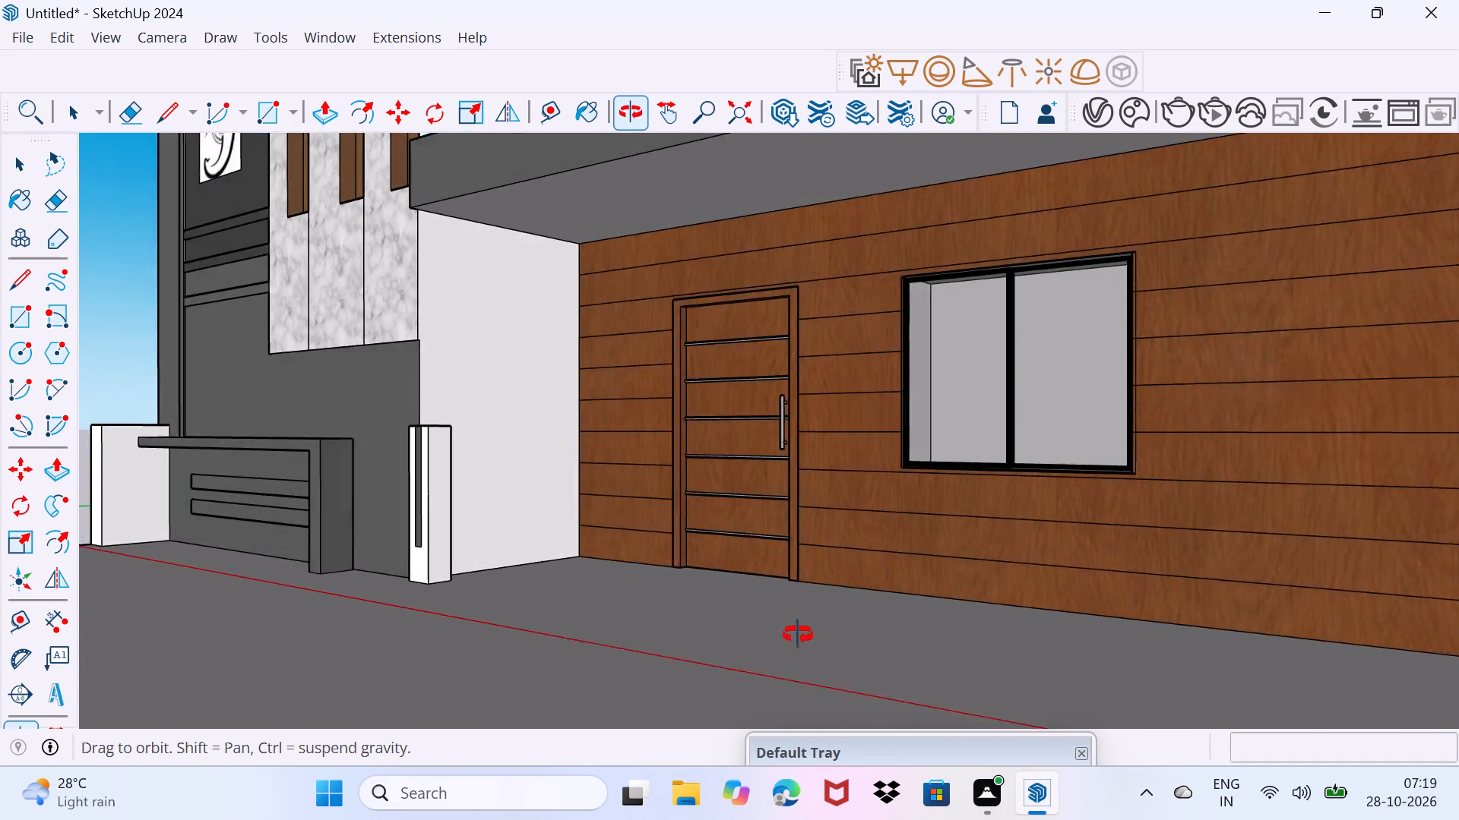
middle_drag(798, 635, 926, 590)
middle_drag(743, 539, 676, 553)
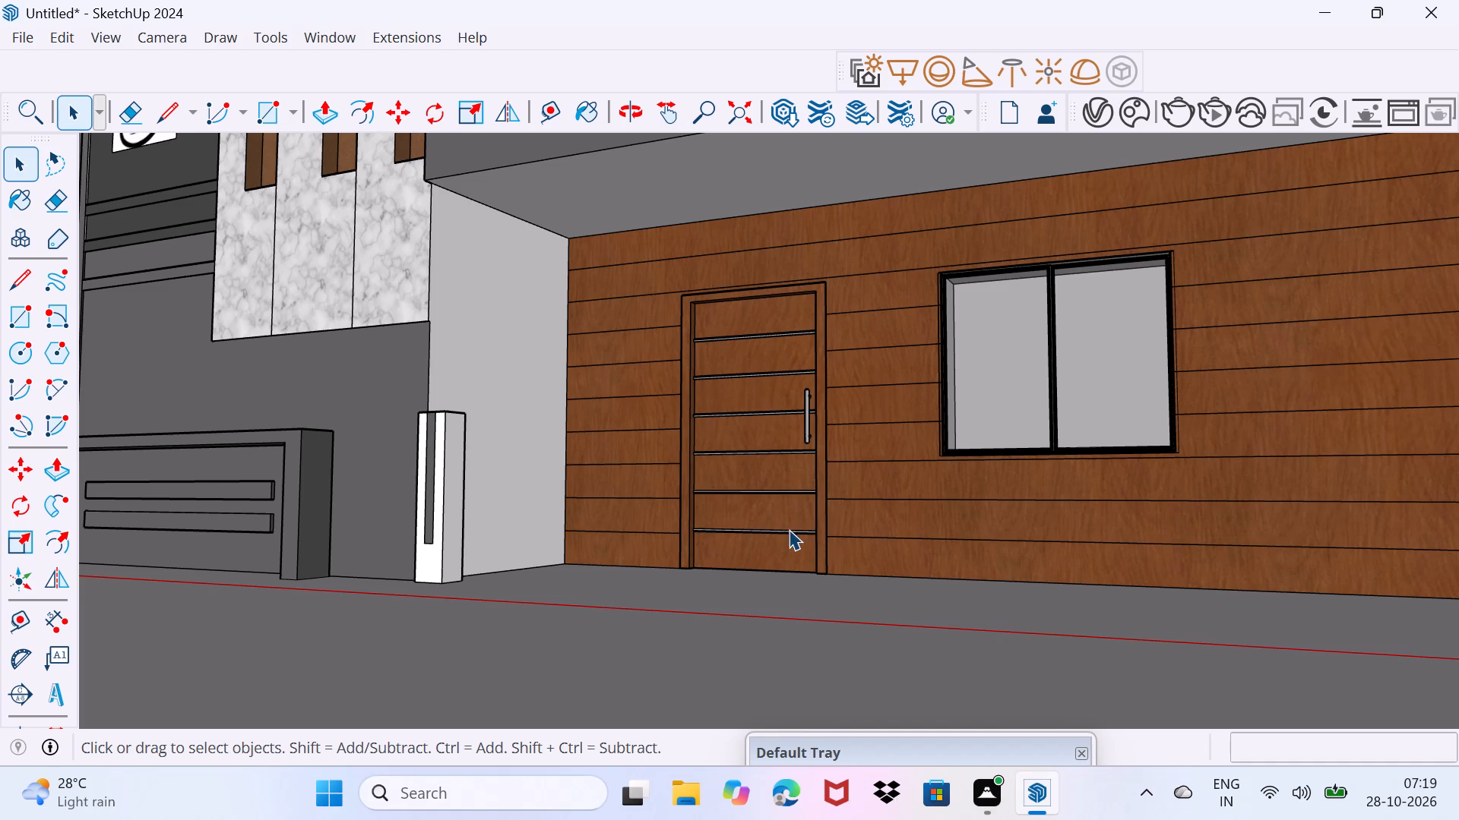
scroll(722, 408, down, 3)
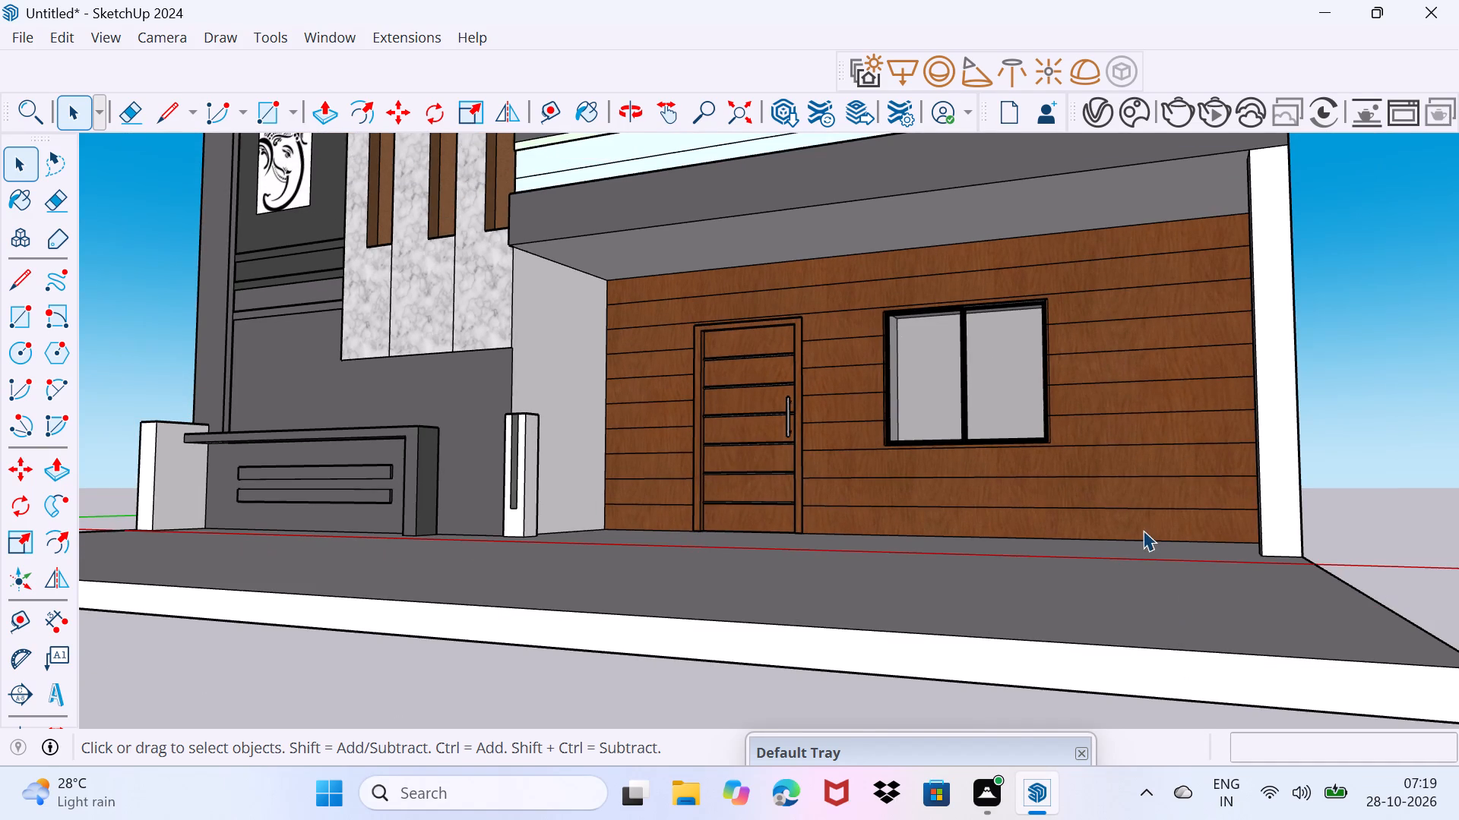
Place a guide about 24' 5" long from the short post's rear base corner along the red axis past the porch column.
scroll(575, 570, up, 3)
middle_drag(565, 554, 571, 591)
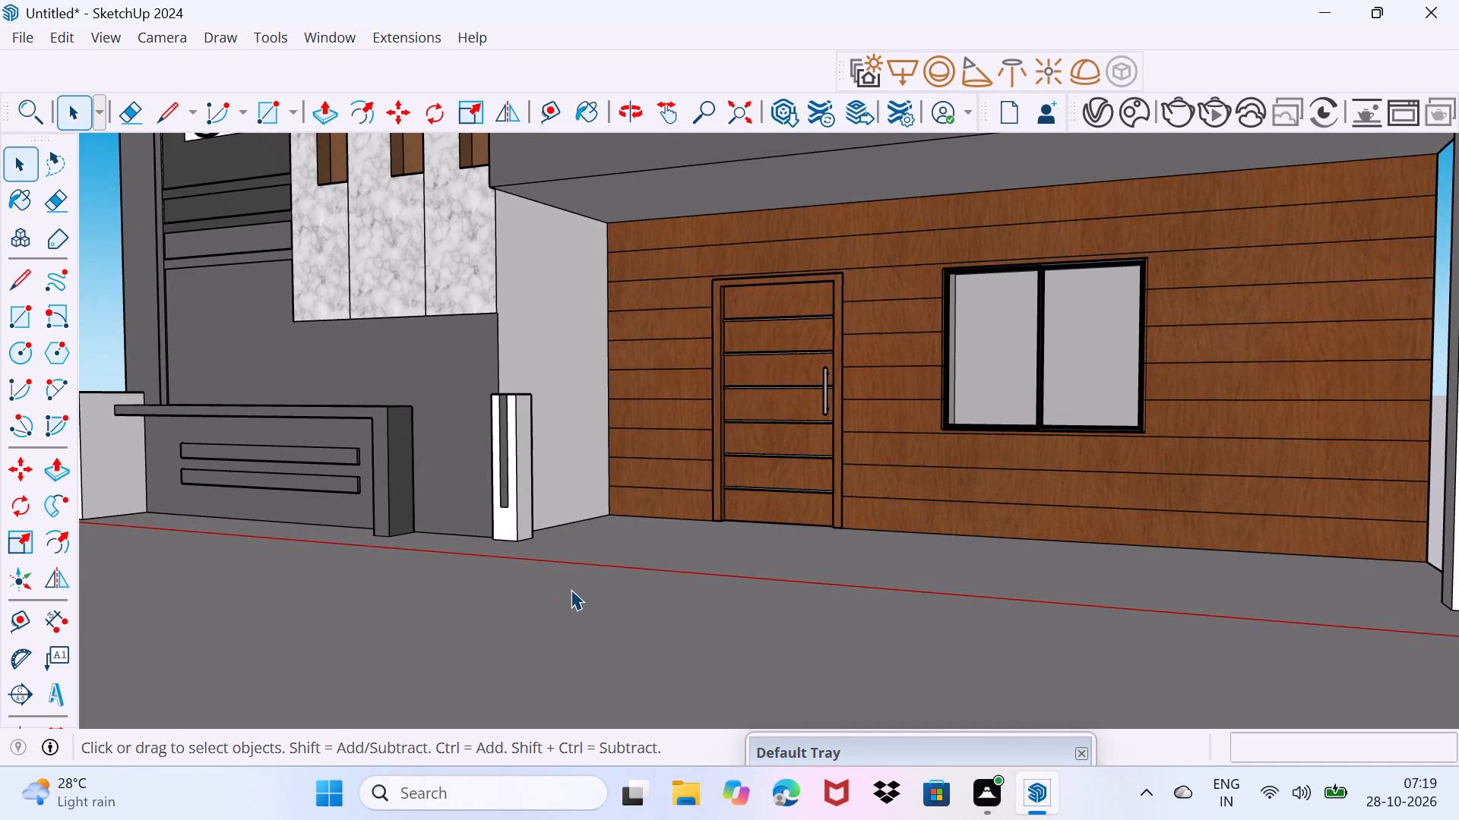
key(t)
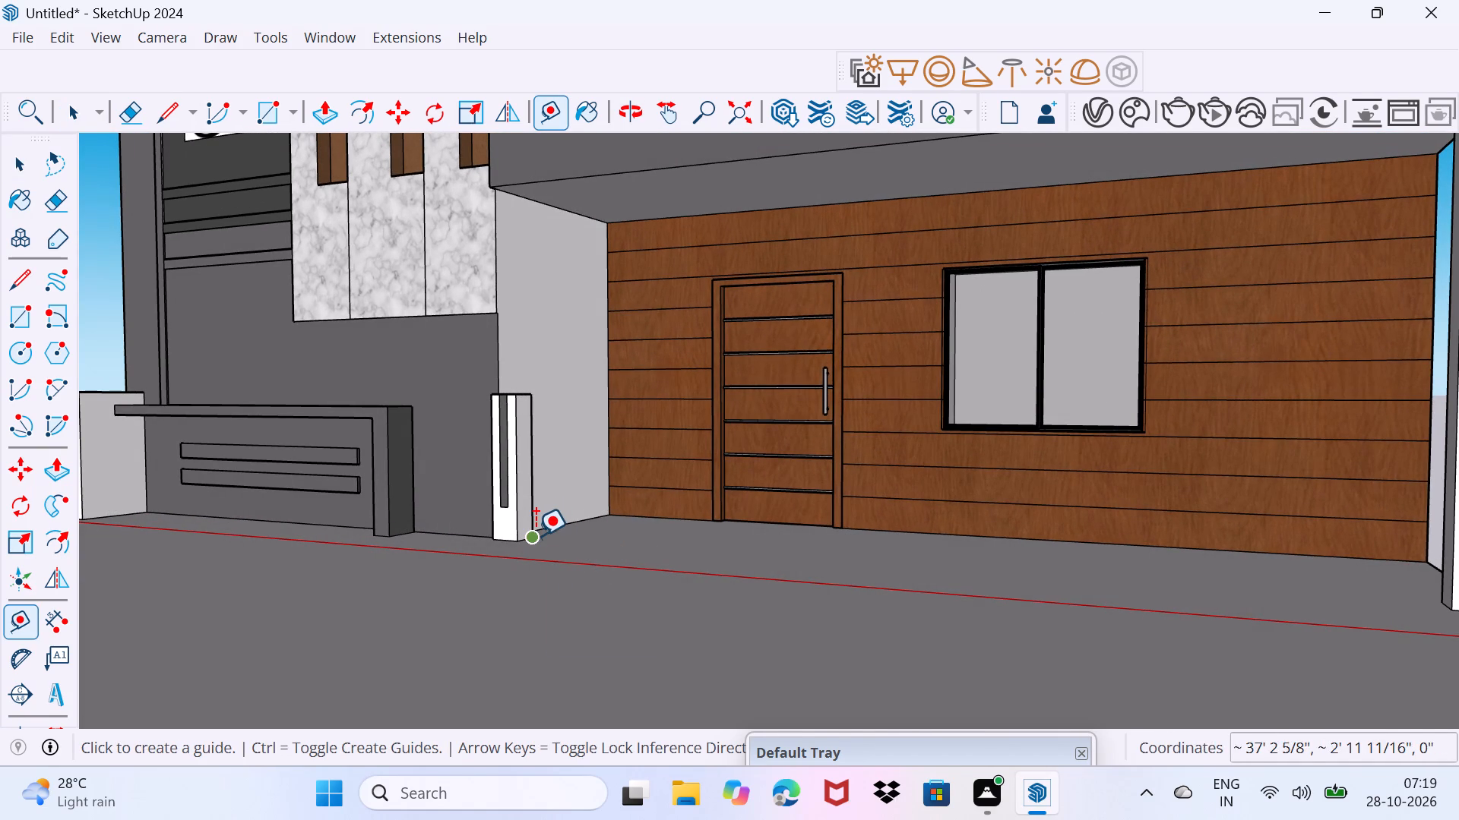
click(536, 535)
scroll(1016, 613, down, 3)
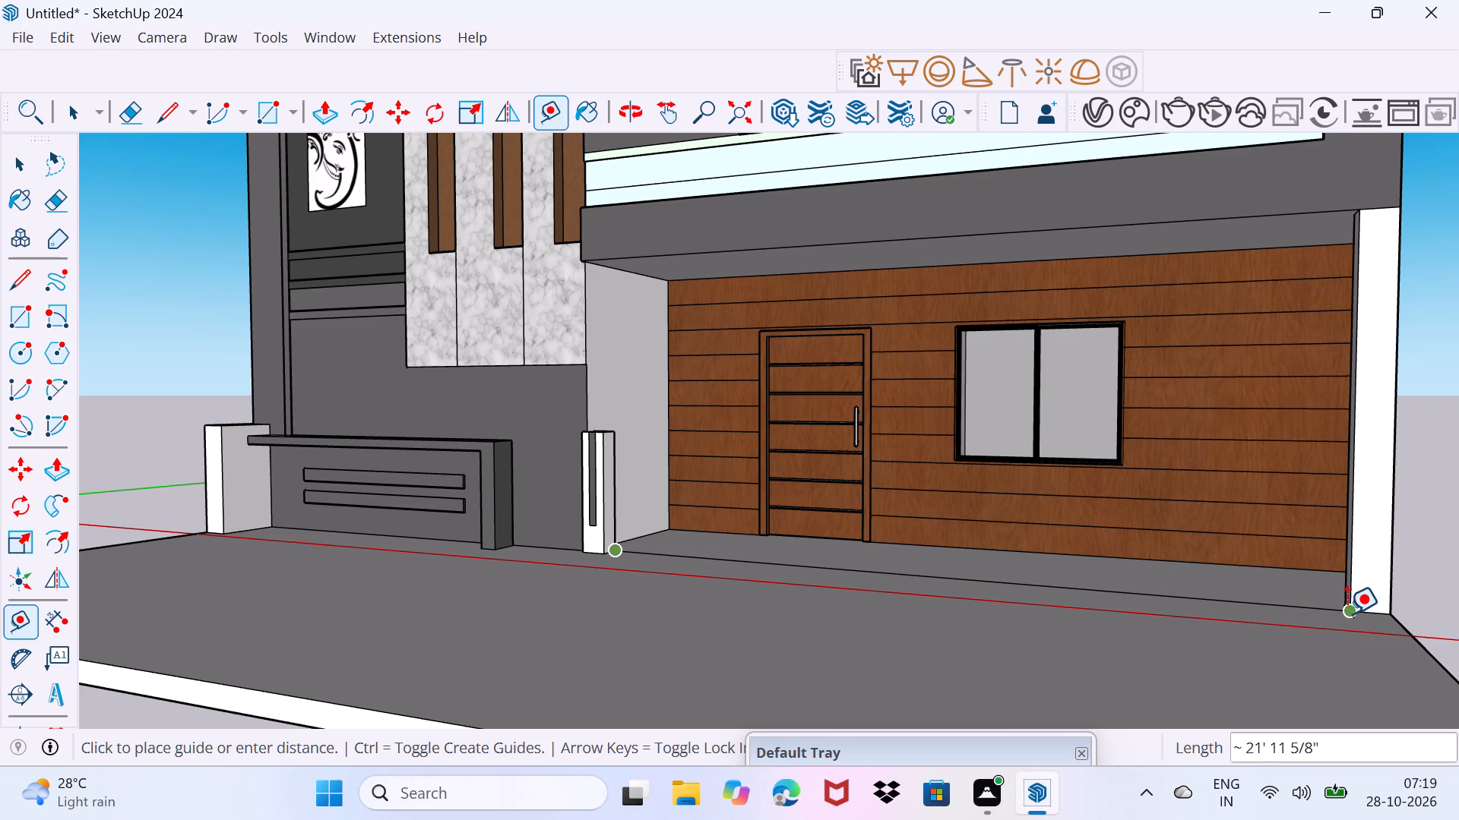
scroll(1347, 608, up, 3)
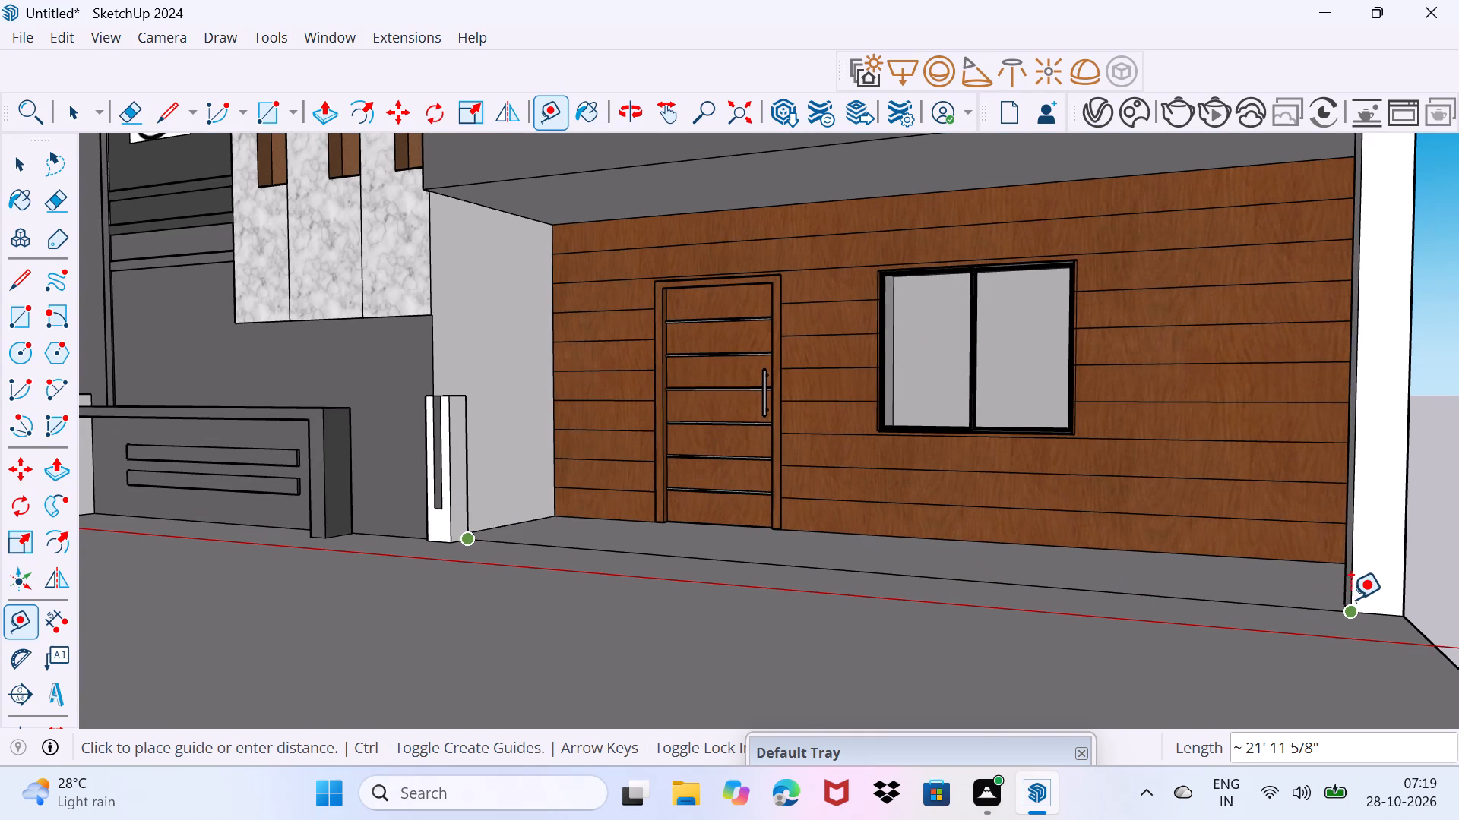
scroll(565, 473, up, 1)
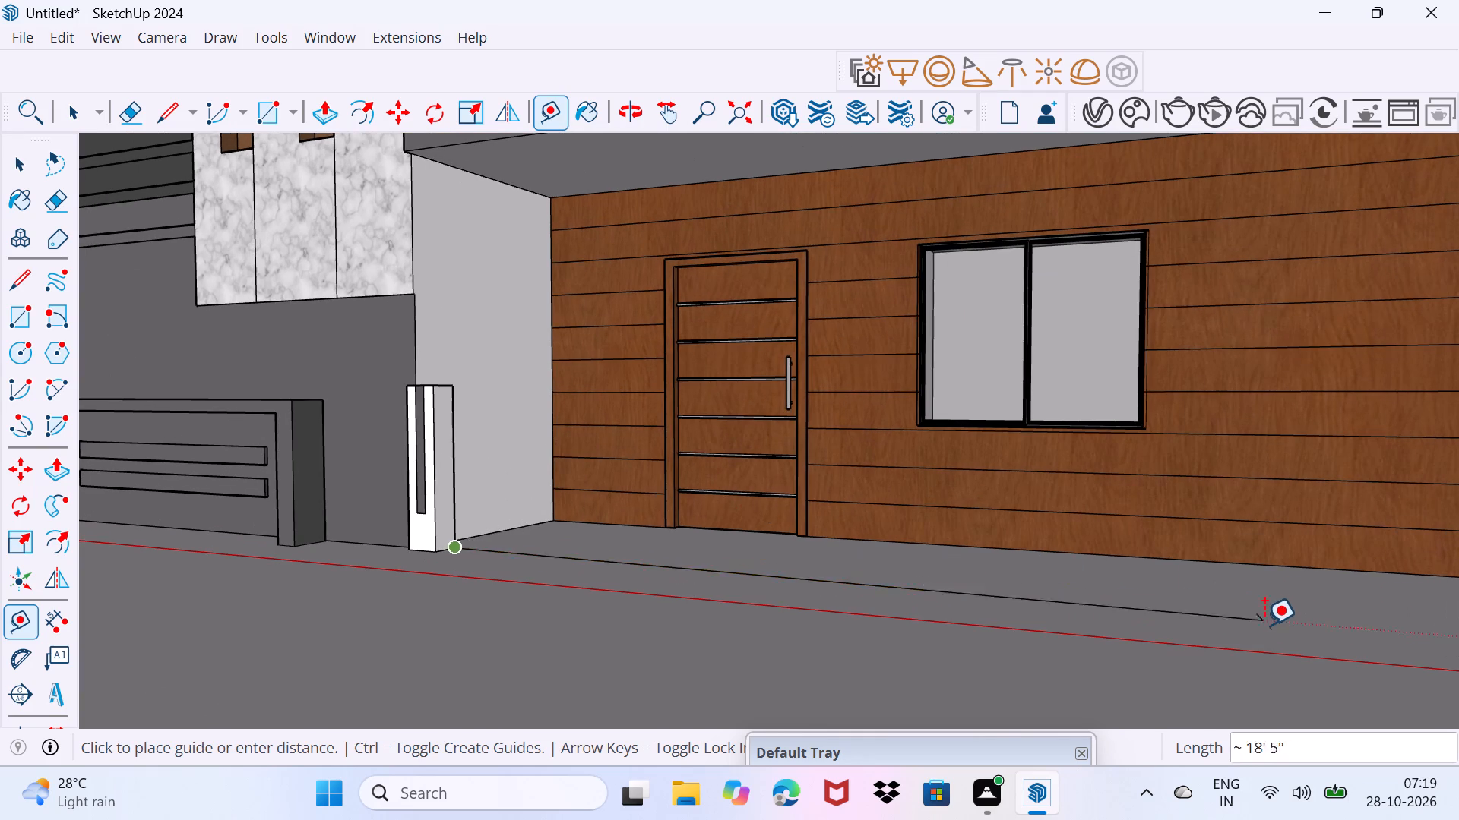
scroll(1264, 624, down, 4)
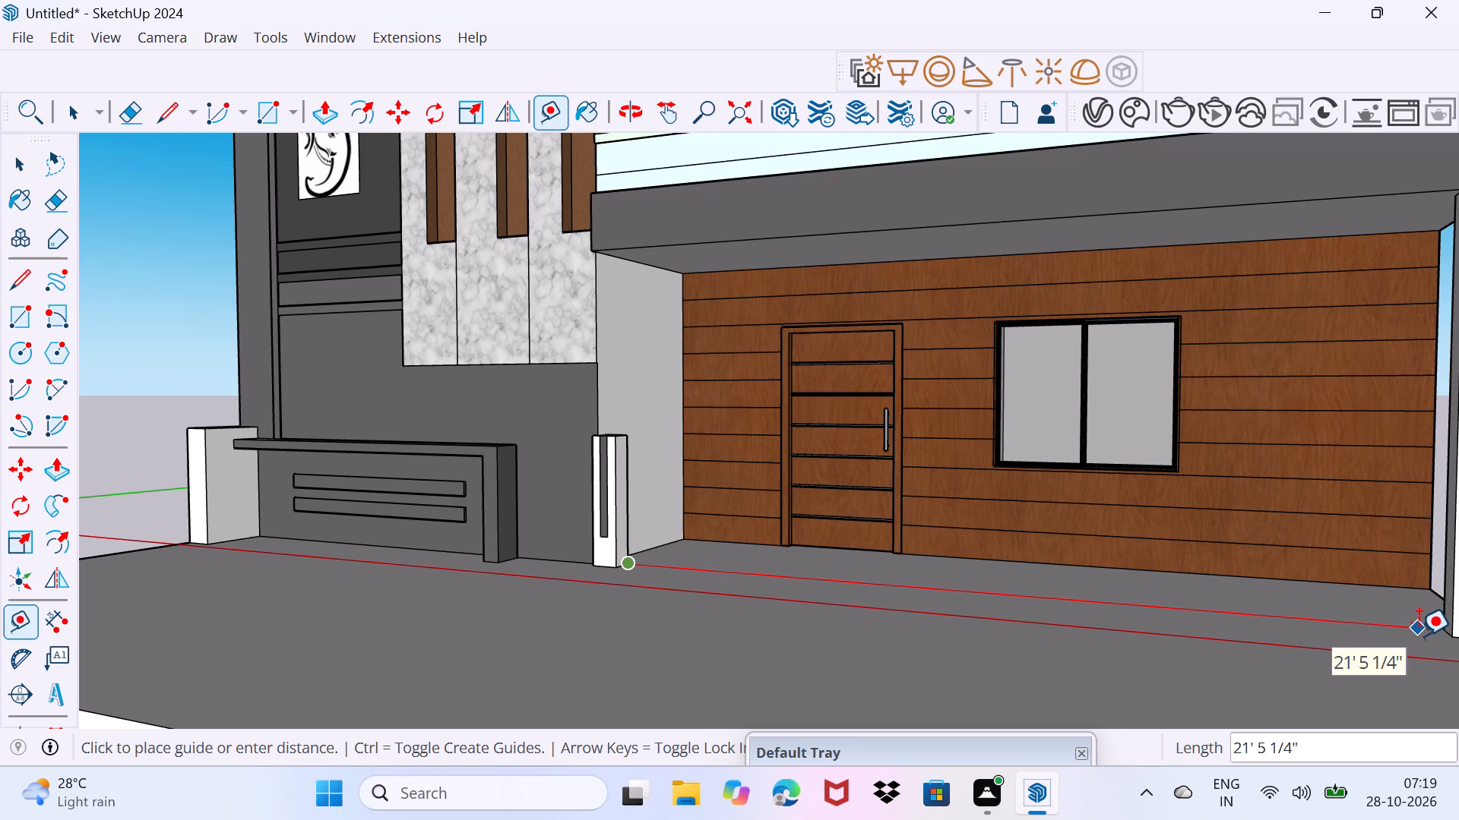
shift+middle_drag(1419, 635, 1150, 582)
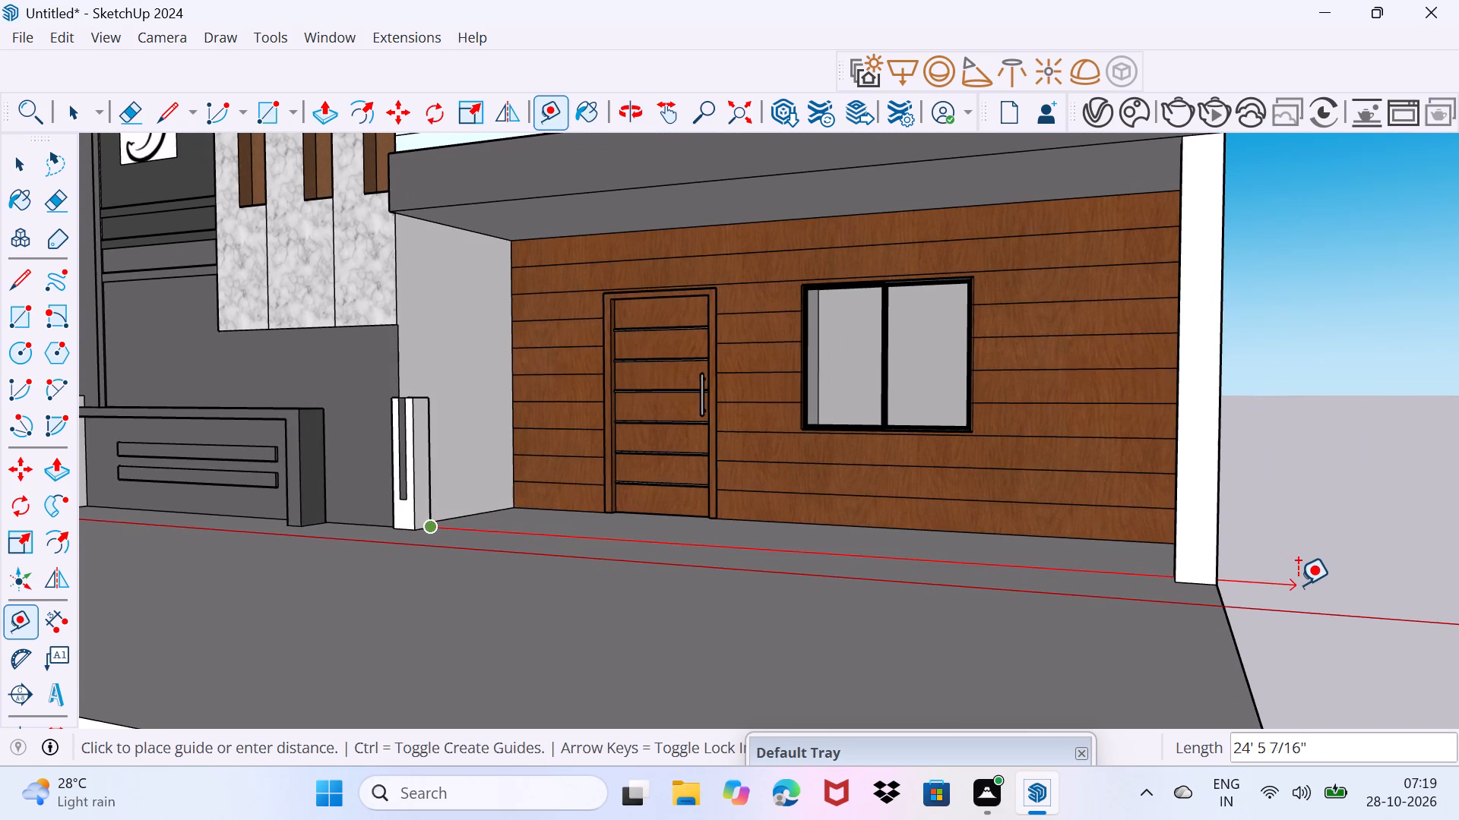
click(1299, 585)
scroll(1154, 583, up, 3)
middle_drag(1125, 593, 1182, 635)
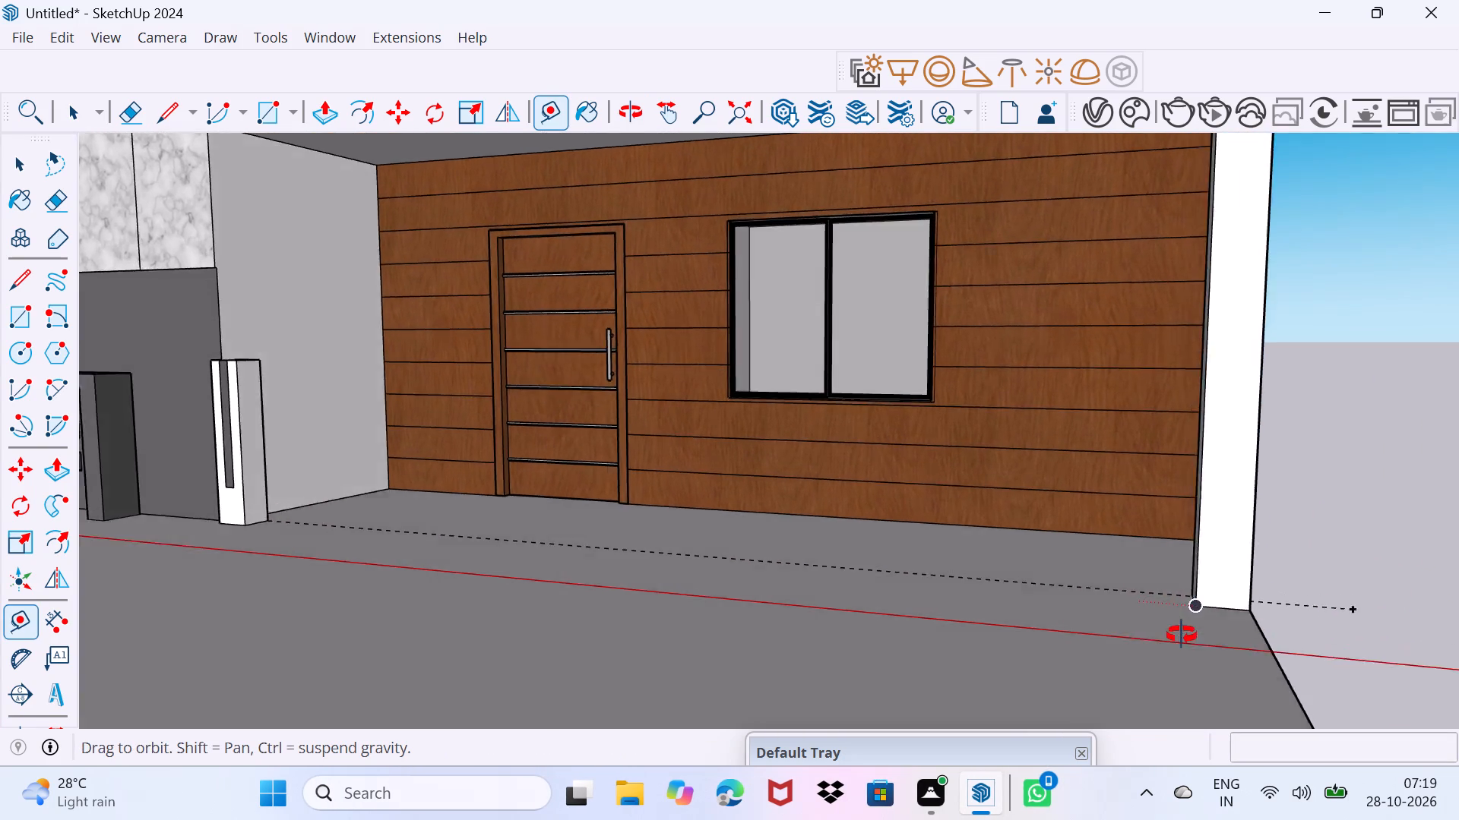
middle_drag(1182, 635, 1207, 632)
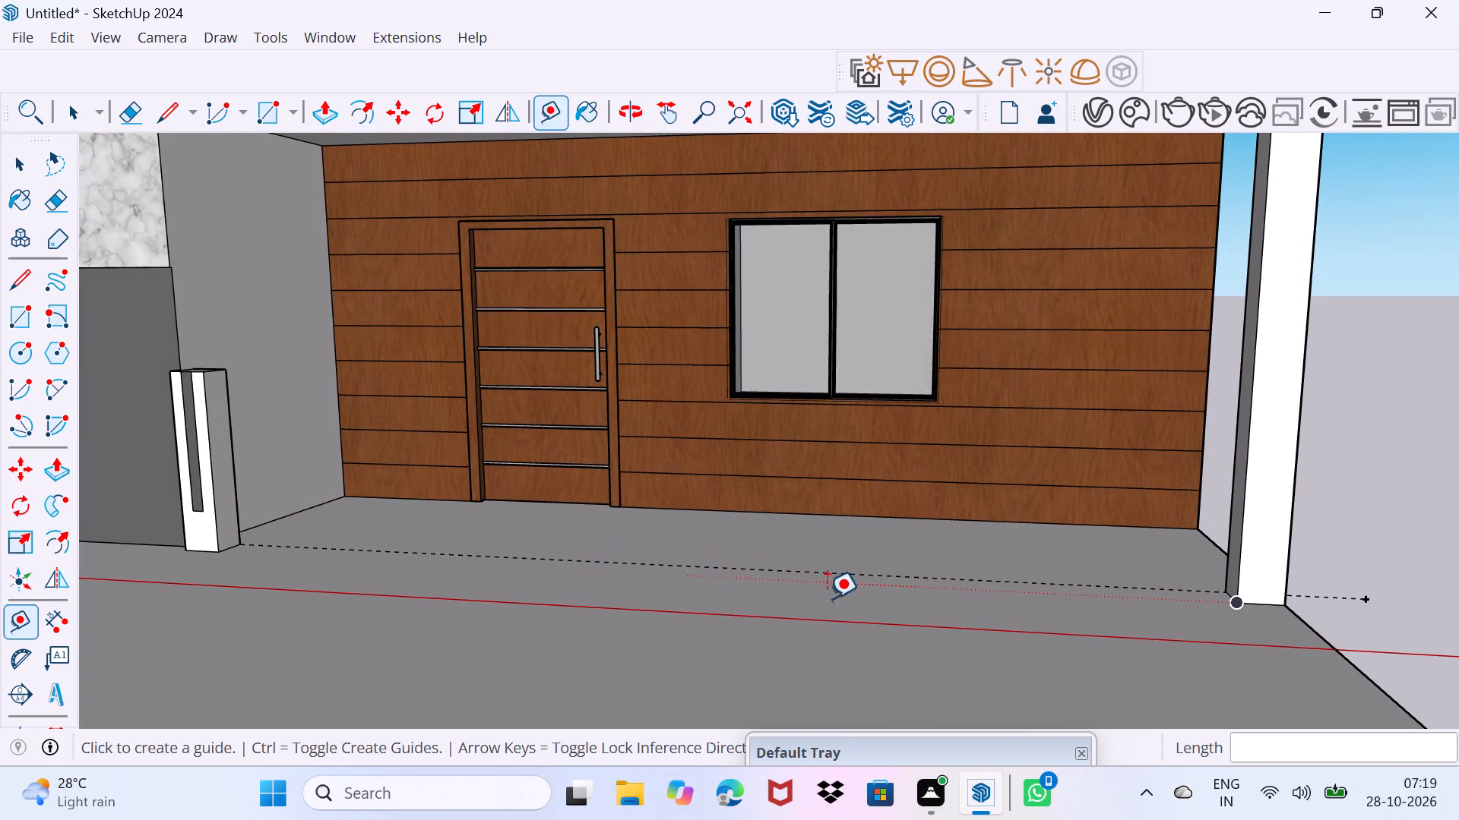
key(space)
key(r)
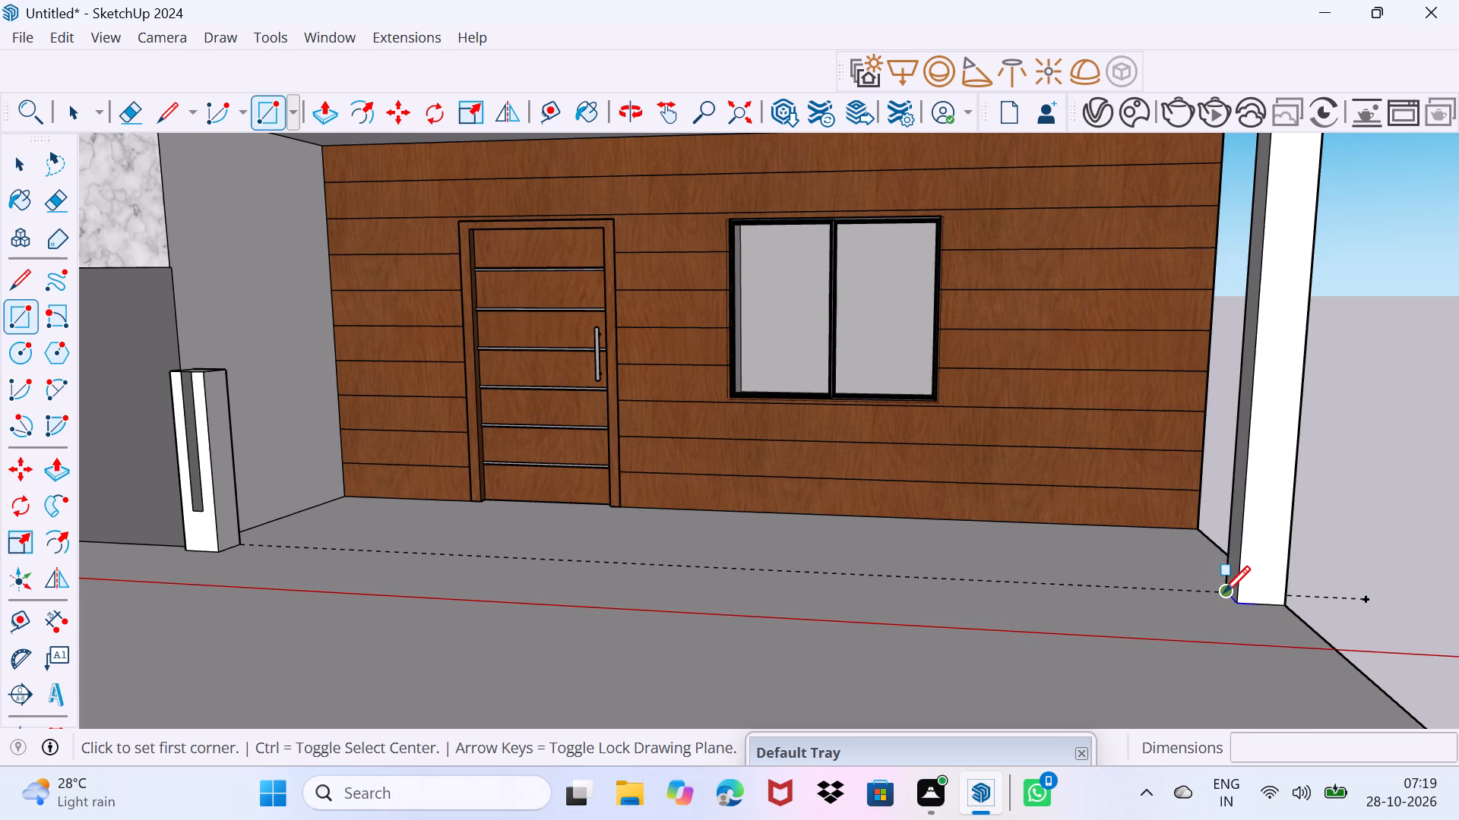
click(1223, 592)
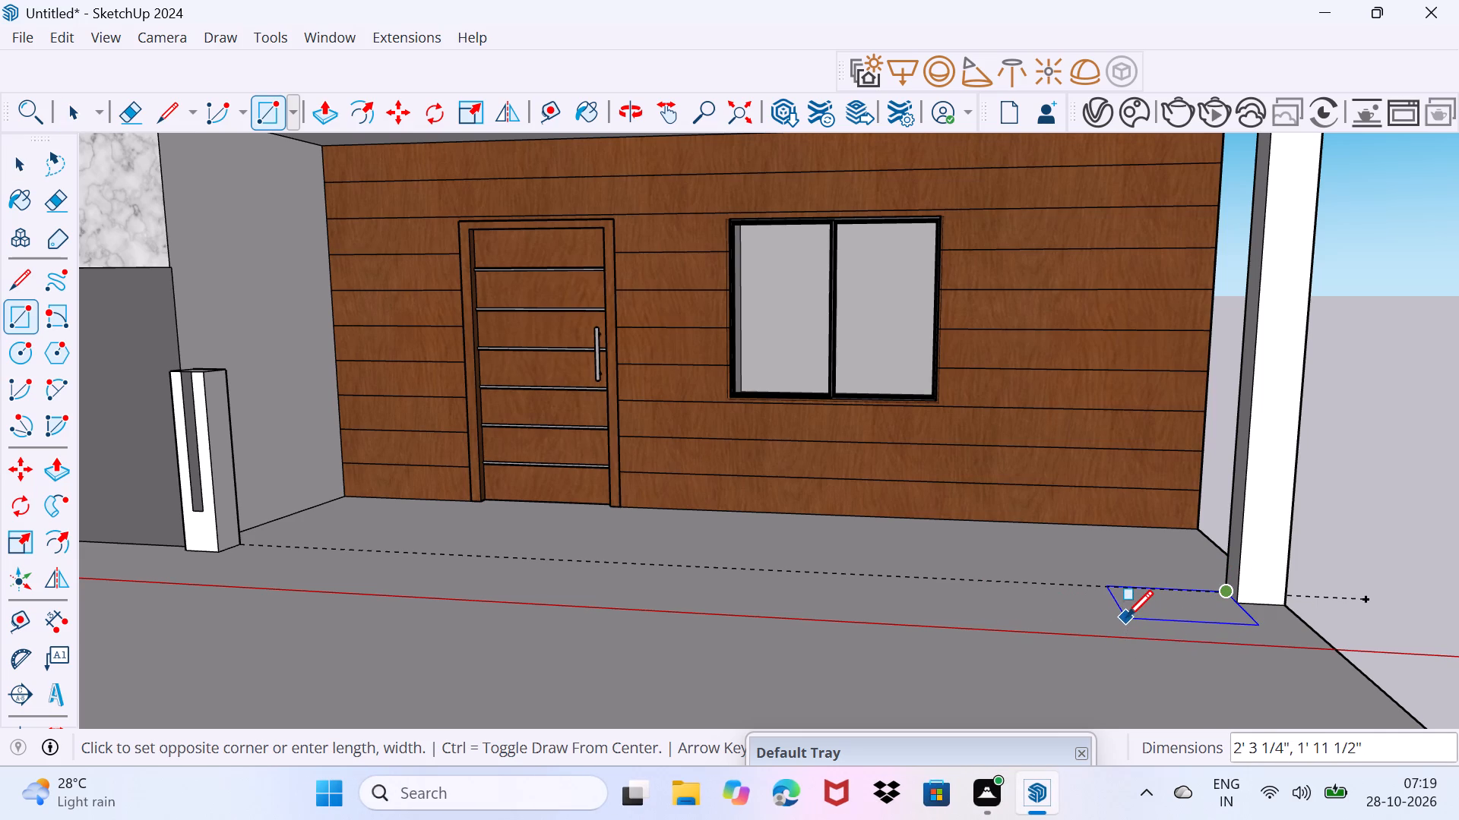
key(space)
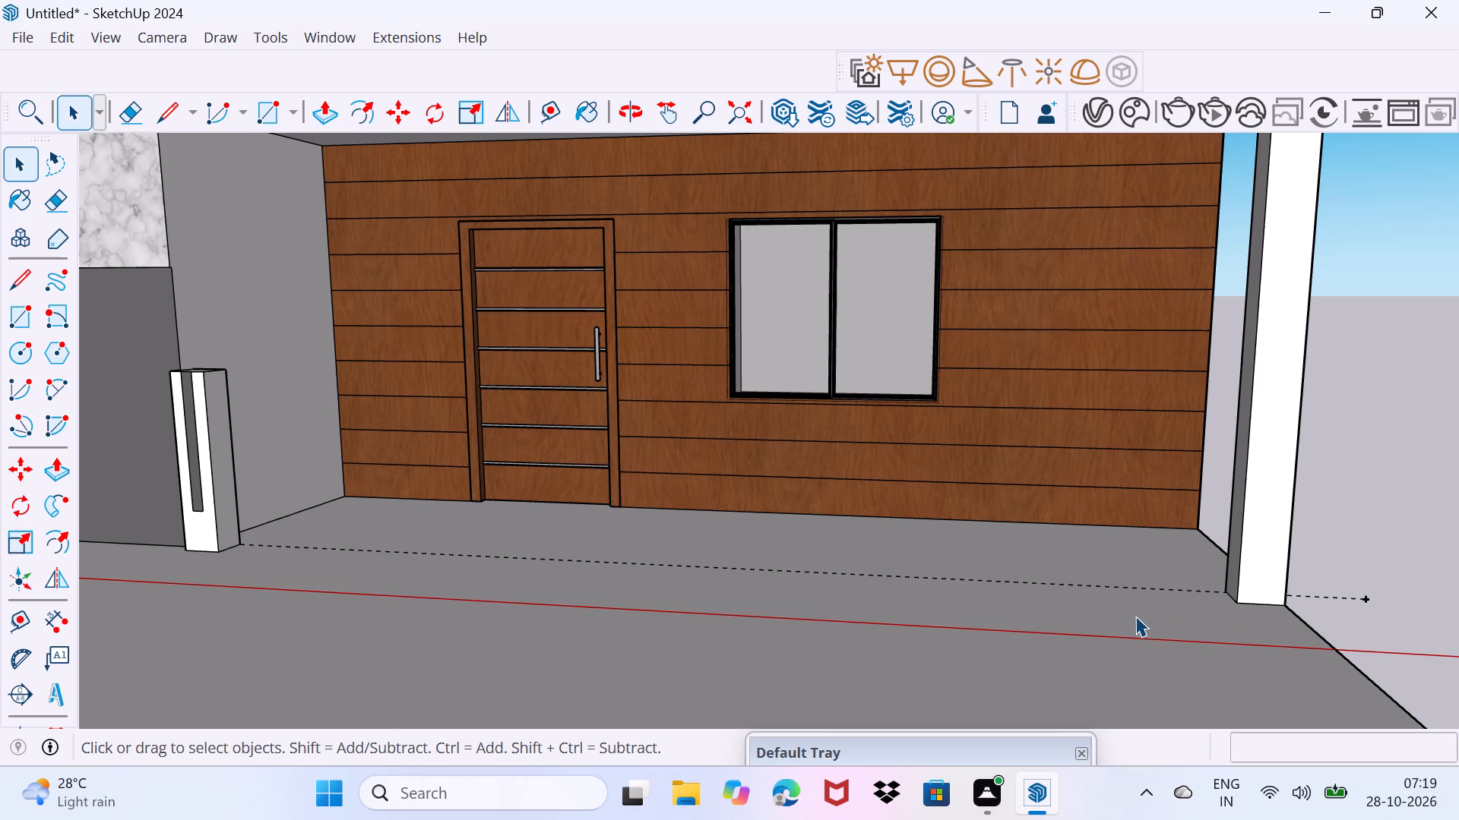
Place a second guide about 22' 7" long from the short post's front base corner along the red axis to the porch column.
key(t)
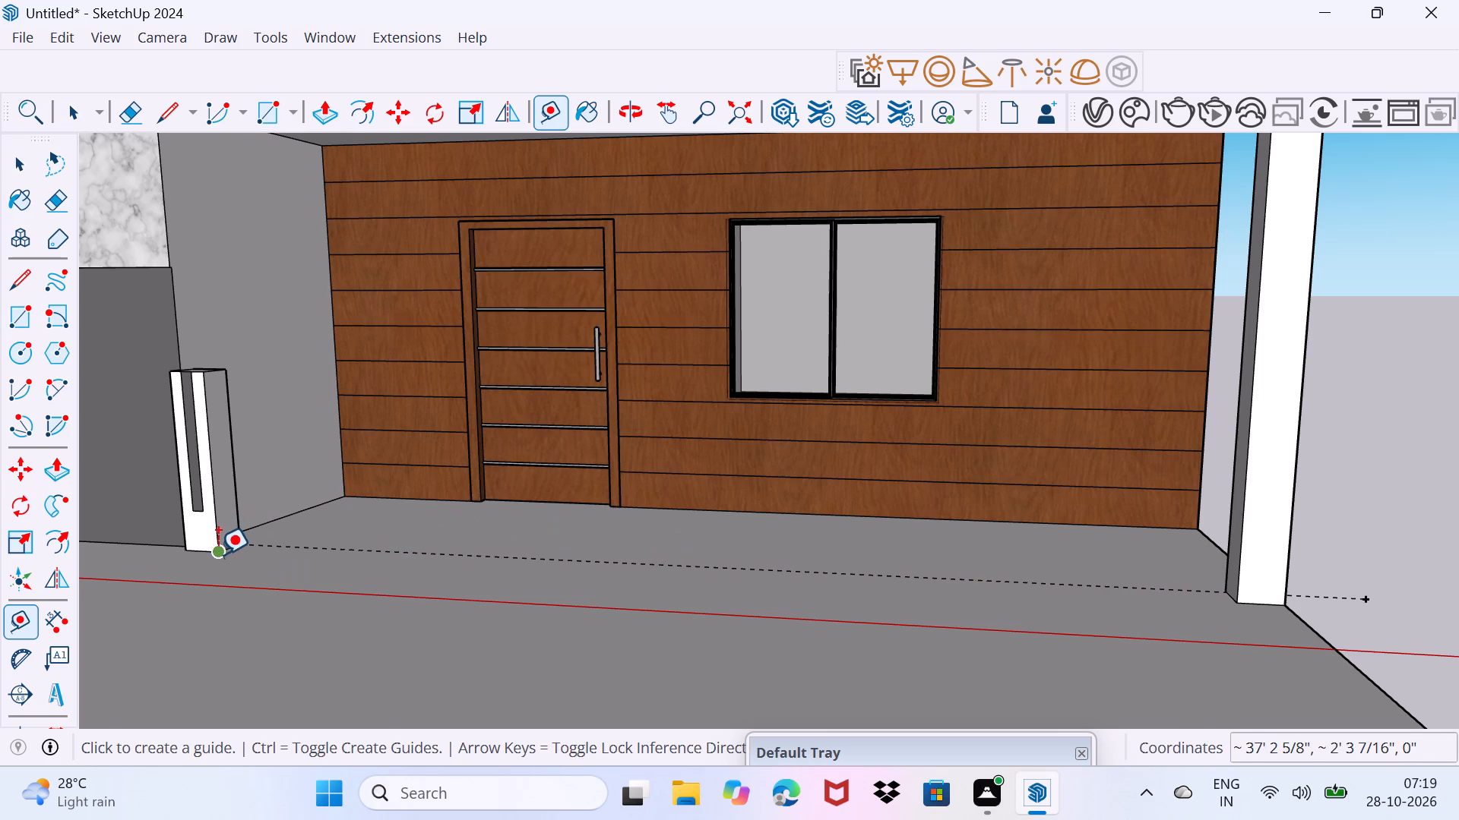
drag(218, 554, 252, 571)
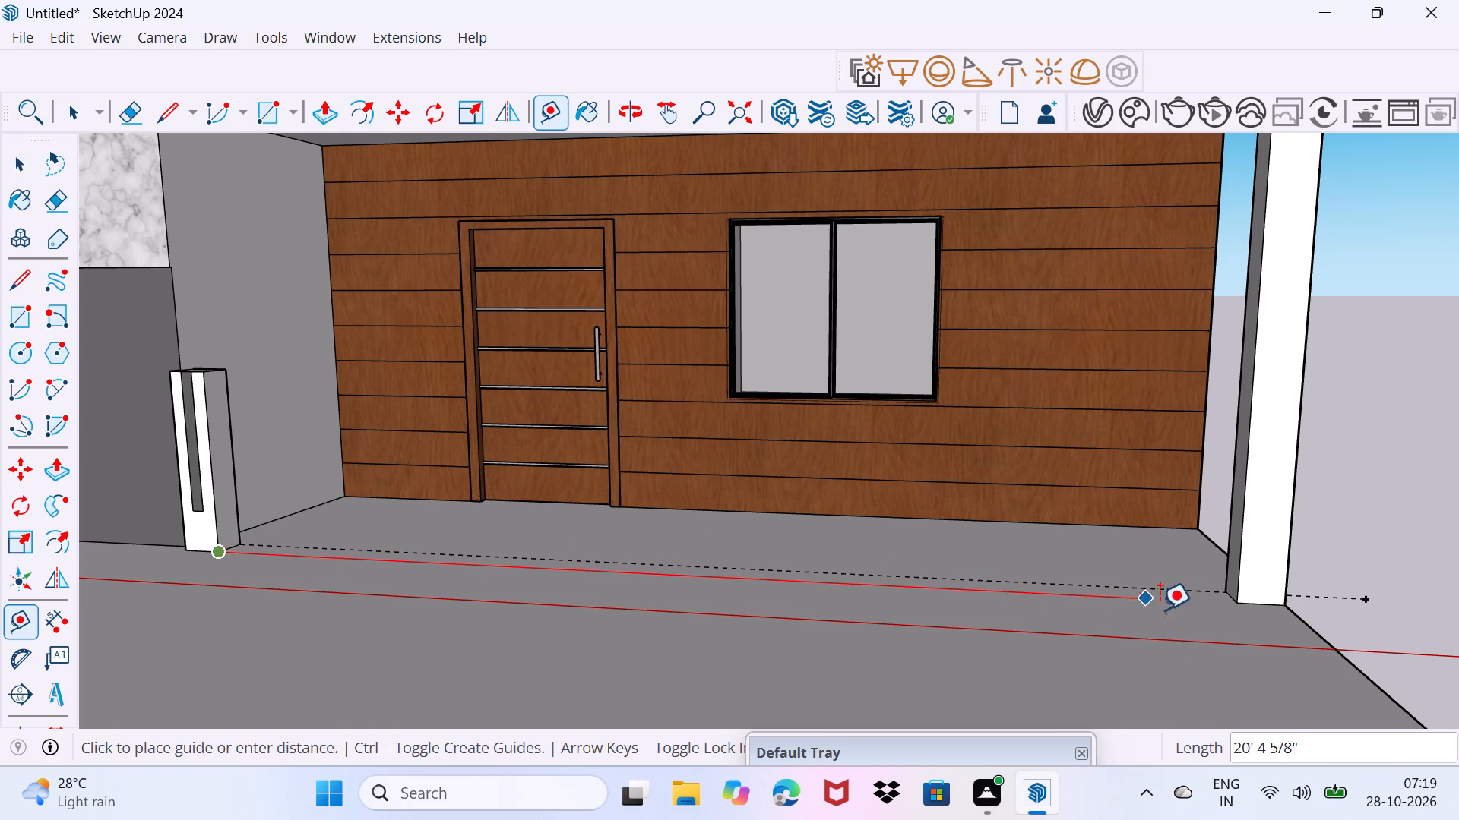
click(1272, 617)
Draw a rectangle about 1' 1" by 8 3/8" on the porch floor, spanning the gap between the two guides.
scroll(1272, 617, up, 1)
scroll(1156, 583, up, 3)
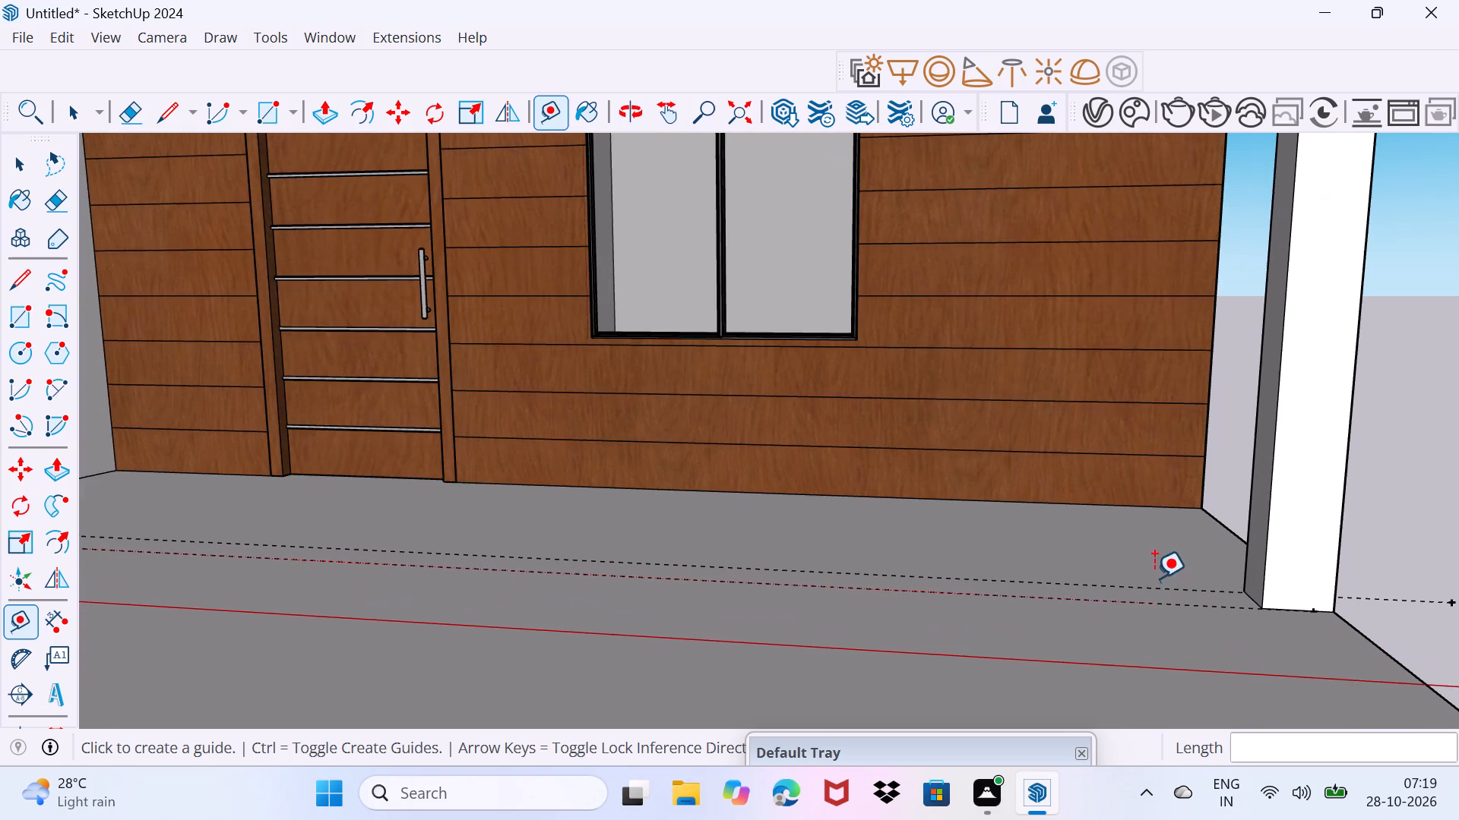
scroll(1157, 588, up, 2)
middle_drag(1157, 588, 1172, 609)
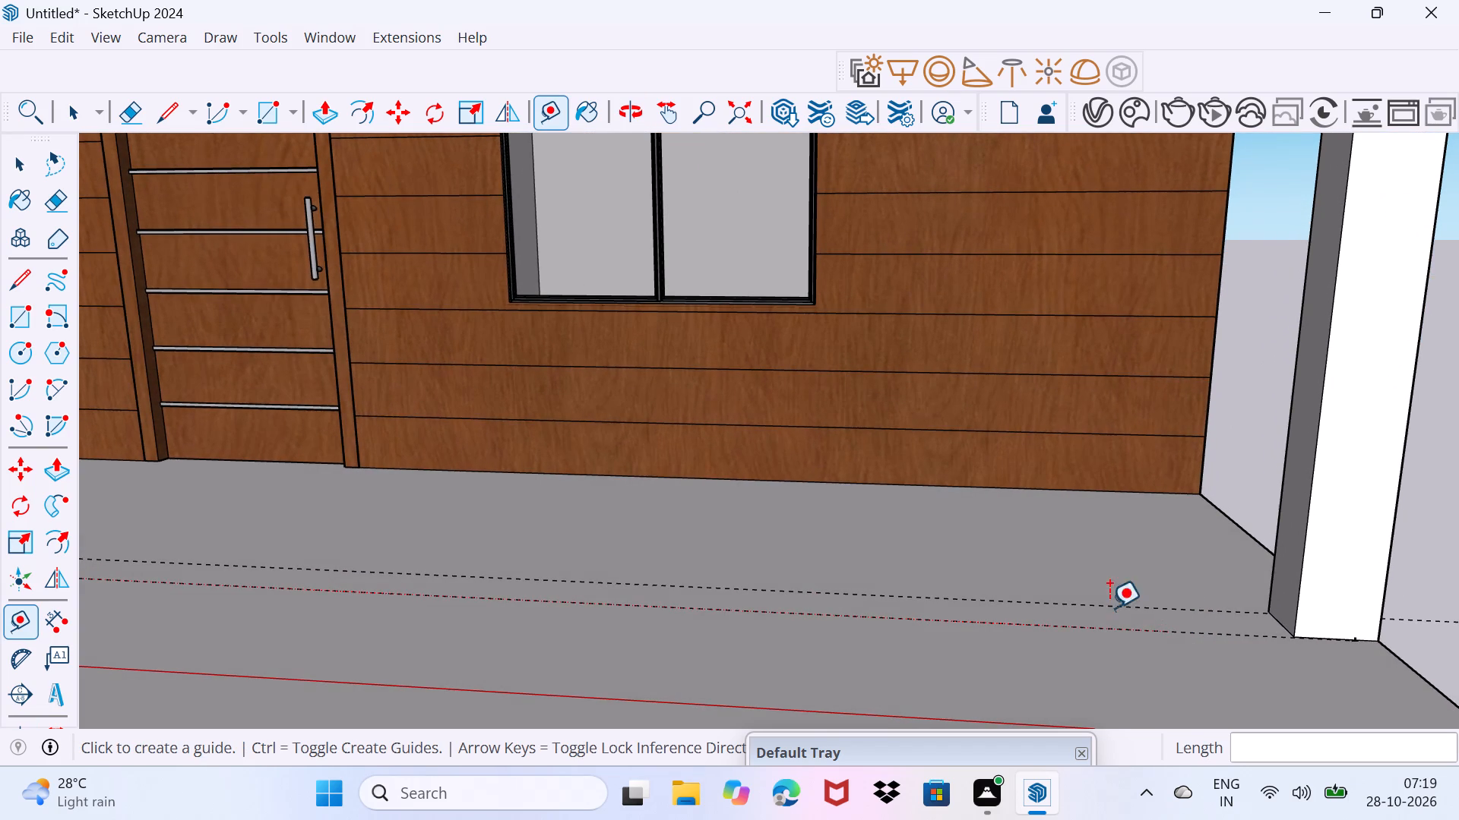
key(r)
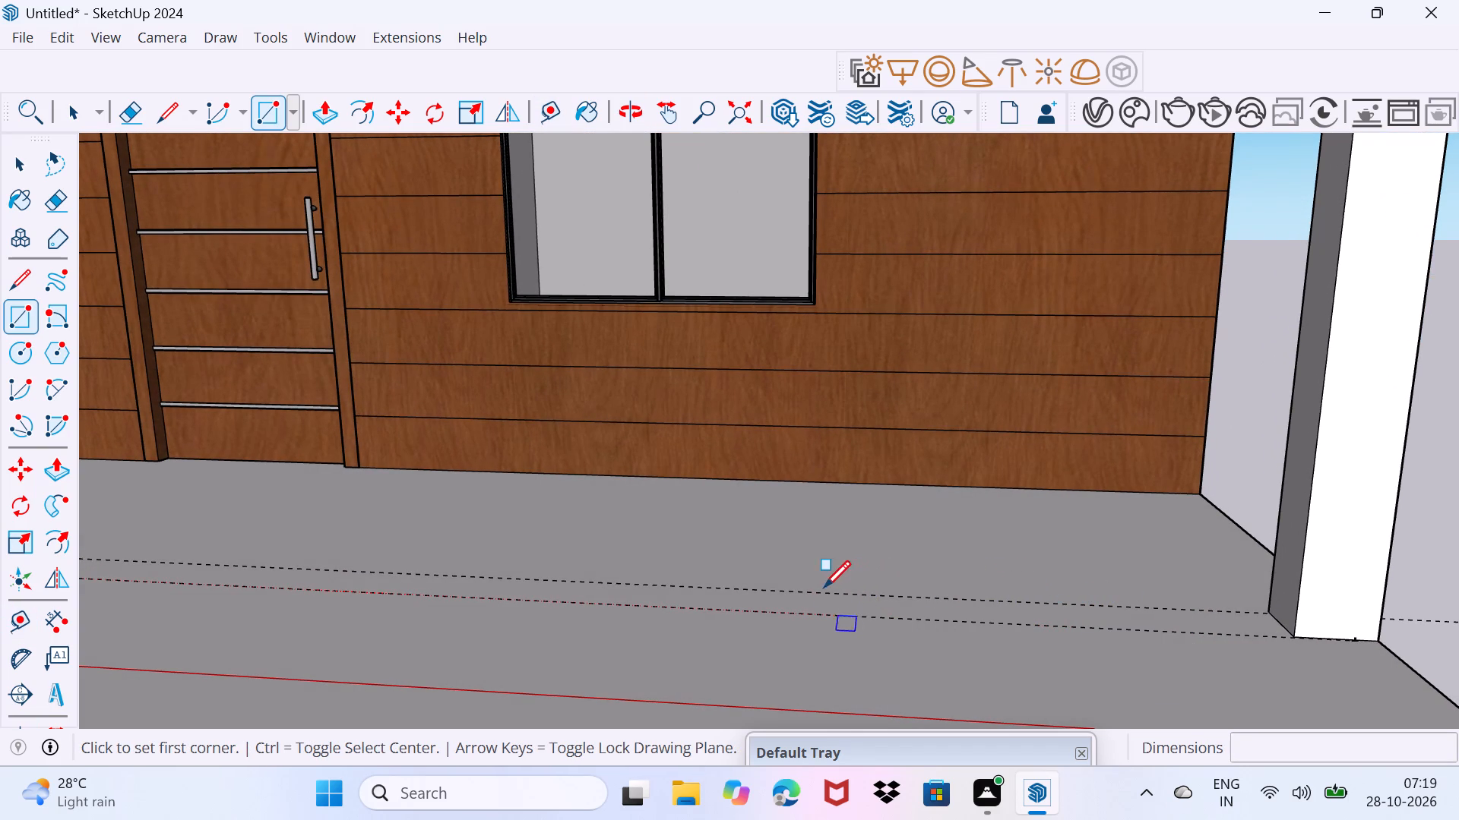
scroll(812, 609, up, 10)
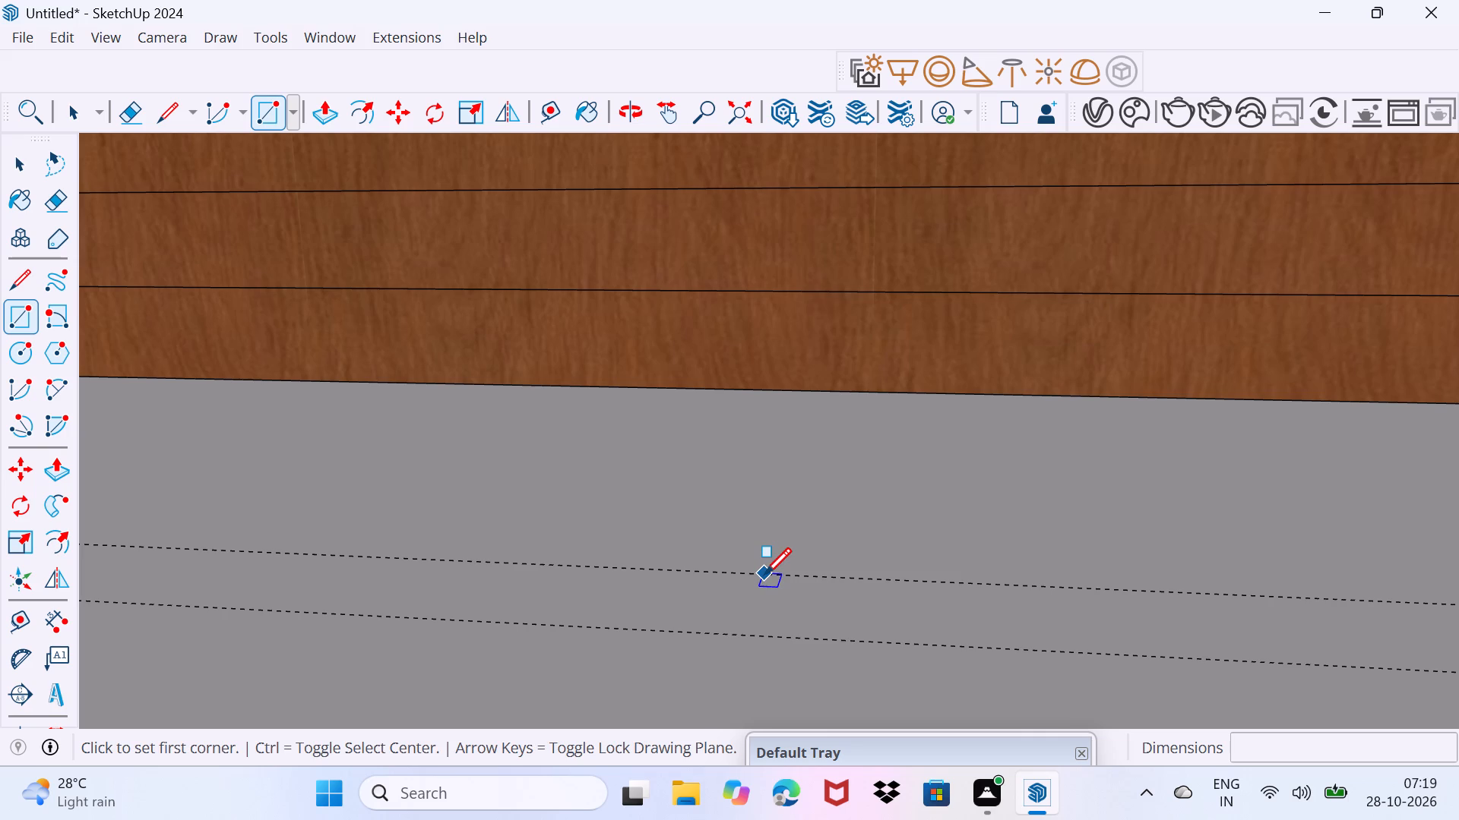
click(764, 573)
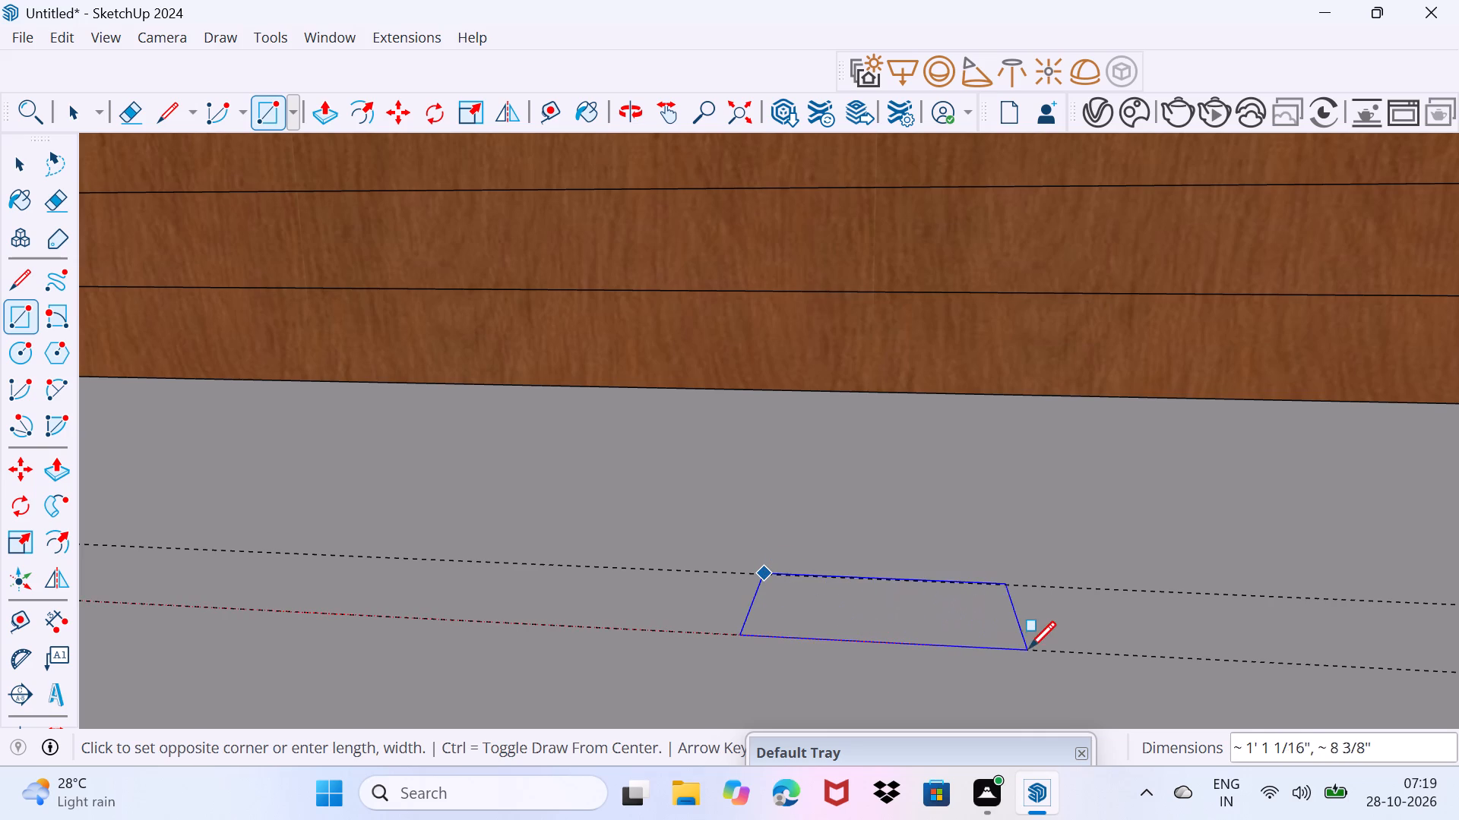
click(1032, 648)
key(v)
key(space)
key(space)
Push/Pull the small floor rectangle between the guides up 5'.
scroll(898, 580, down, 9)
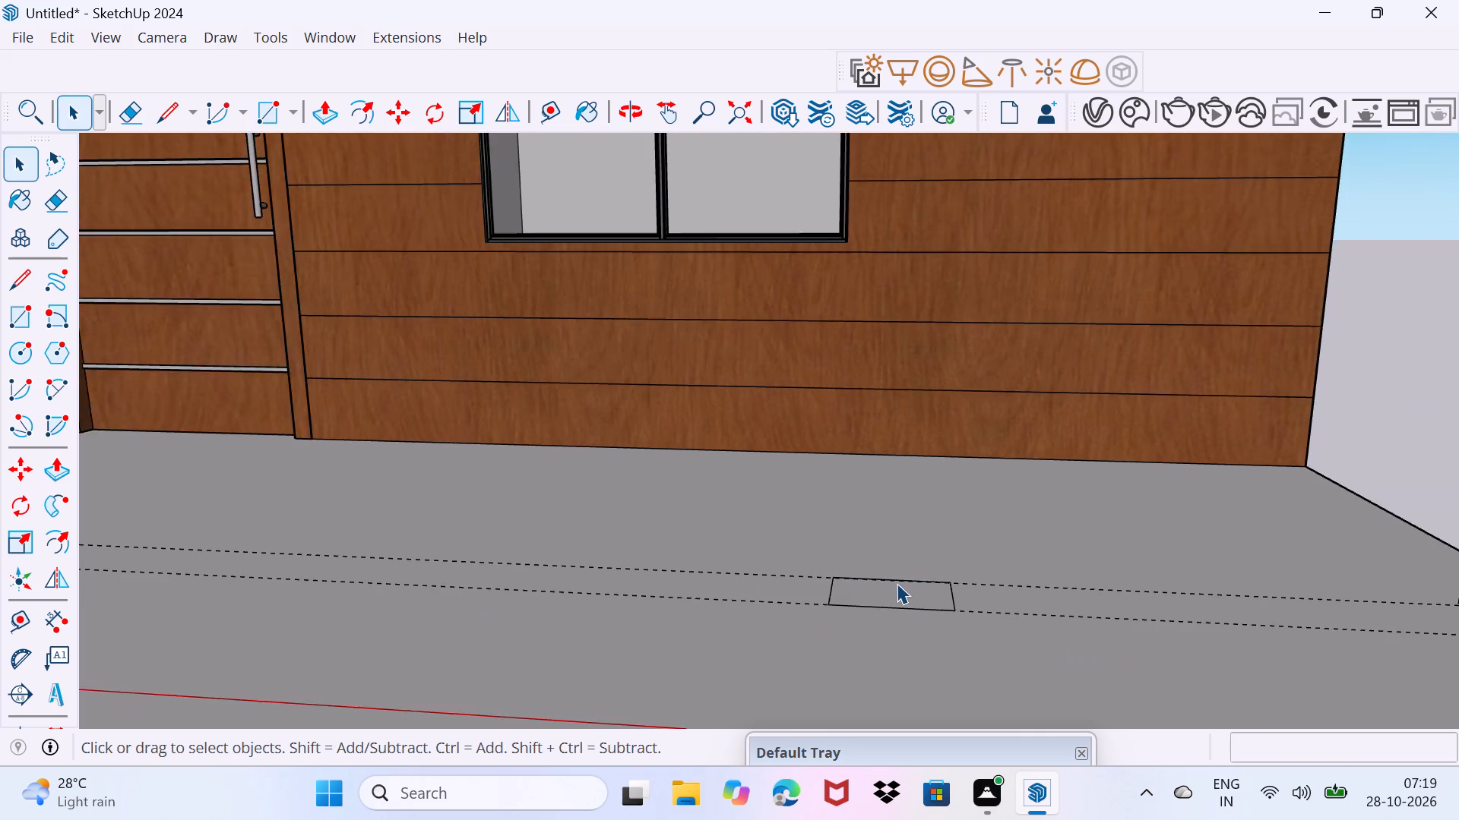
scroll(897, 583, down, 9)
scroll(897, 585, up, 3)
click(897, 585)
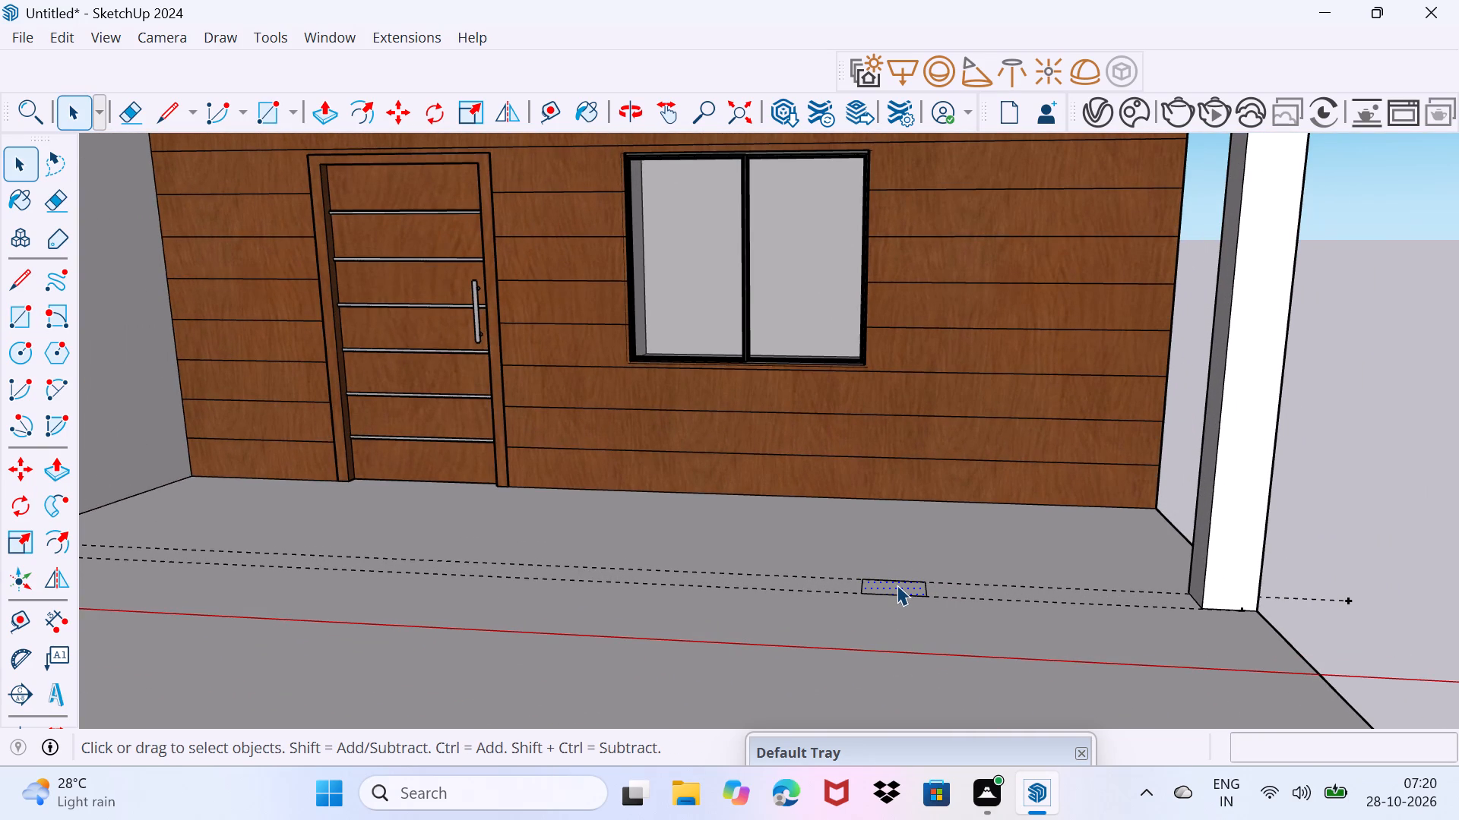
key(p)
click(897, 583)
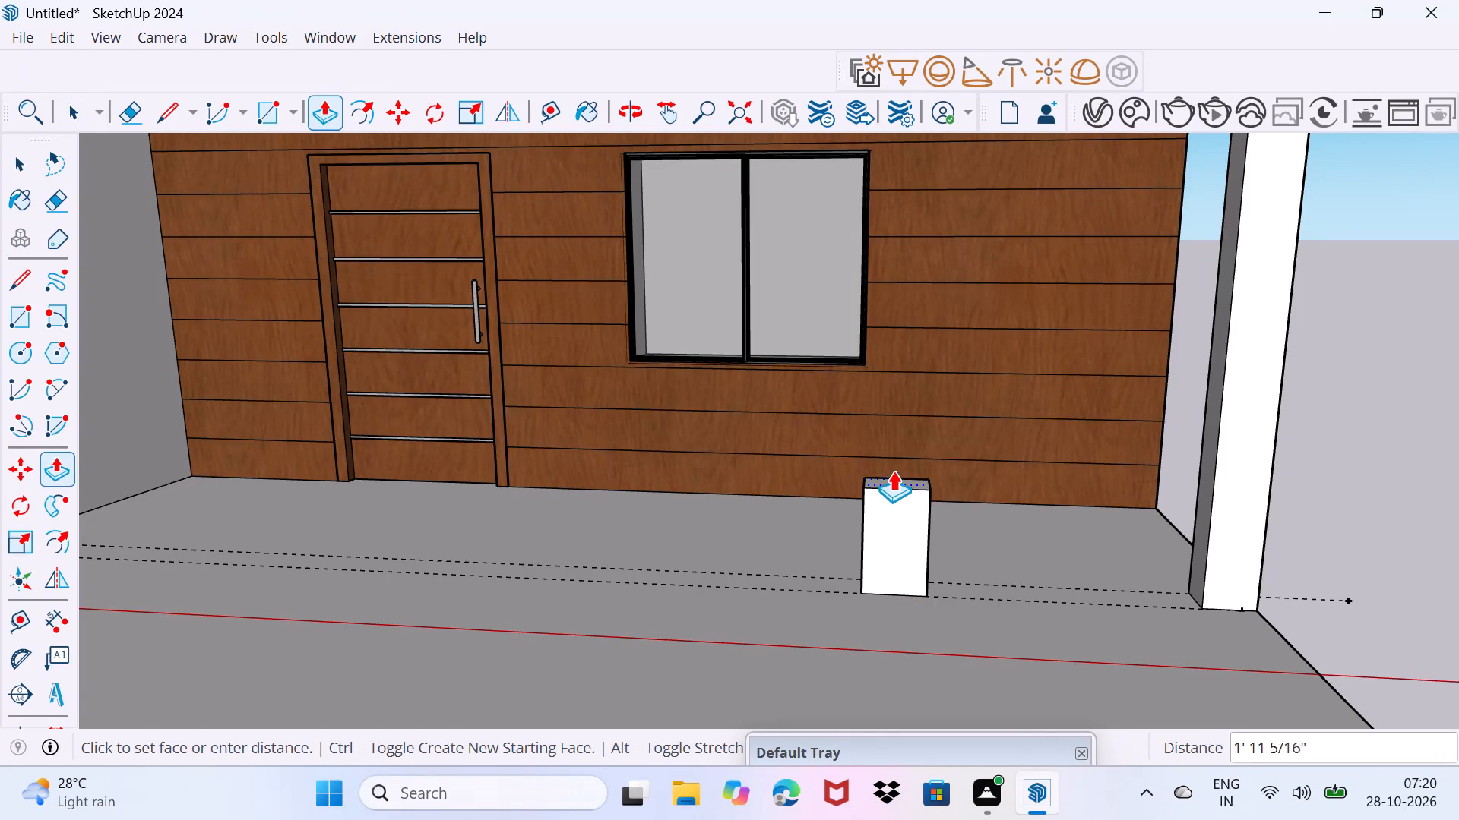
text(5')
key(Return)
Push/Pull the block's side face about 4' 5 1/2" to meet the porch column, forming a low wall.
middle_drag(907, 526, 697, 530)
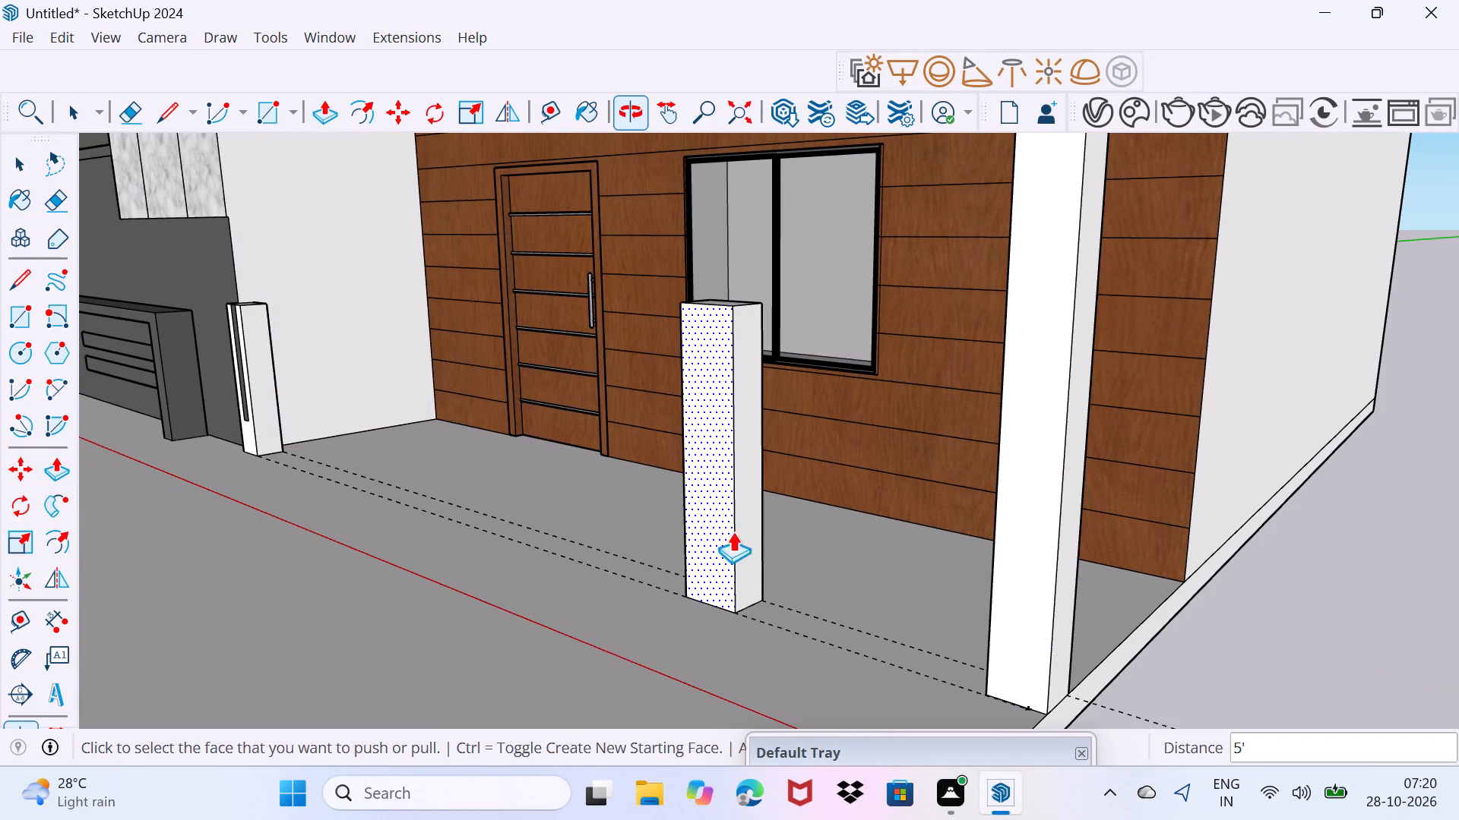
click(742, 528)
click(997, 618)
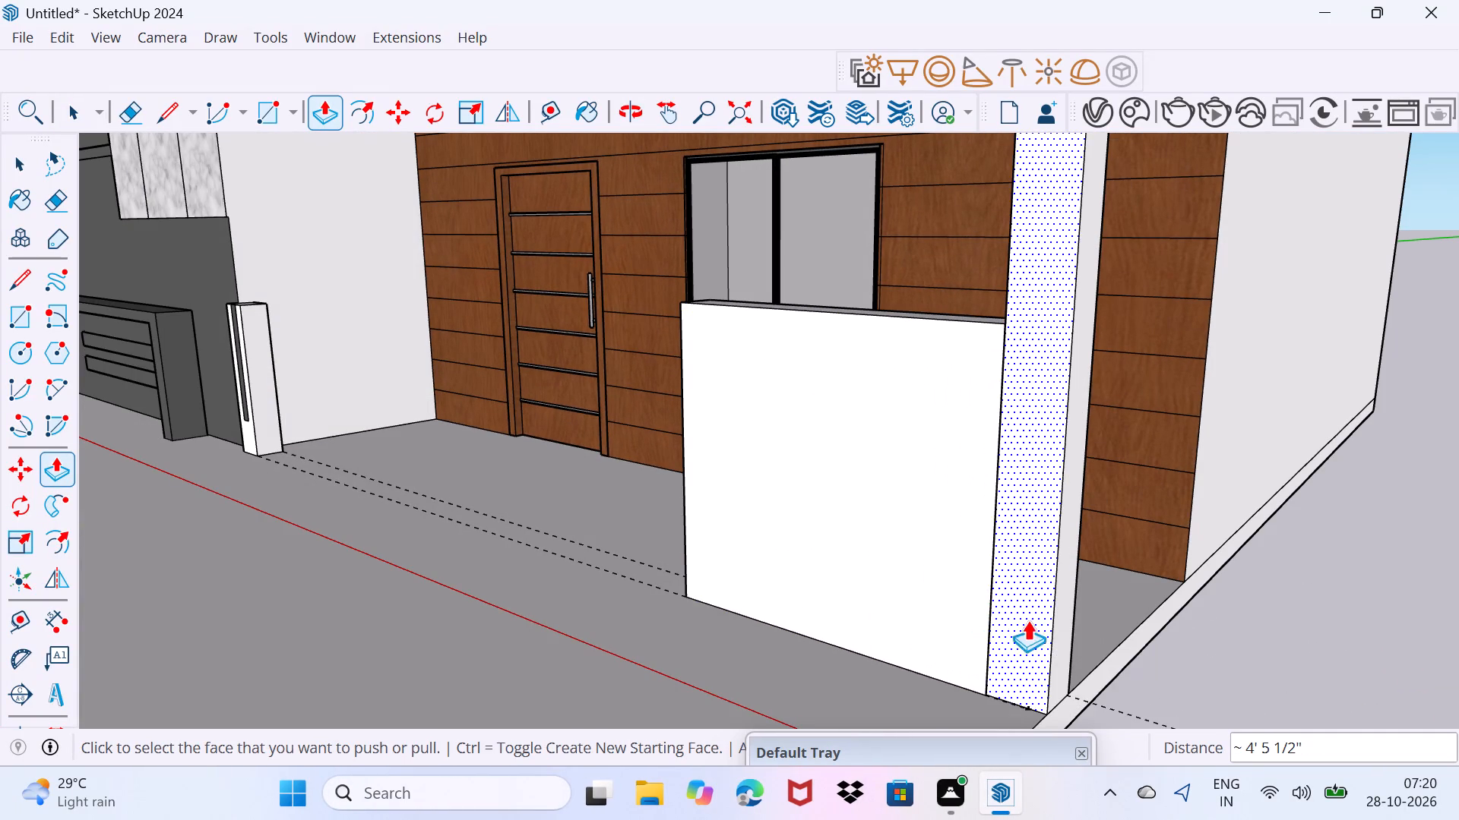
Push/Pull the short post's top face up to the height of the new low wall.
middle_drag(954, 617, 673, 589)
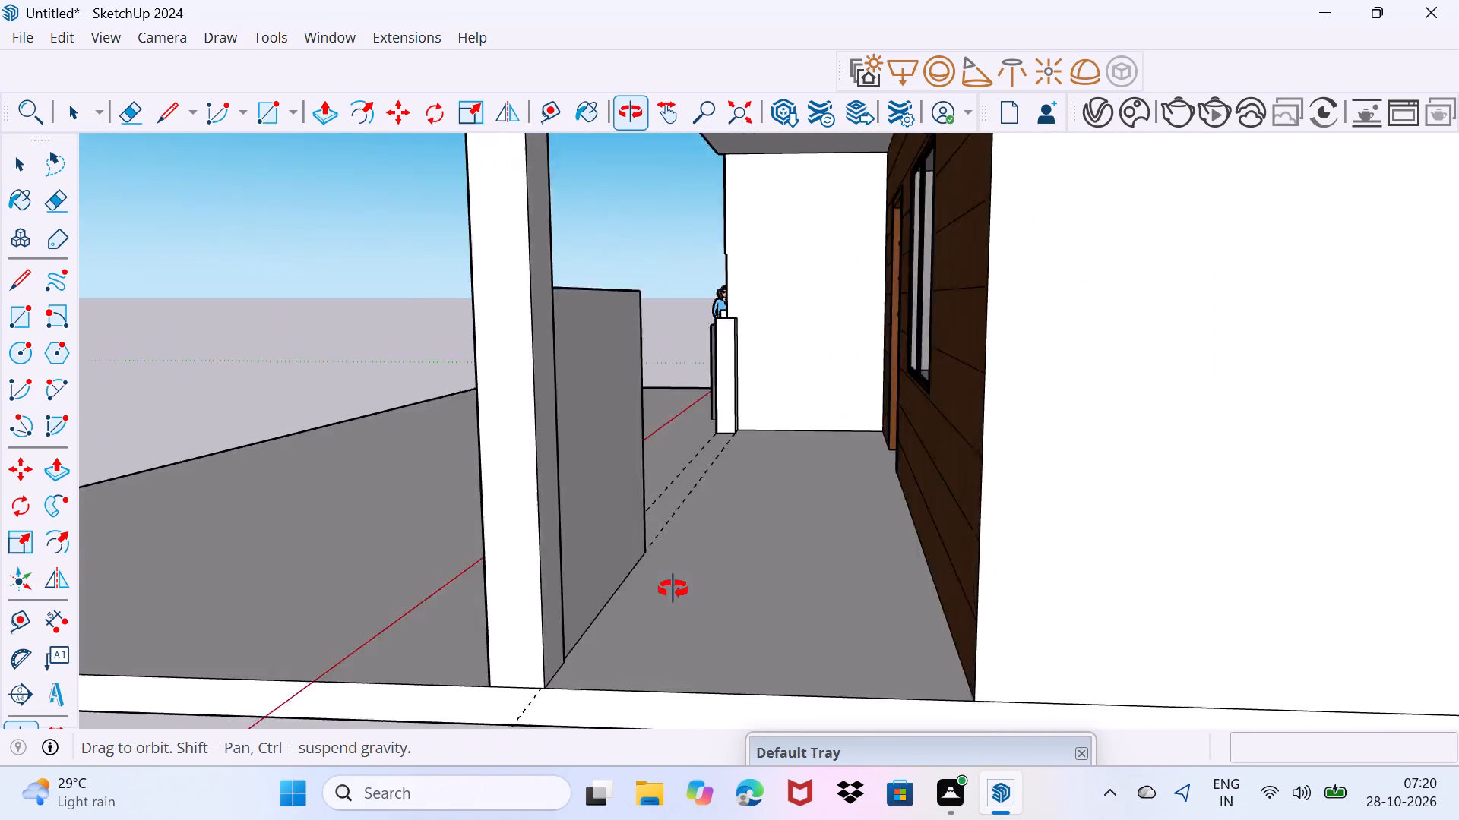
middle_drag(673, 589, 976, 589)
scroll(223, 379, up, 3)
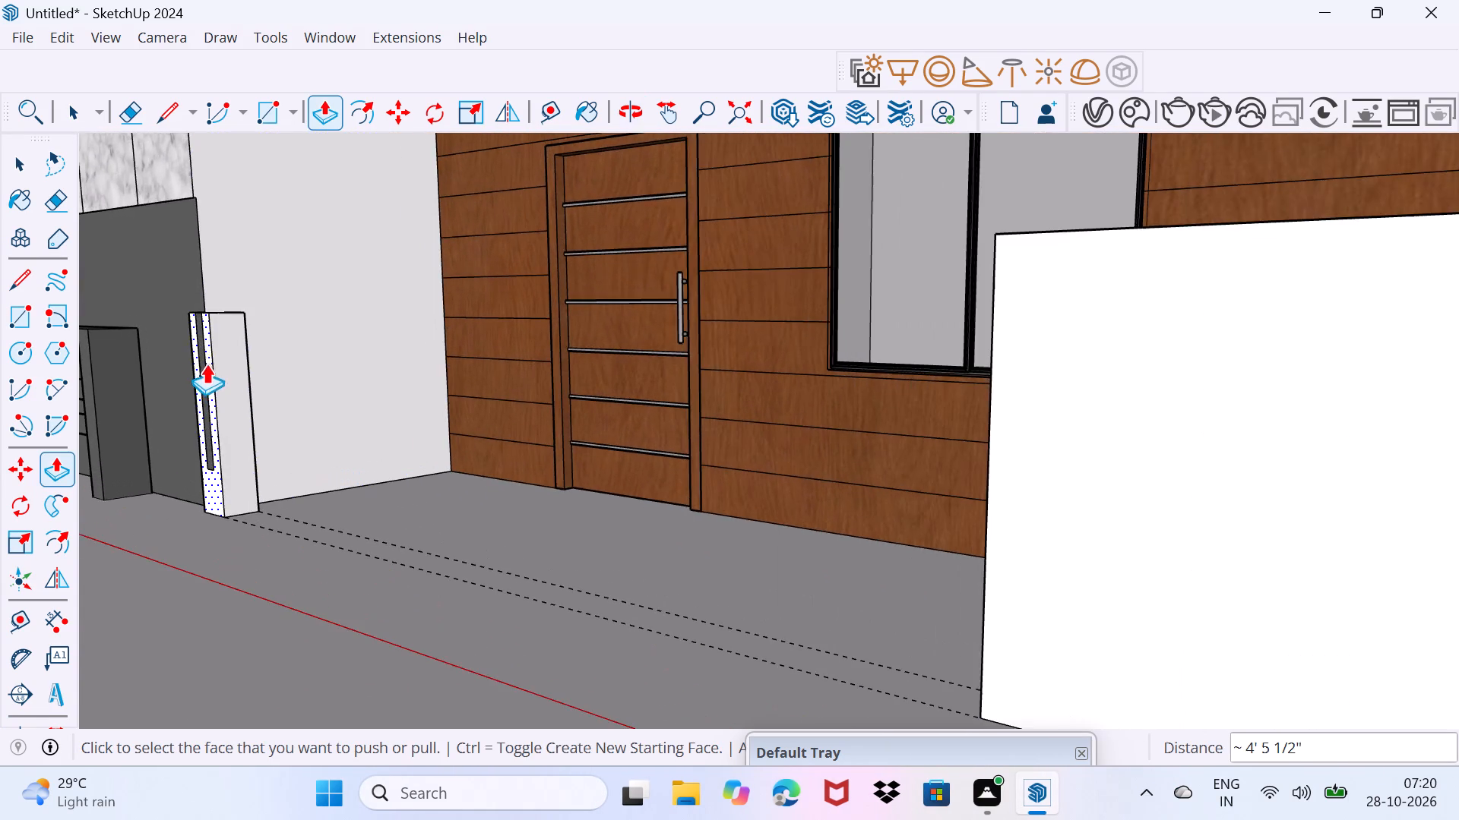
middle_drag(207, 353, 333, 389)
scroll(333, 389, down, 6)
scroll(179, 359, up, 2)
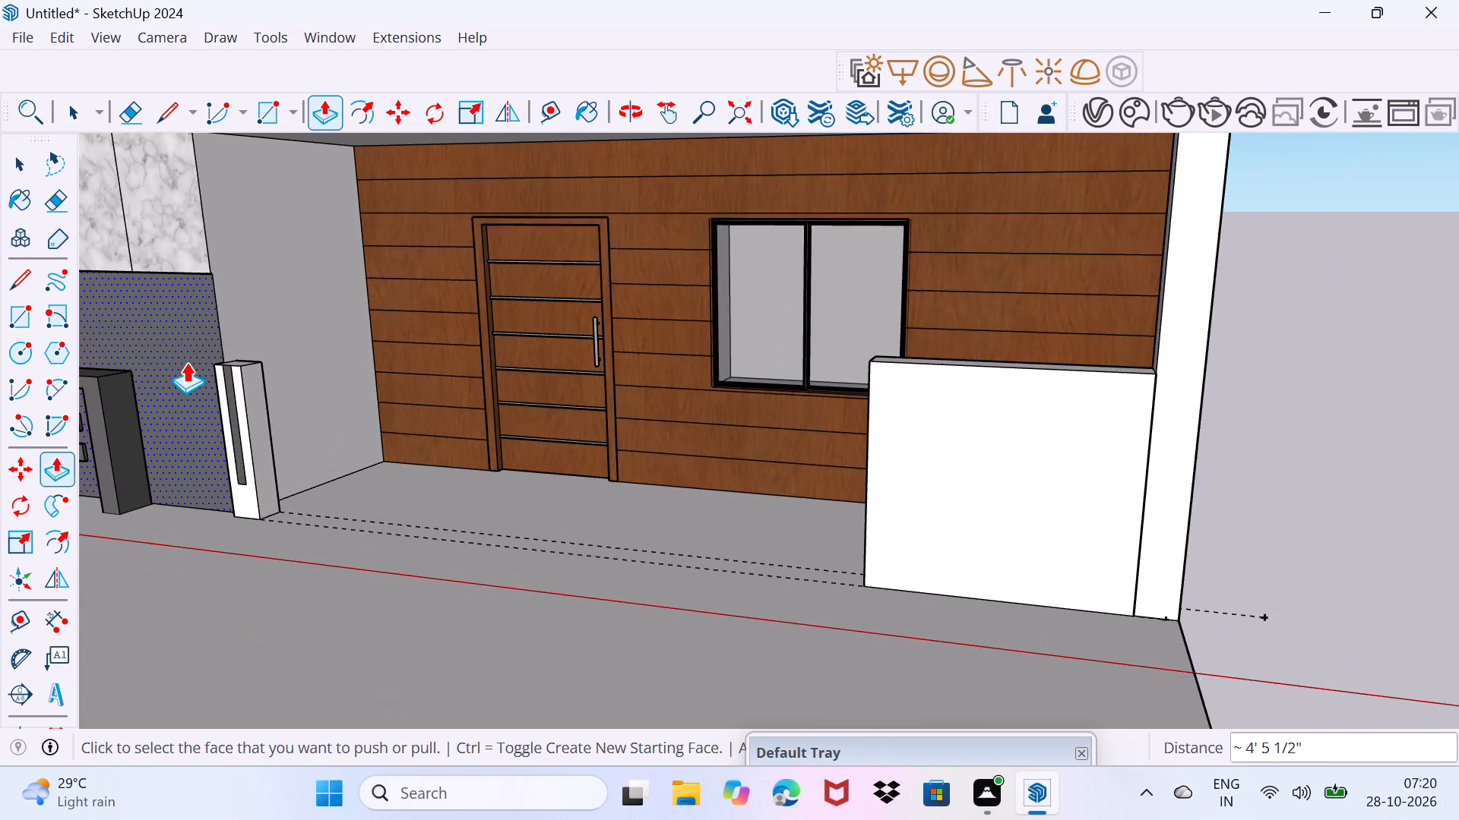
middle_drag(197, 370, 267, 422)
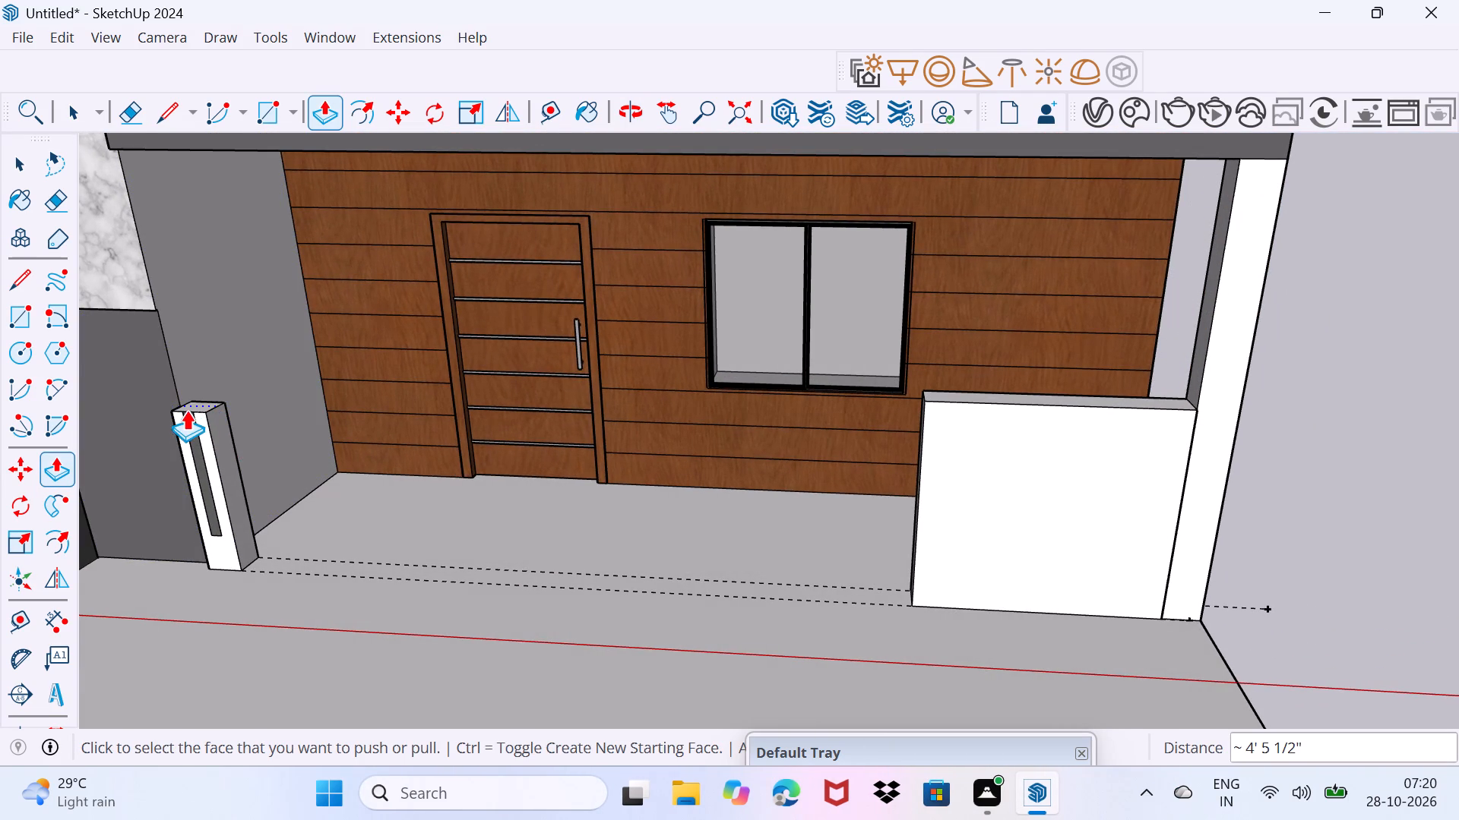
click(188, 407)
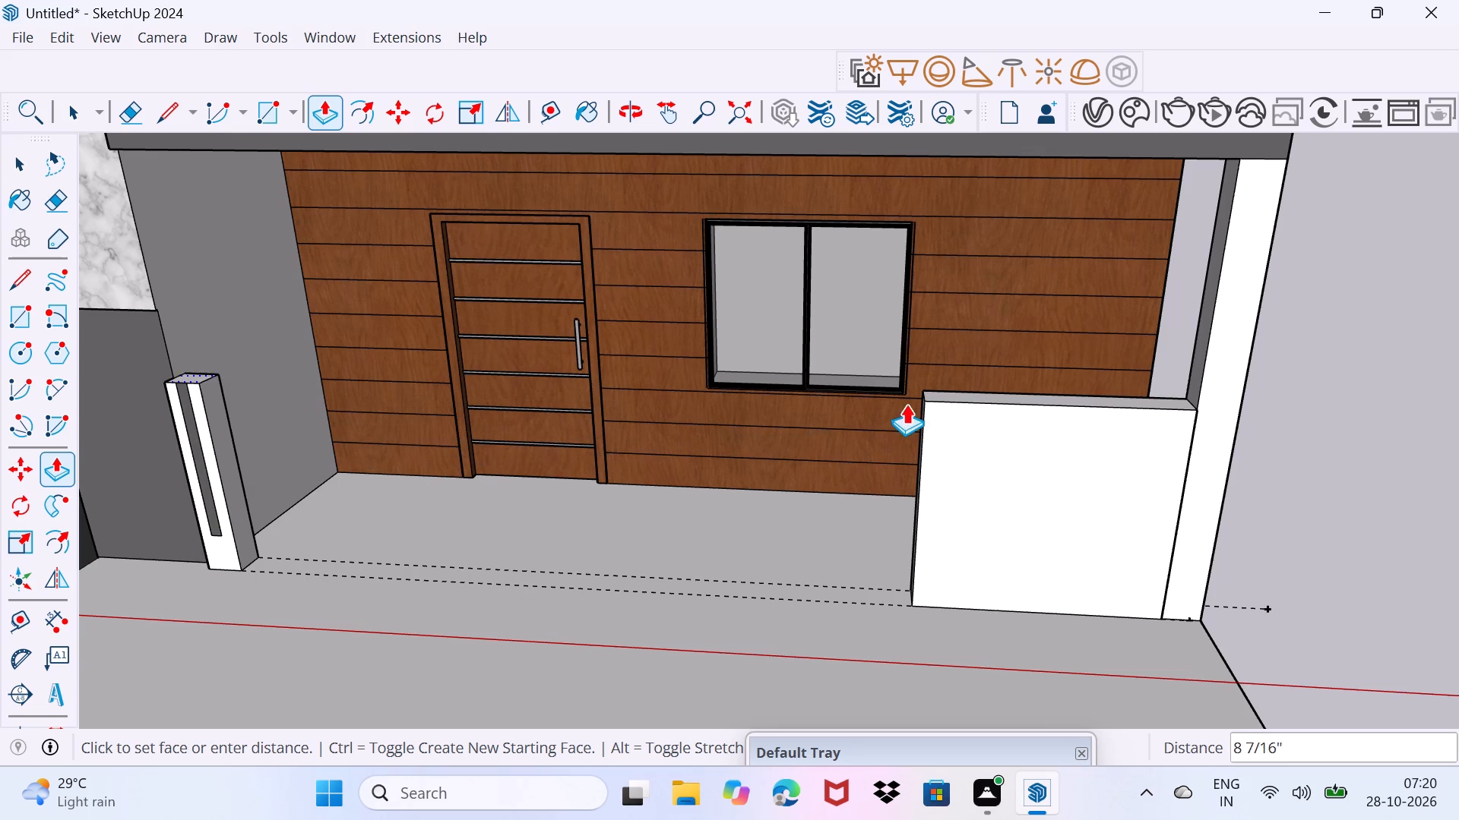
click(930, 402)
Erase the rear guide that runs from the short post's base past the porch column.
key(space)
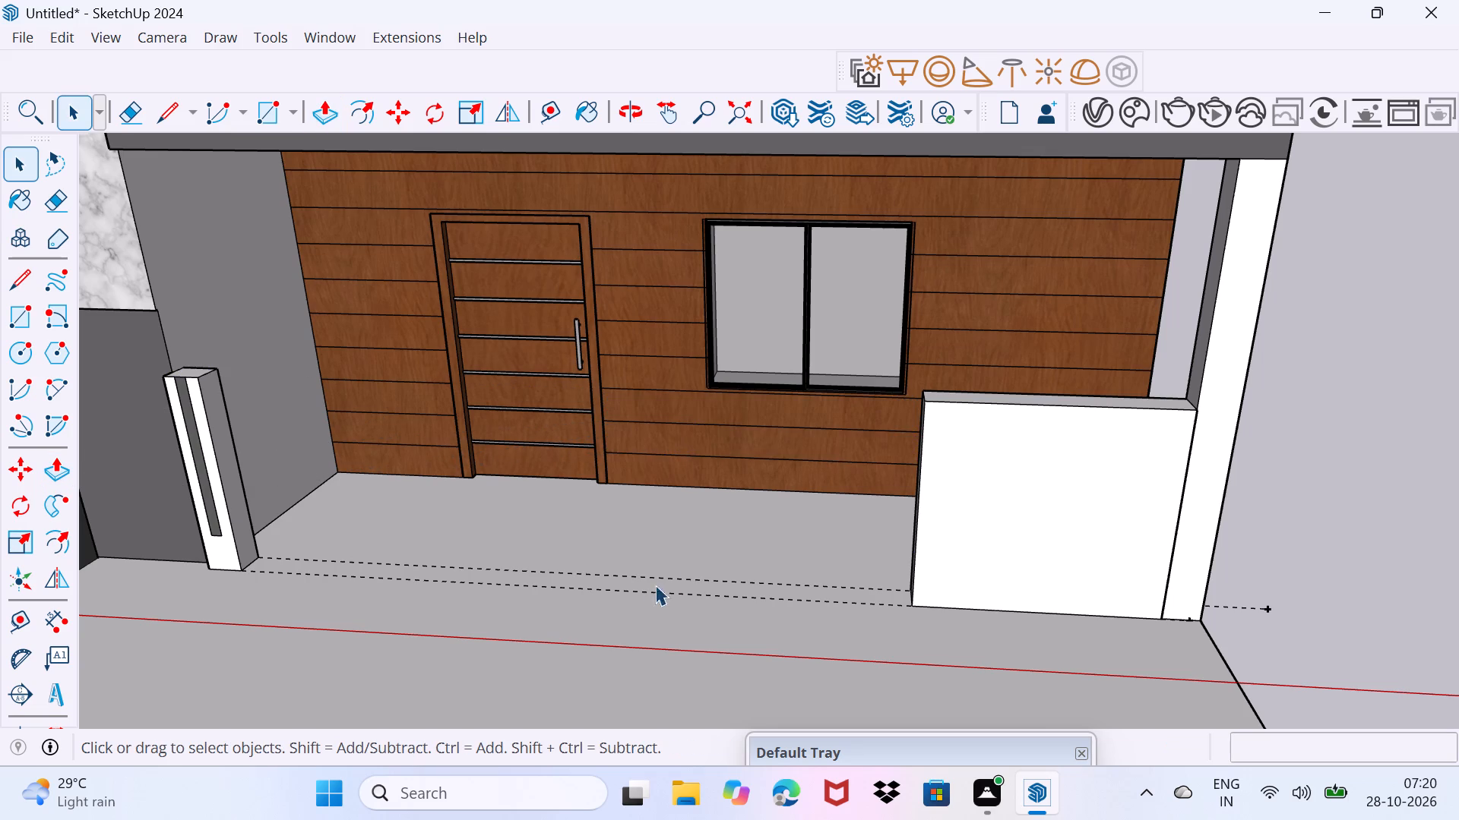
drag(649, 585, 672, 549)
middle_drag(672, 569, 753, 541)
key(e)
drag(711, 547, 704, 654)
drag(724, 569, 726, 638)
click(729, 599)
click(731, 588)
drag(722, 603, 725, 553)
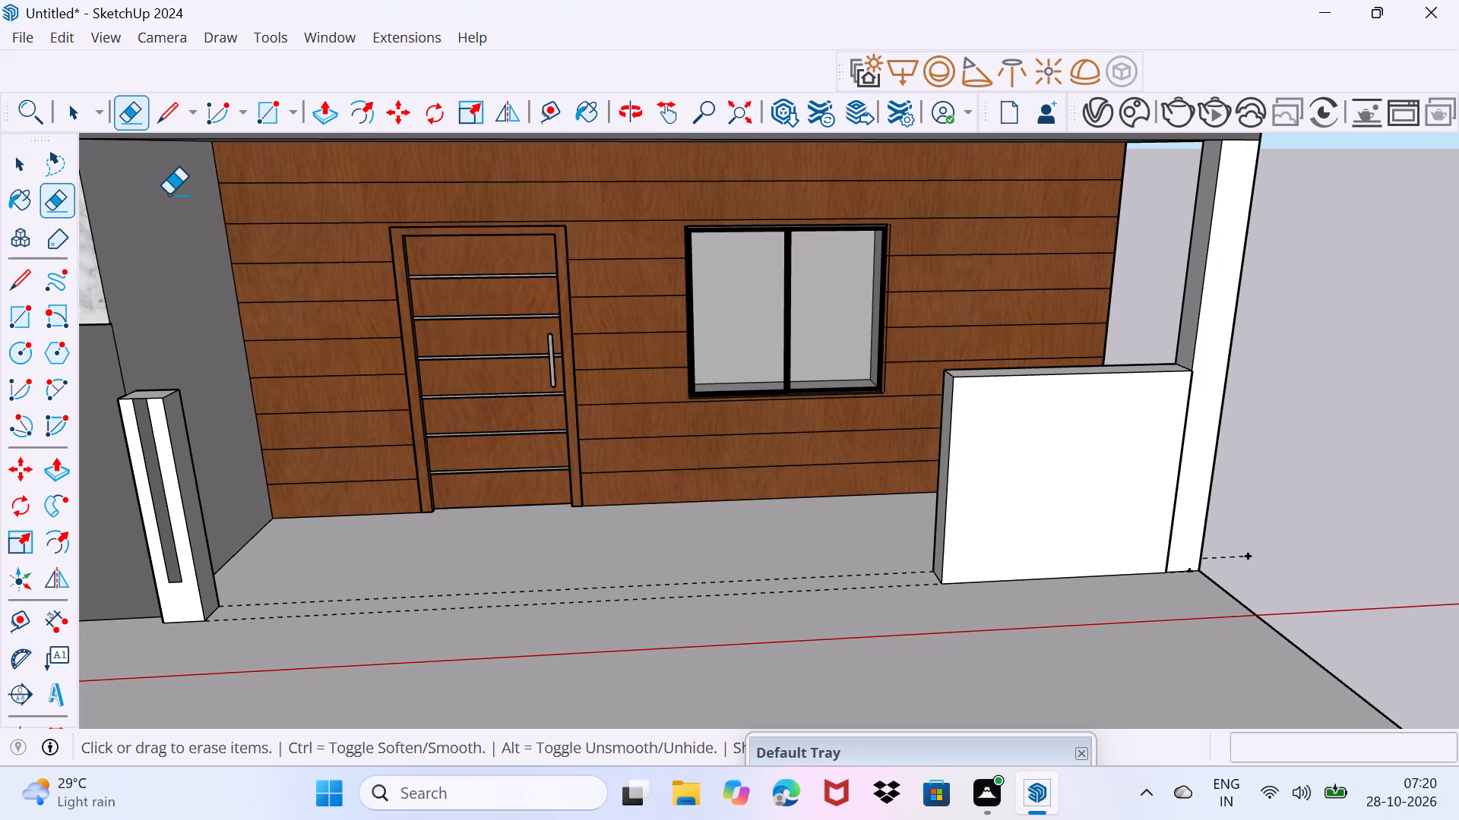
drag(1243, 558, 1247, 544)
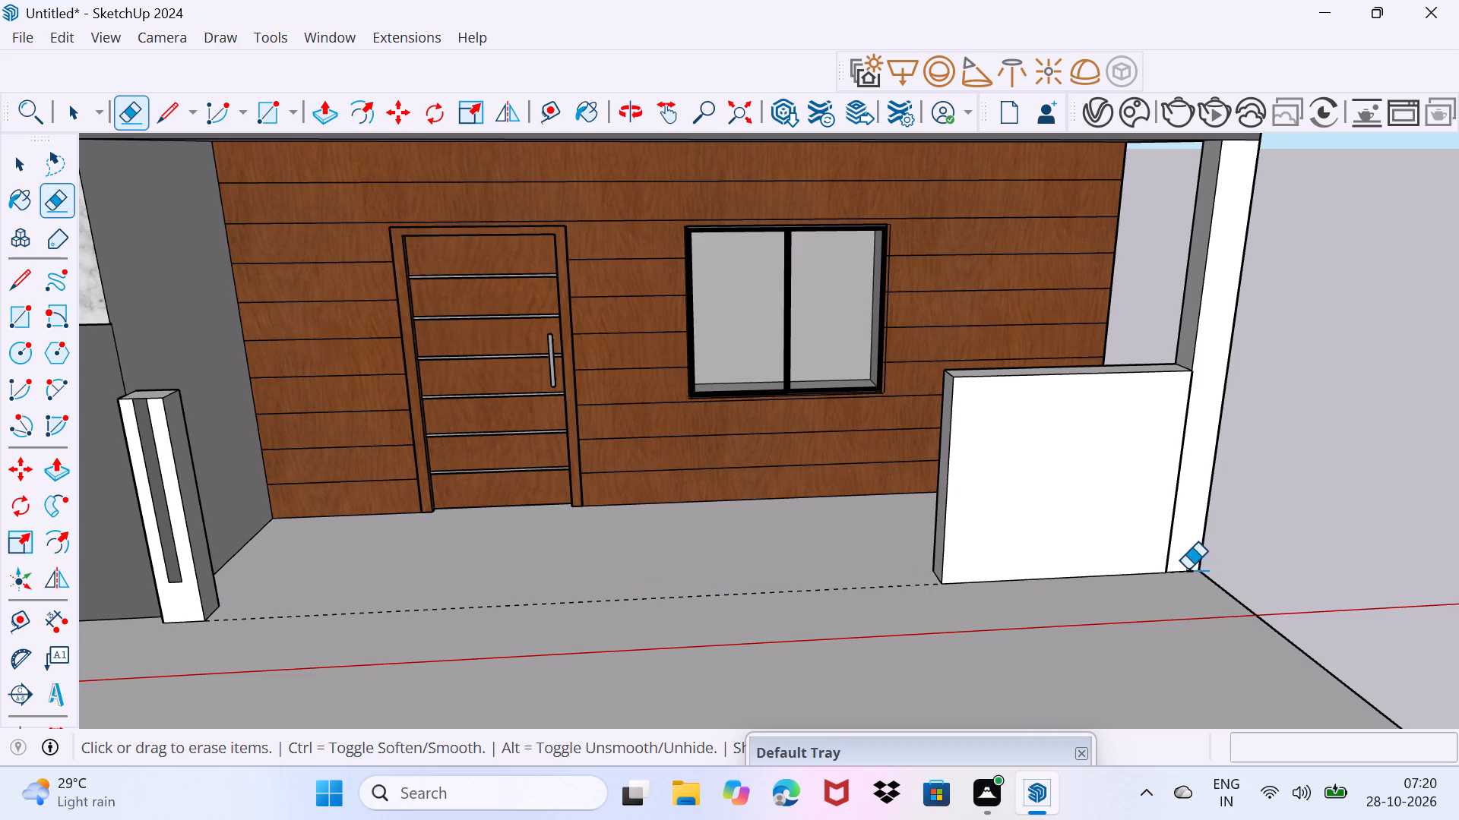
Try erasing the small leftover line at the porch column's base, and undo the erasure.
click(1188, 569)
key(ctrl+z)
Delete all guides from the model, including the floor guide between the short post and the low wall.
drag(245, 621, 264, 604)
click(258, 617)
click(258, 618)
scroll(258, 618, up, 5)
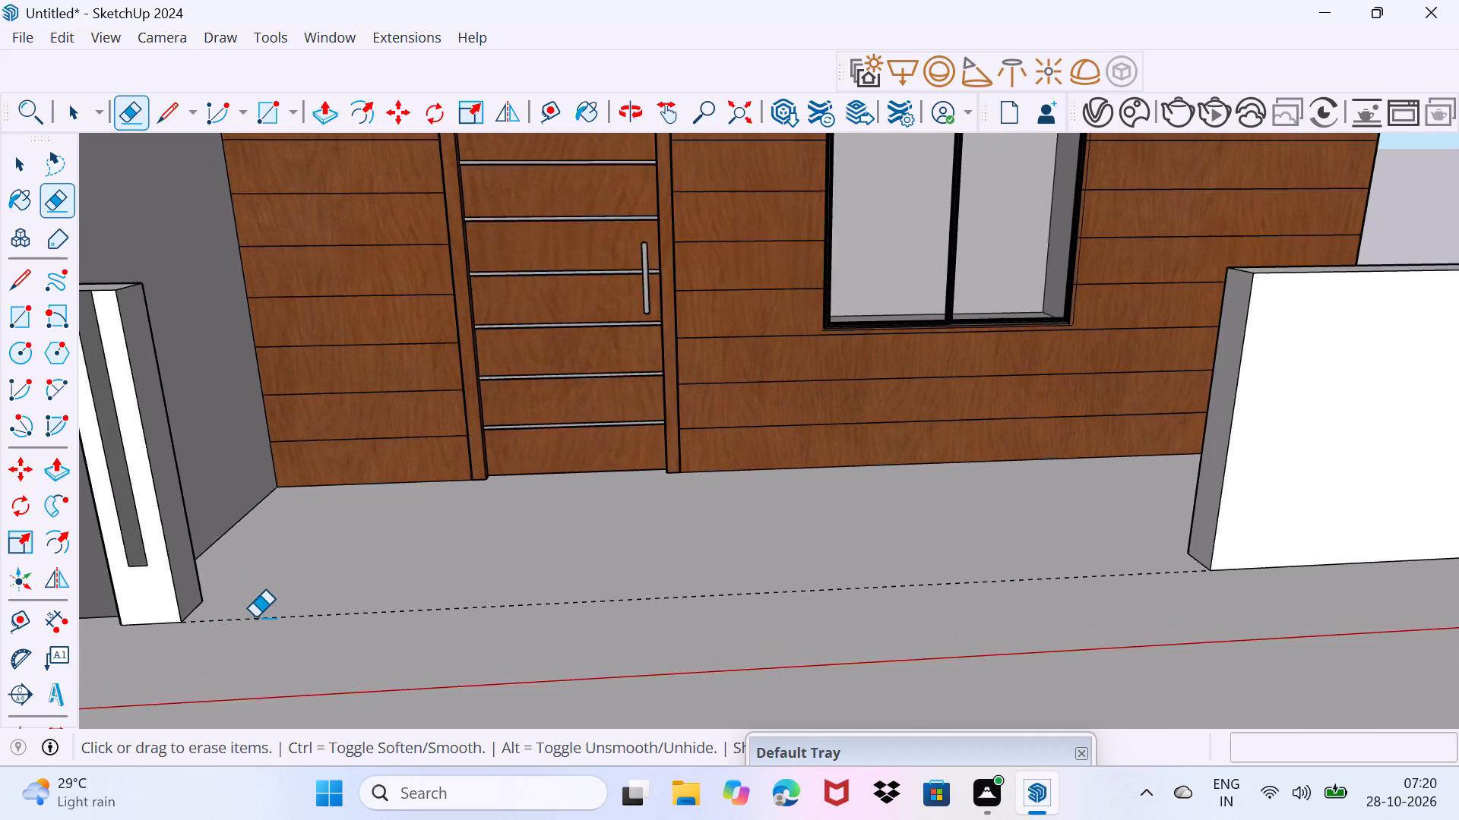
scroll(255, 617, up, 8)
click(182, 619)
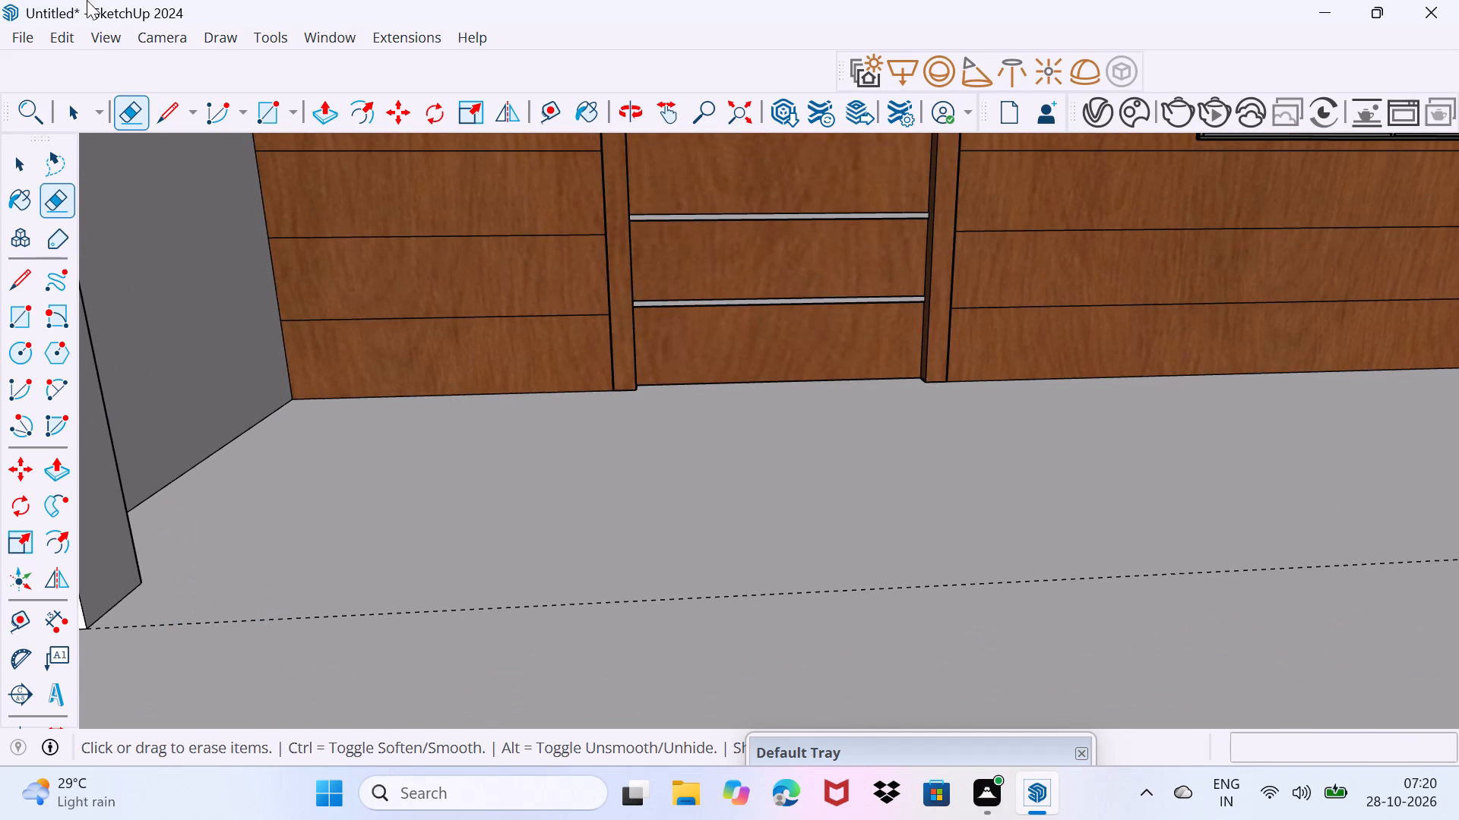
click(63, 40)
click(160, 270)
Open the 3D Warehouse.
scroll(350, 404, down, 4)
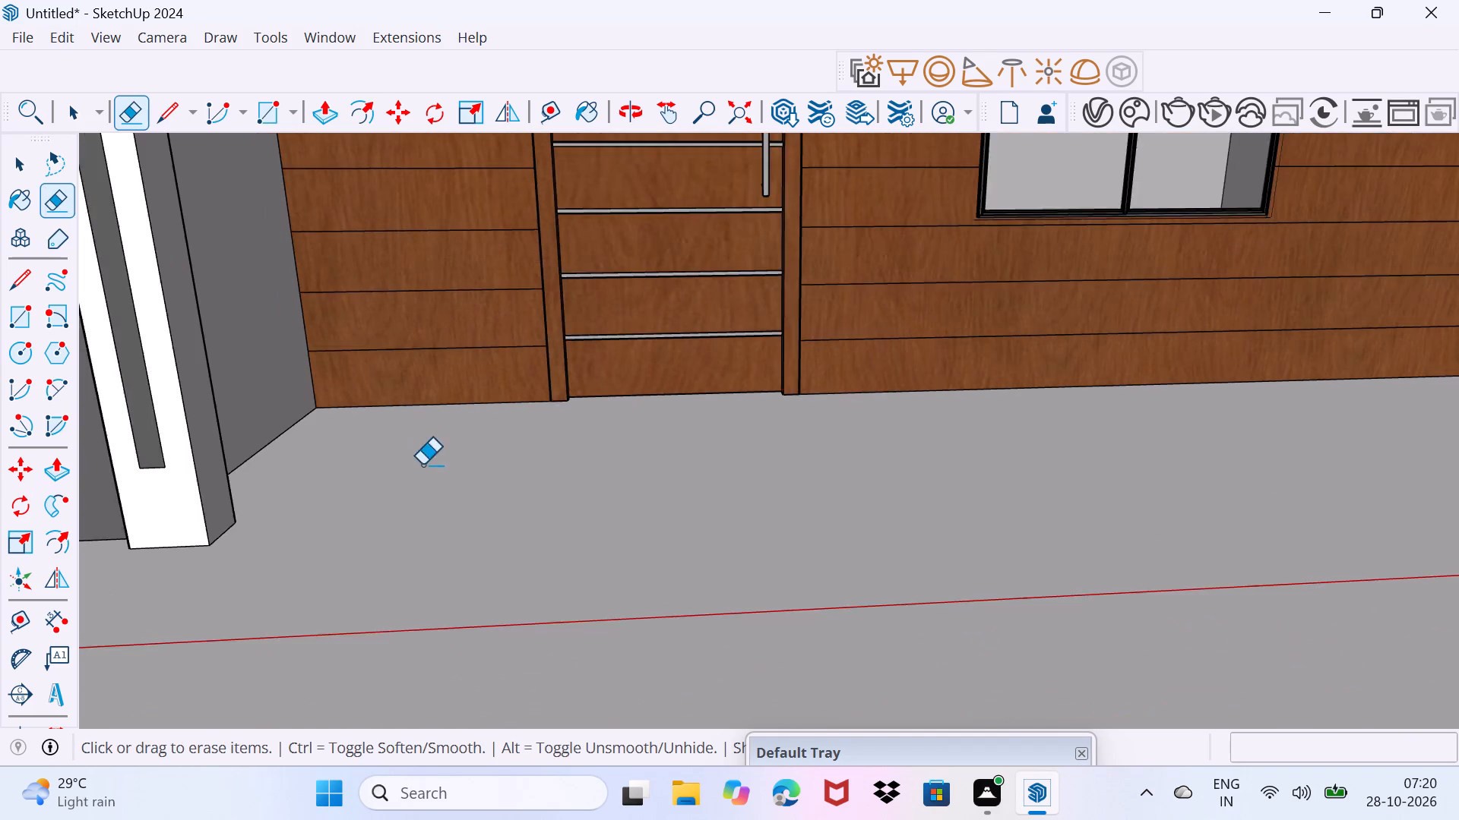
scroll(423, 465, down, 14)
middle_drag(816, 500, 850, 437)
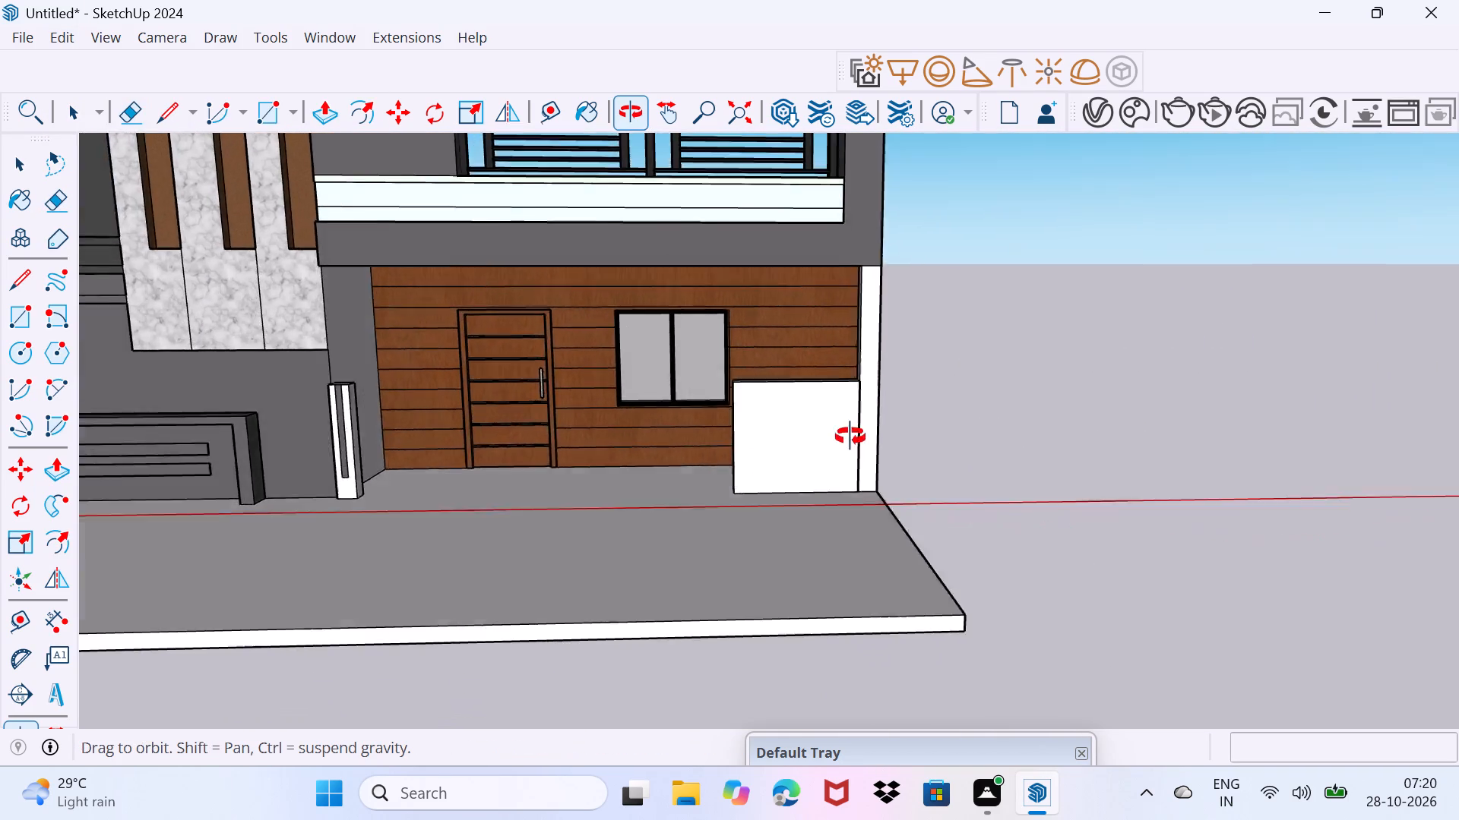
middle_drag(850, 437, 909, 410)
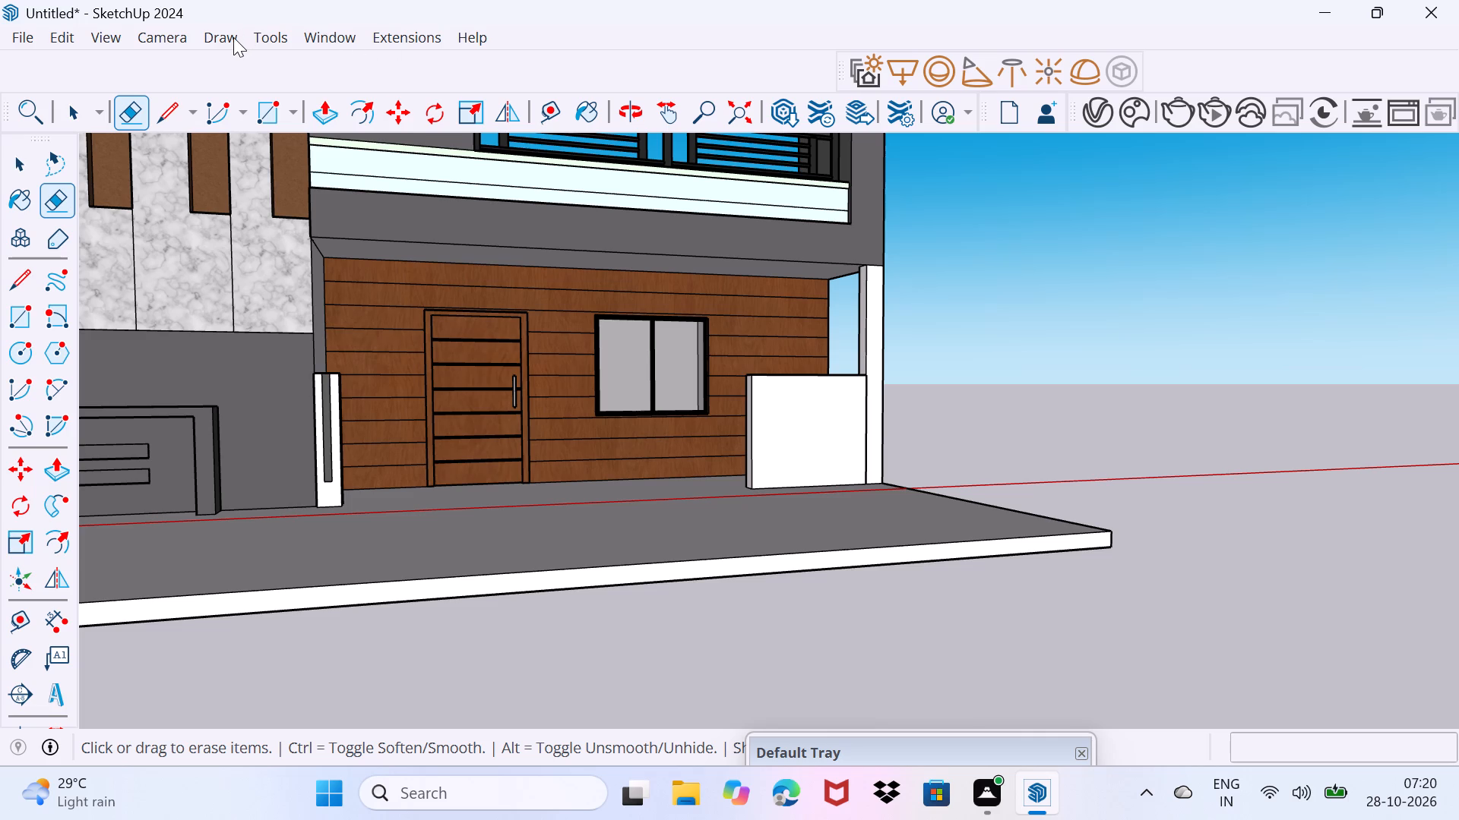
click(394, 36)
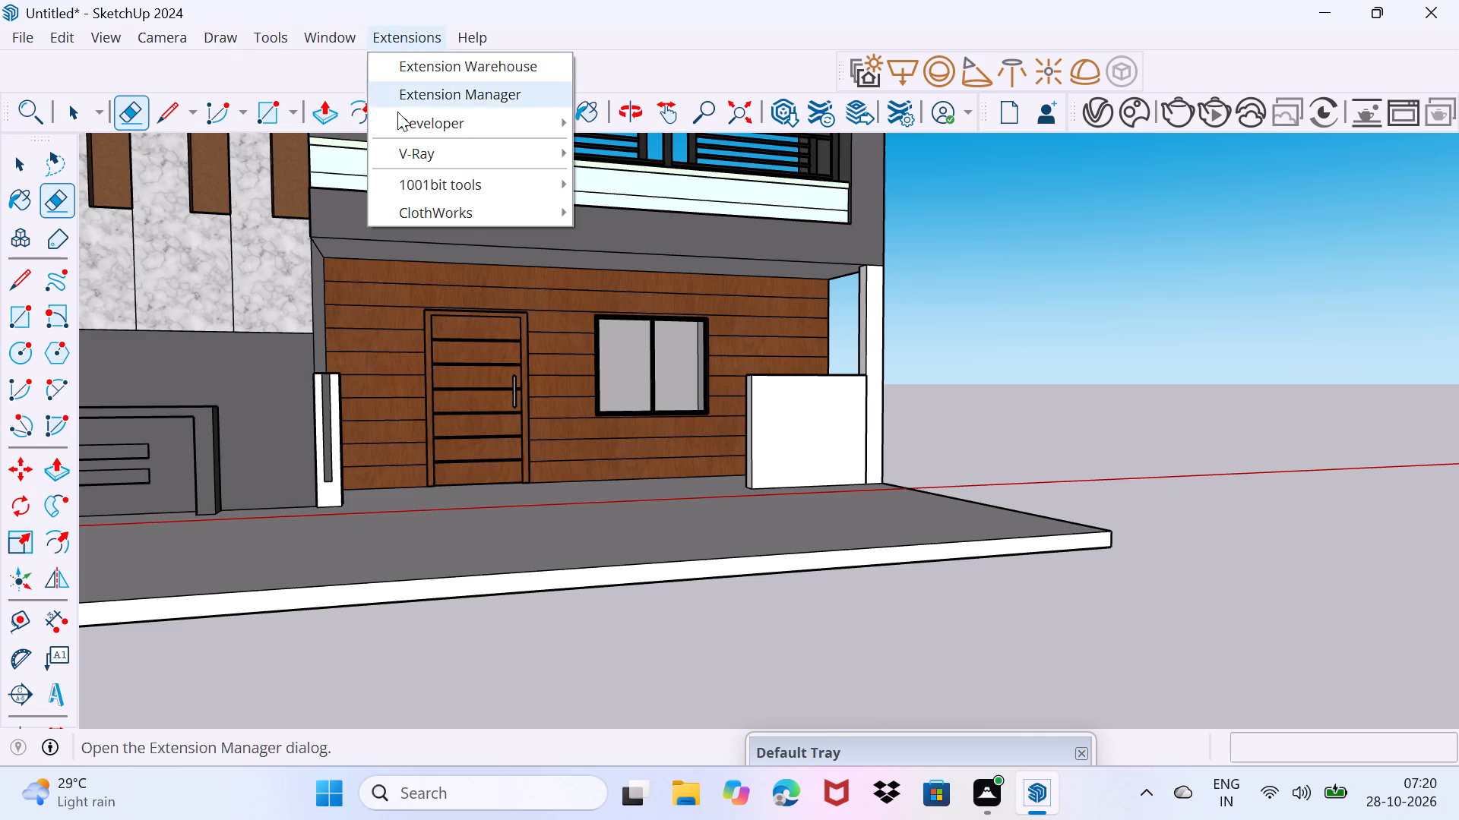
click(343, 35)
click(332, 36)
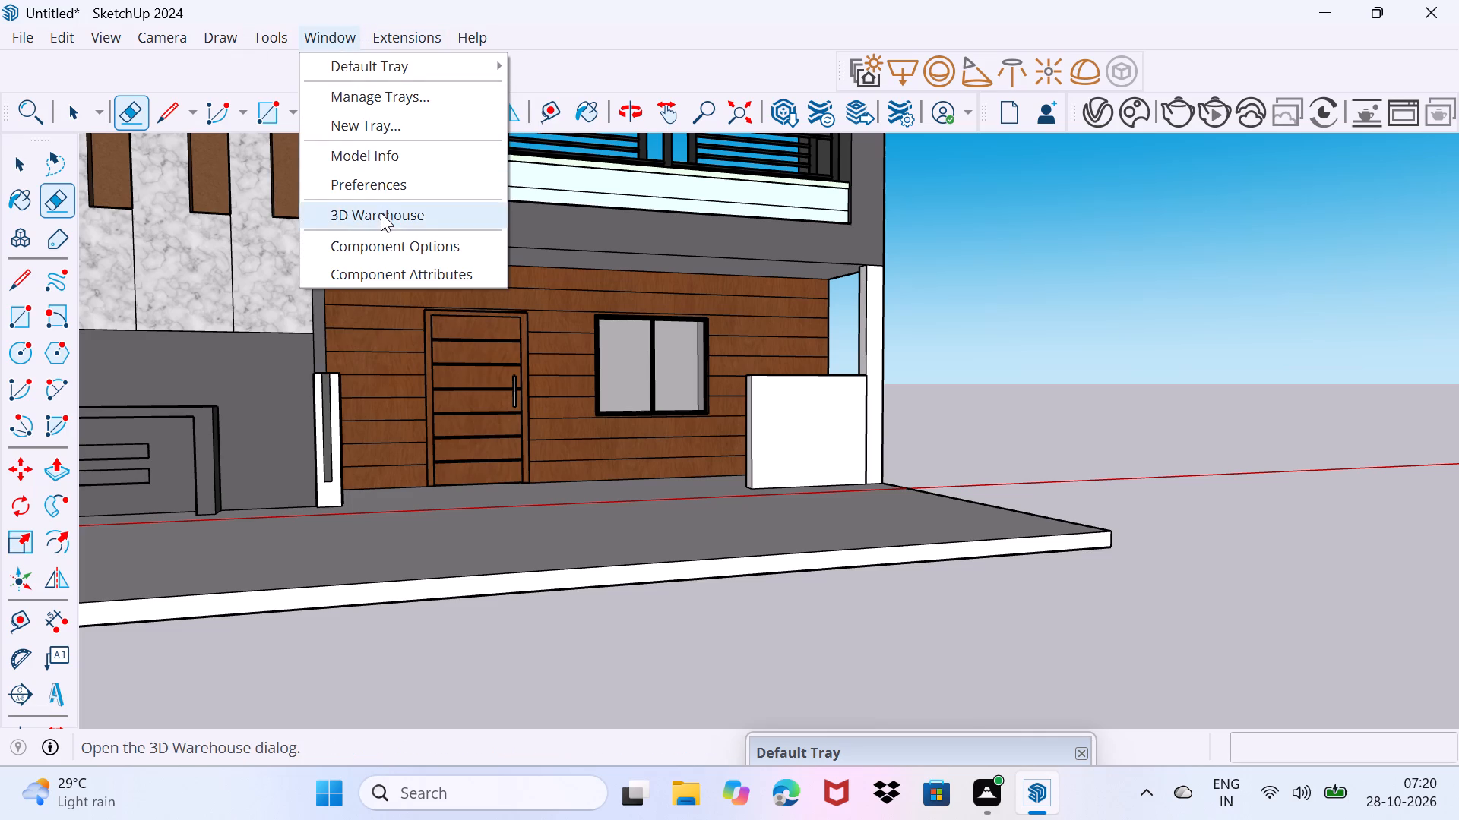
click(381, 213)
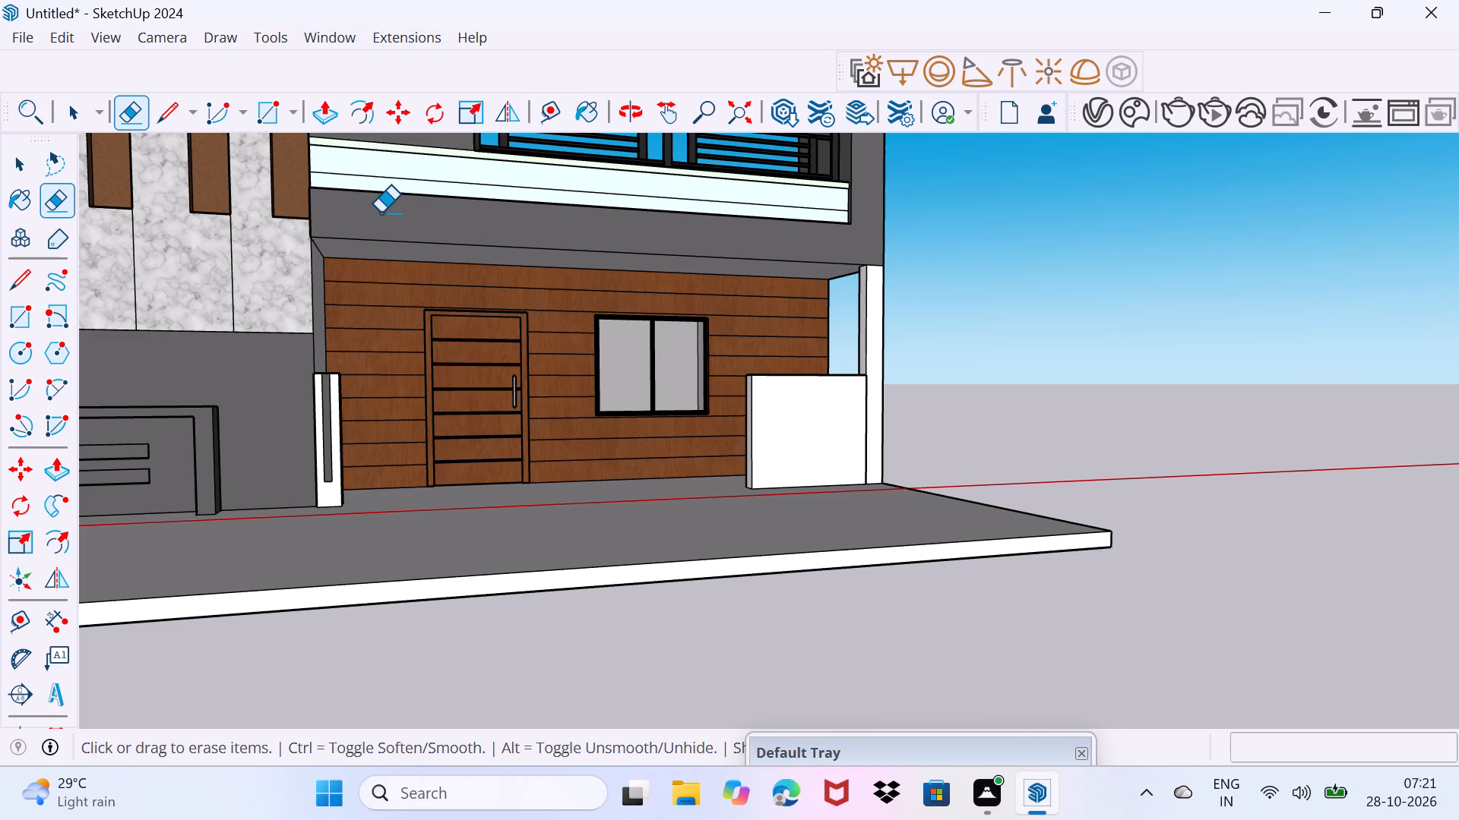
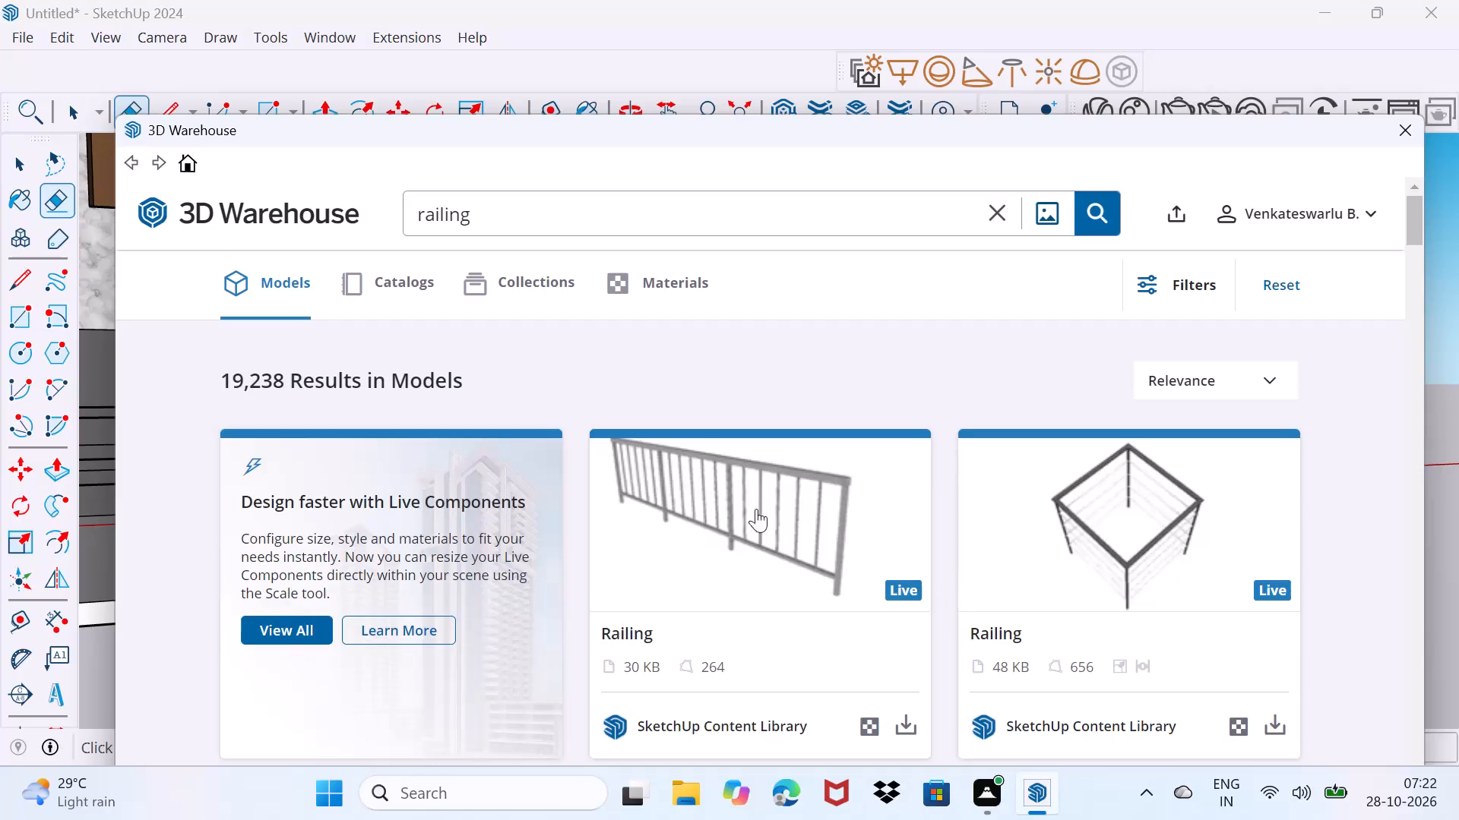
Replace the previous search term and search the 3D Warehouse for "gate".
click(633, 208)
key(BackSpace)
key(BackSpace)
key(BackSpace)
key(BackSpace)
key(BackSpace)
key(BackSpace)
key(BackSpace)
key(BackSpace)
key(BackSpace)
key(BackSpace)
key(BackSpace)
key(BackSpace)
key(BackSpace)
key(BackSpace)
key(BackSpace)
key(g)
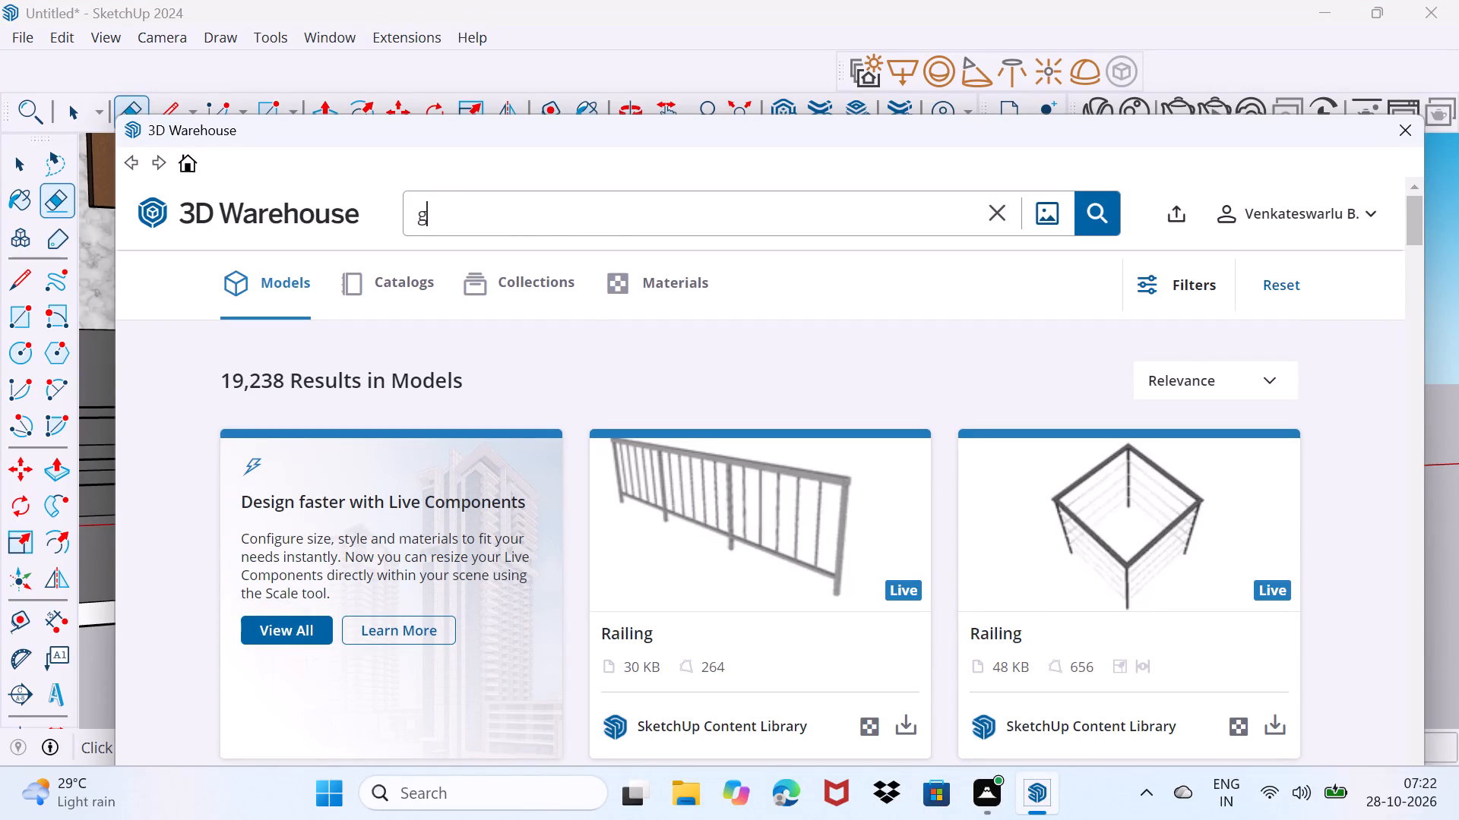
text(ate)
key(Return)
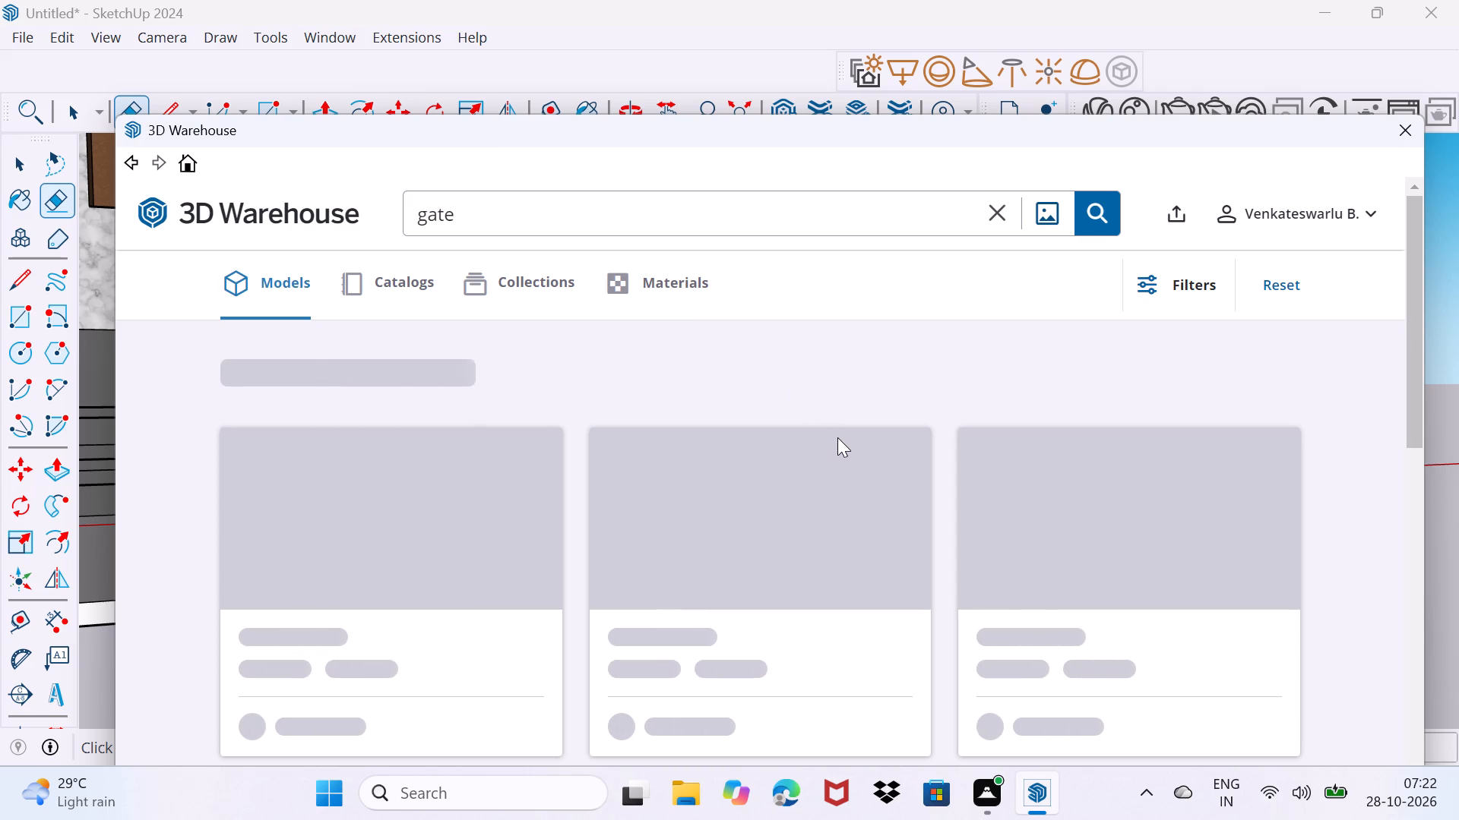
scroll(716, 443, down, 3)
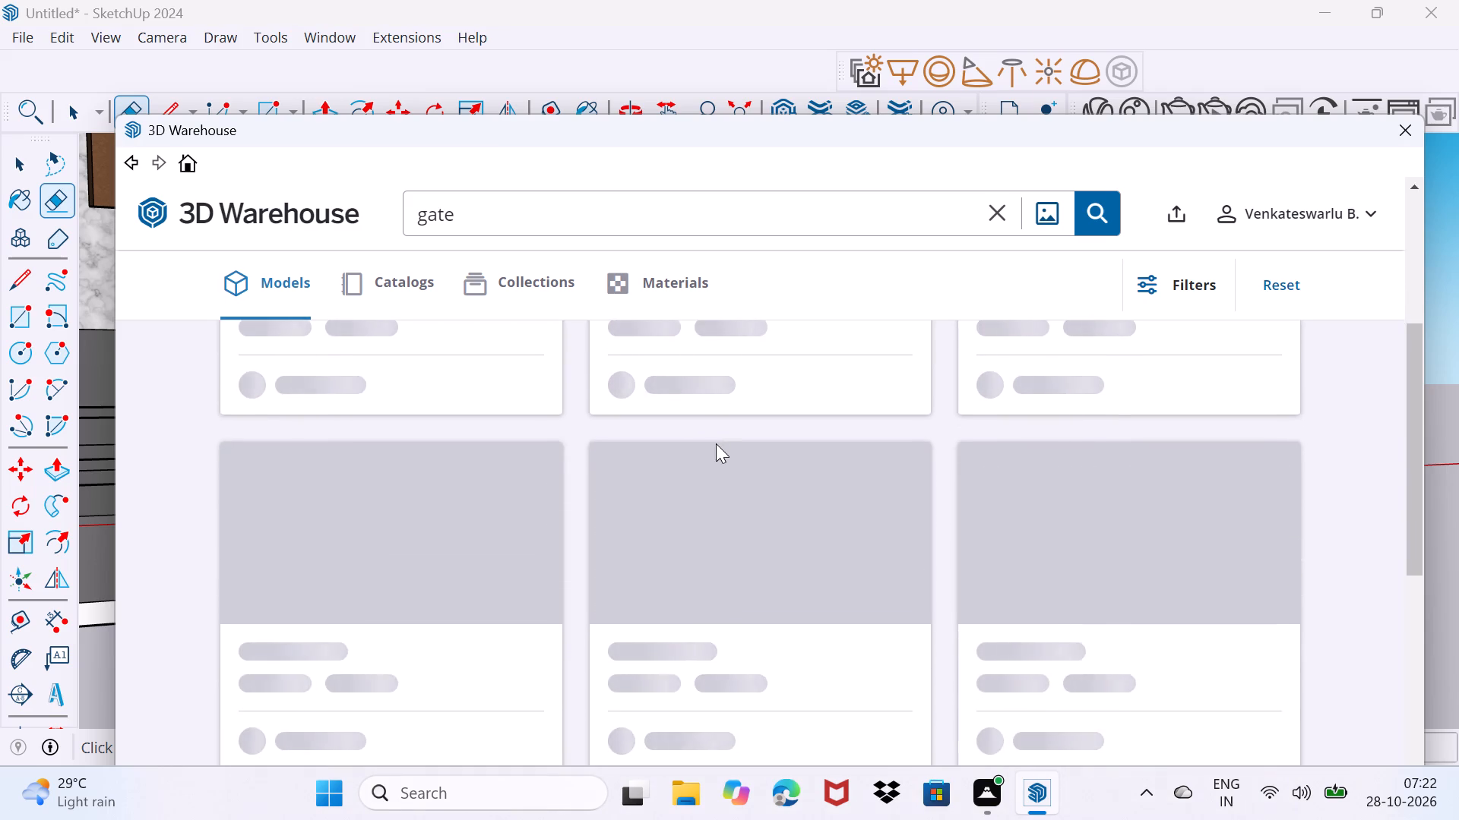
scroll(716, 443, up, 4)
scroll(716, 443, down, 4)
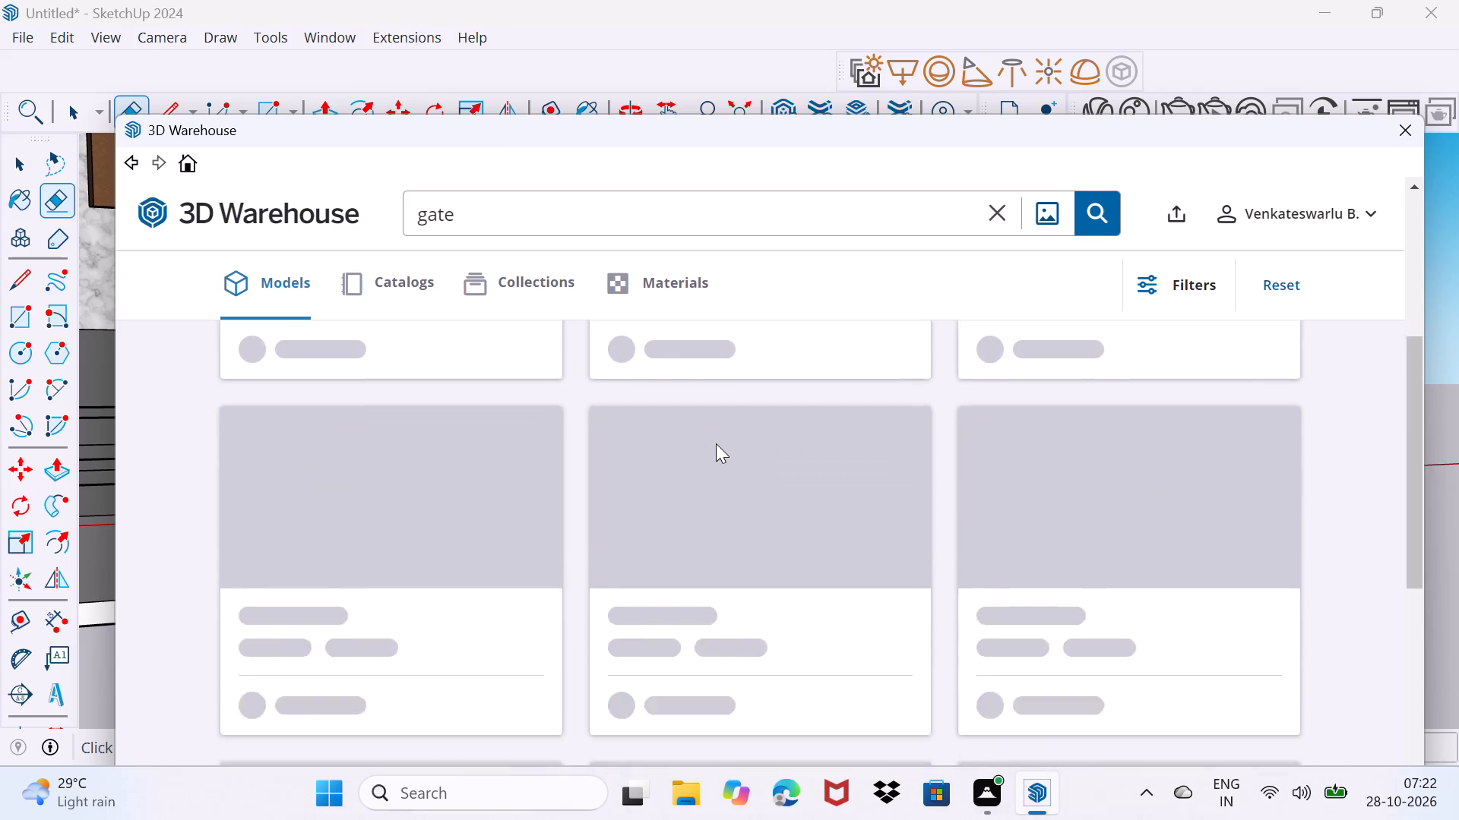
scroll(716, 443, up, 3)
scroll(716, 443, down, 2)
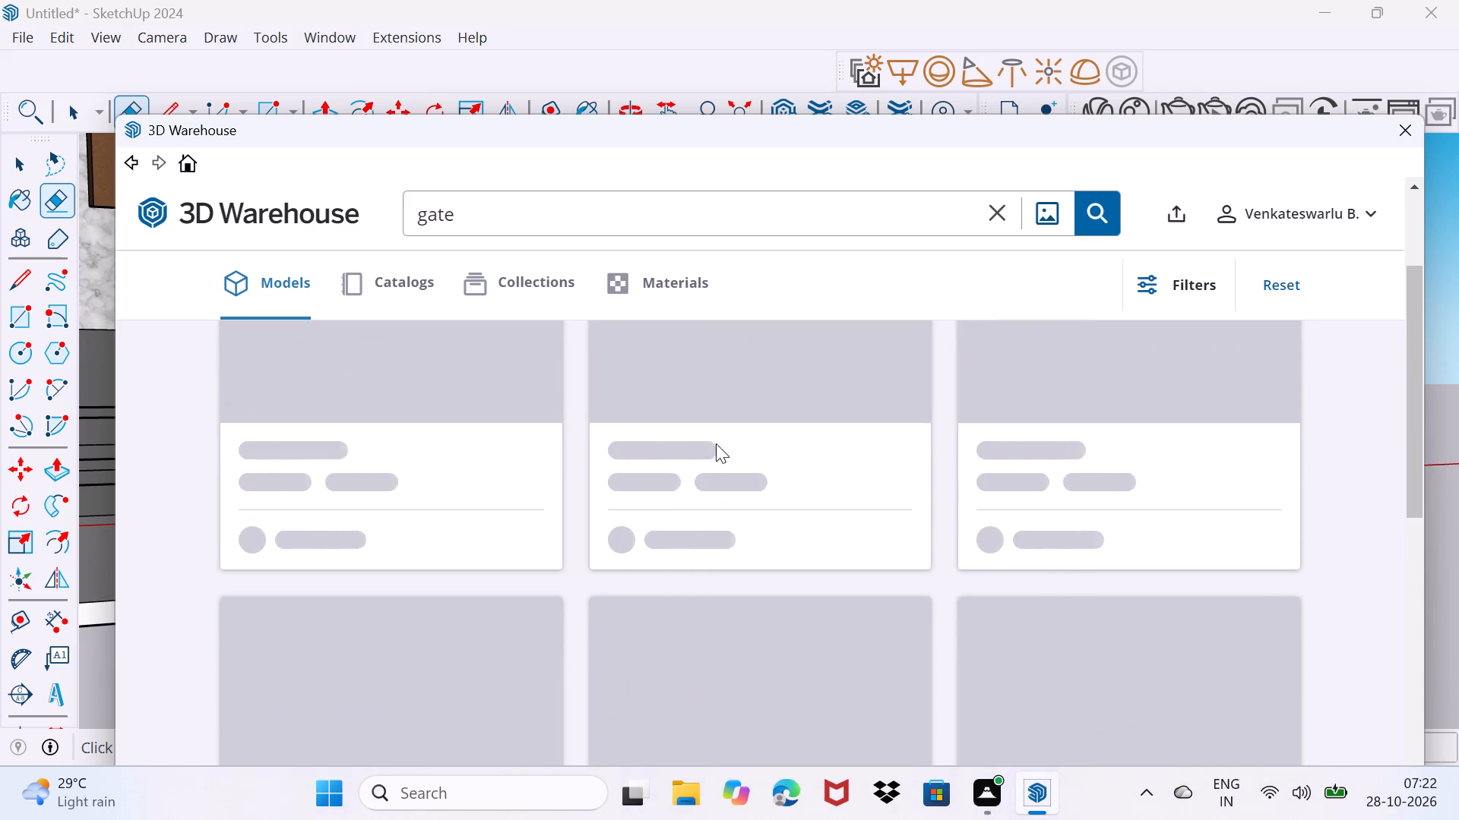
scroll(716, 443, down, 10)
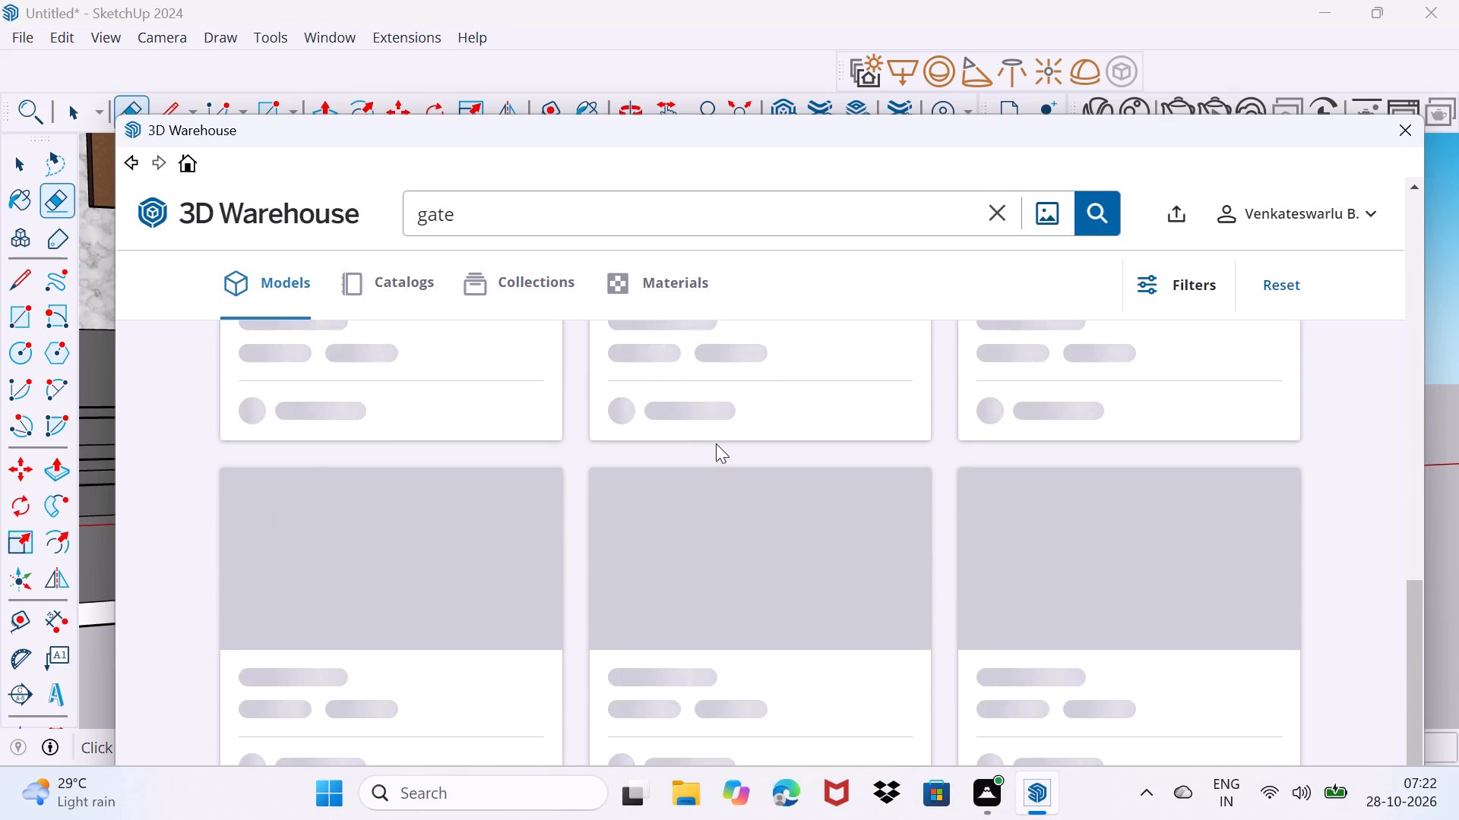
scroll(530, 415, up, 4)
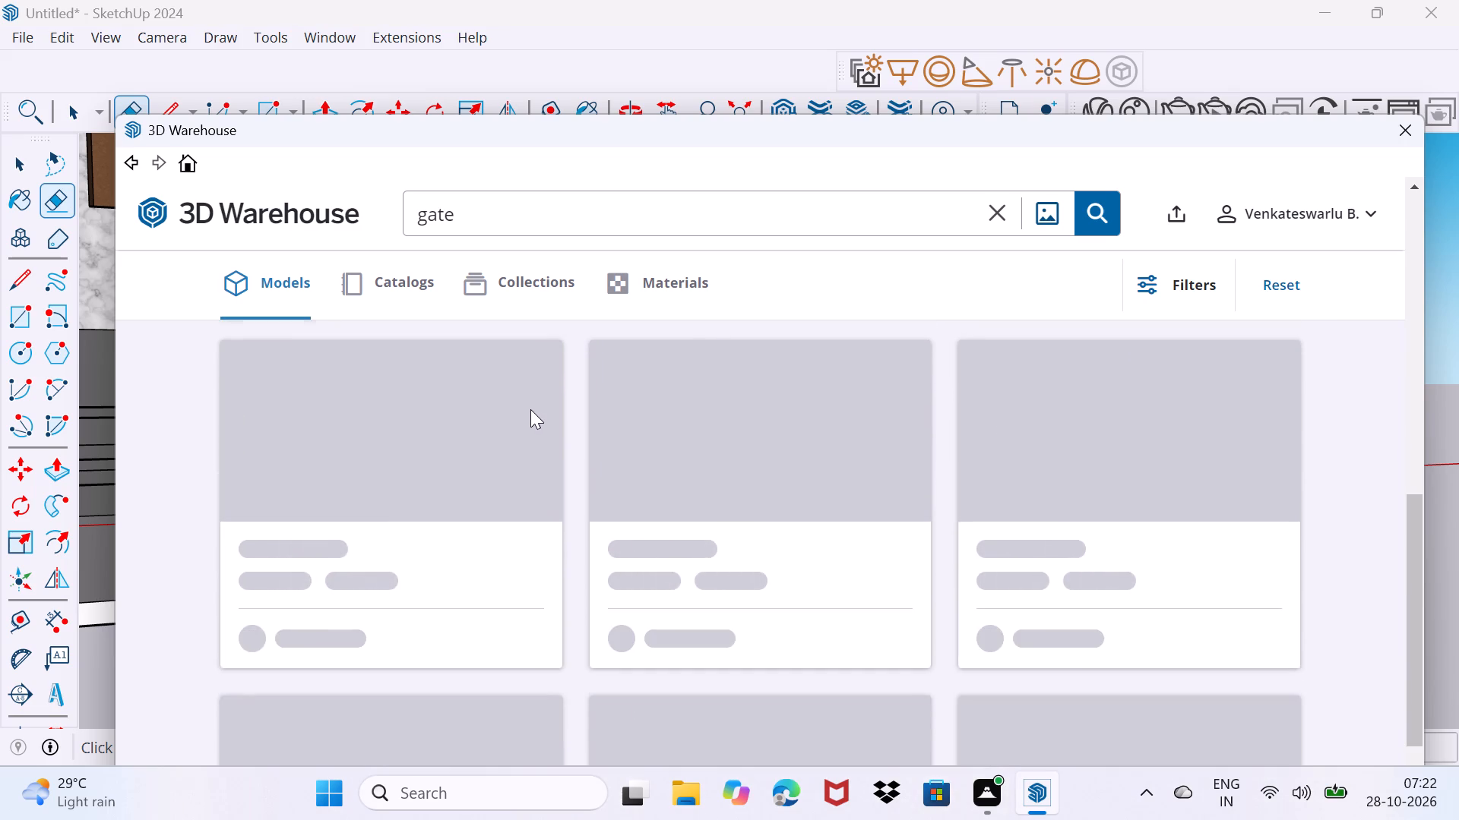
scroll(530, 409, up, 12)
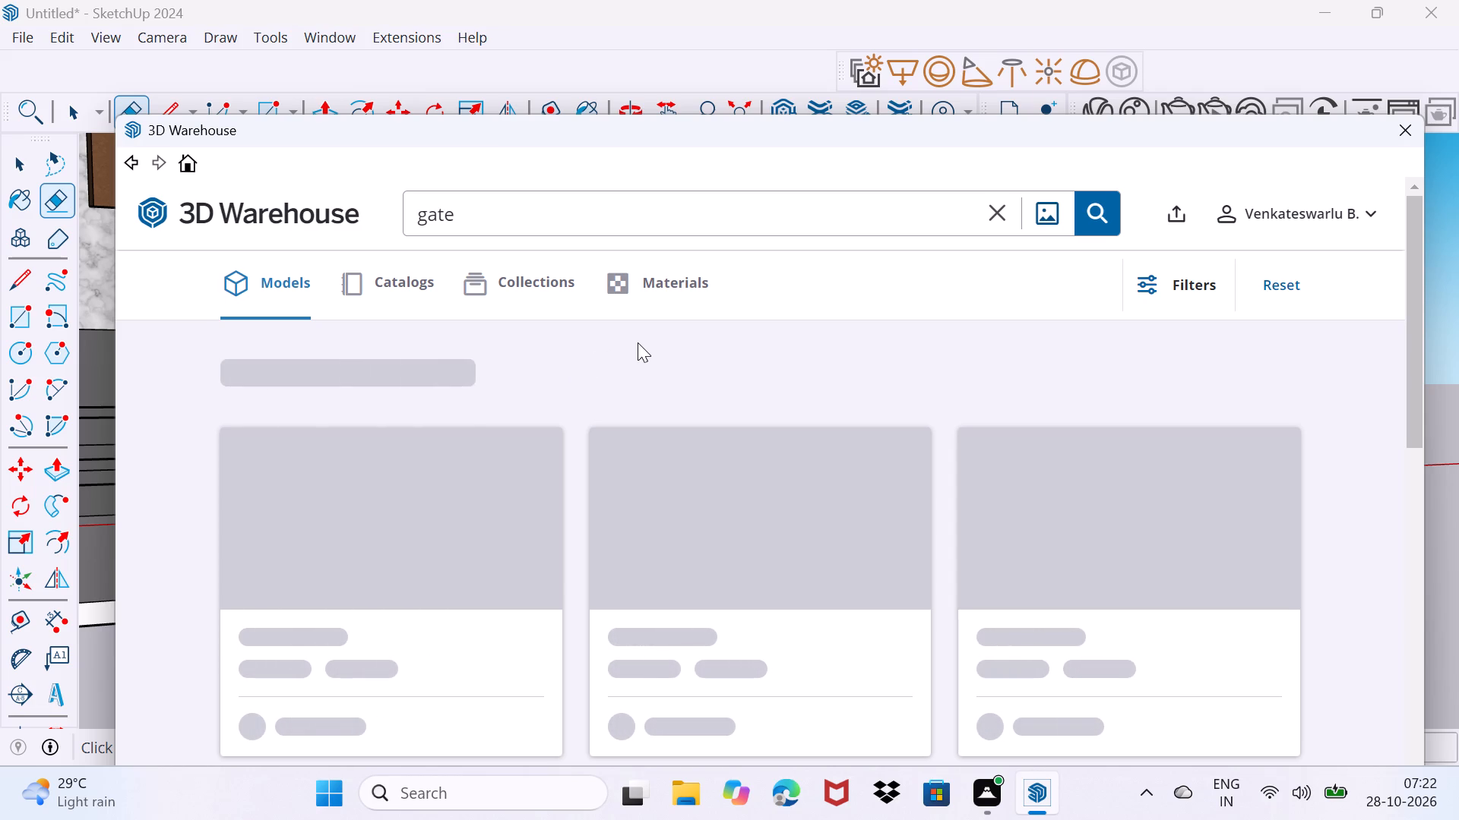
Look through the gate model results for a design that suits the house's boundary.
scroll(717, 402, down, 4)
scroll(783, 415, down, 2)
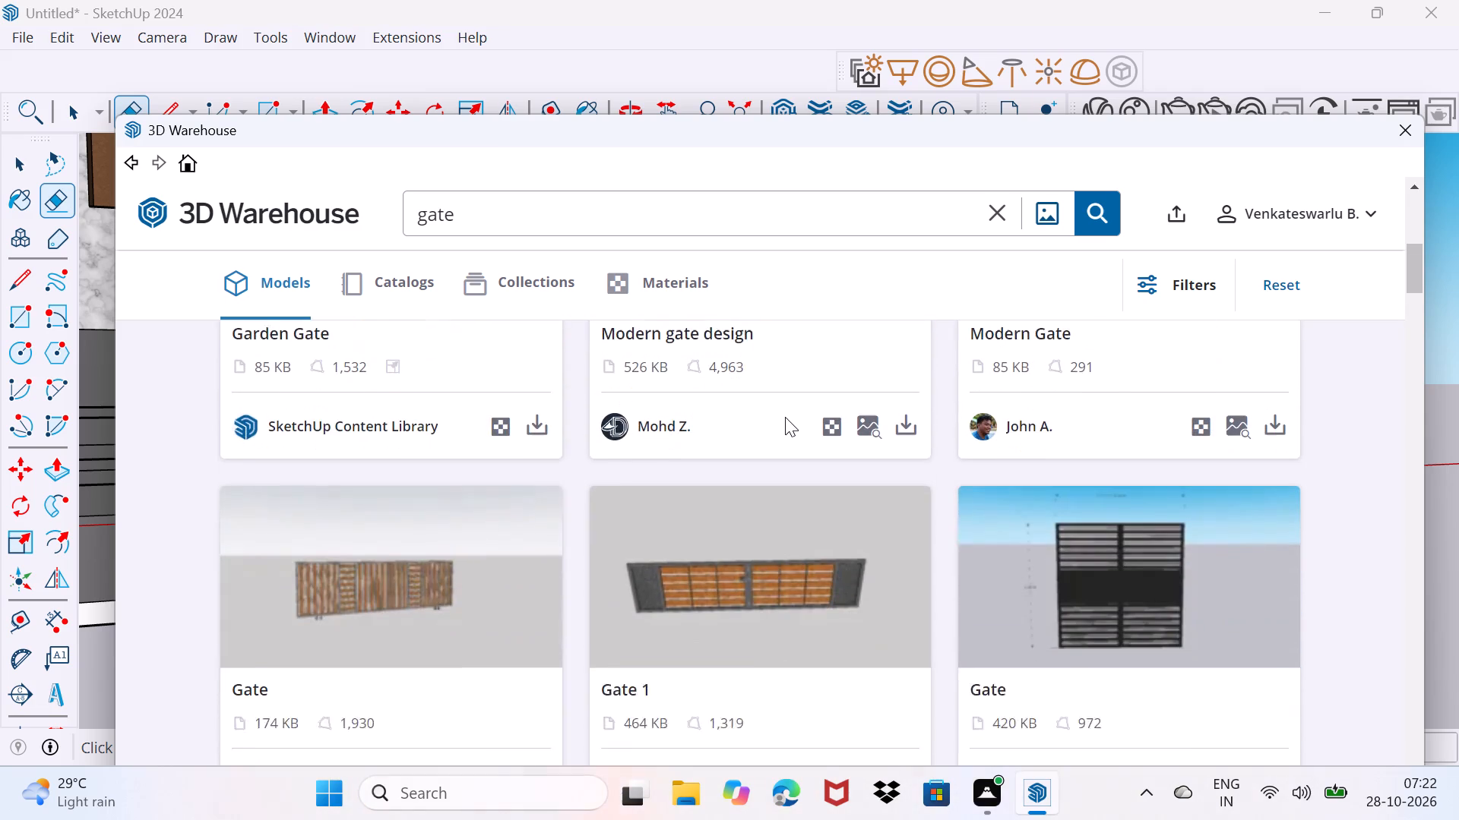
scroll(785, 417, down, 18)
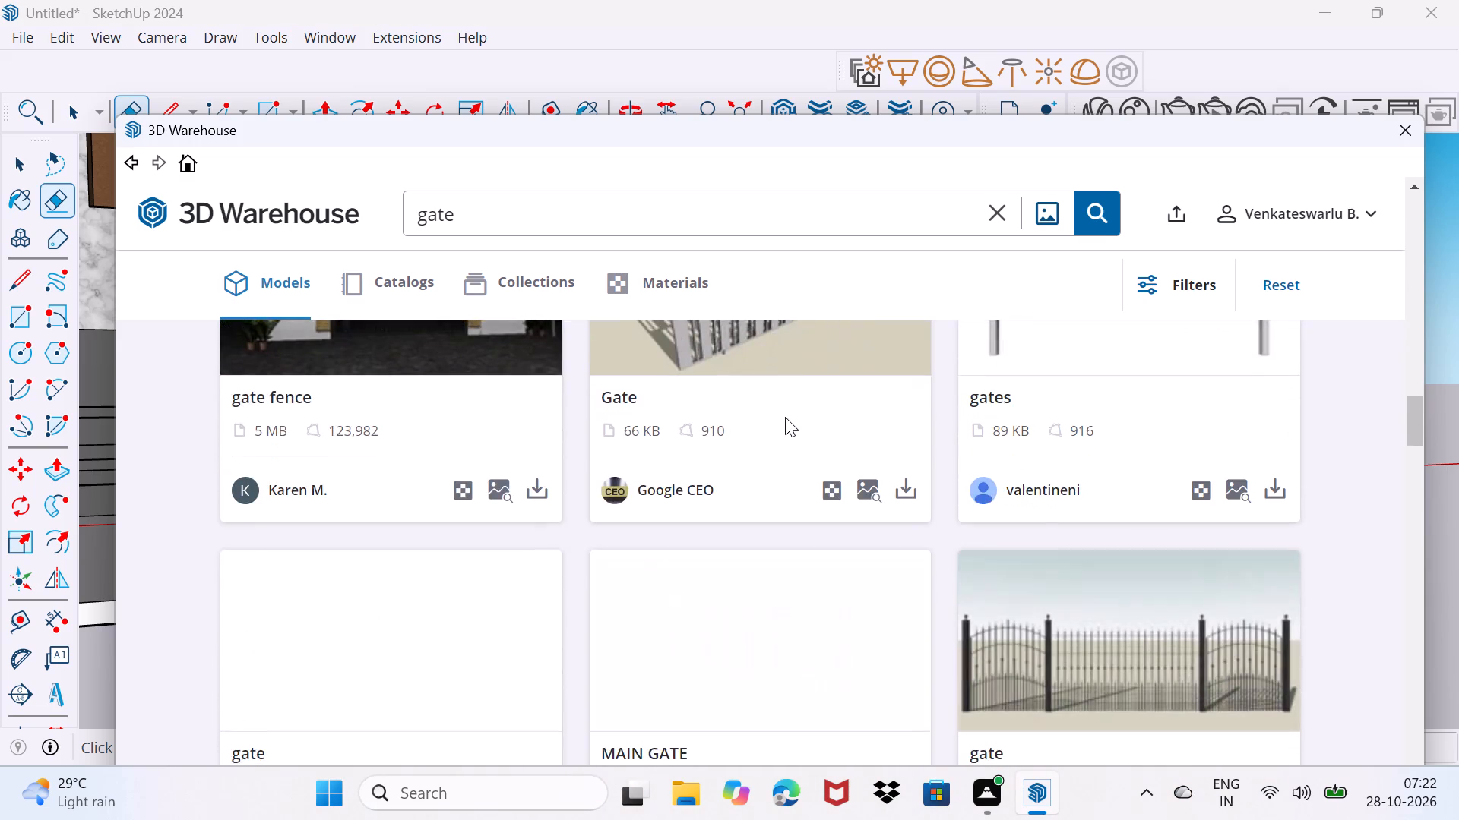
scroll(785, 417, down, 11)
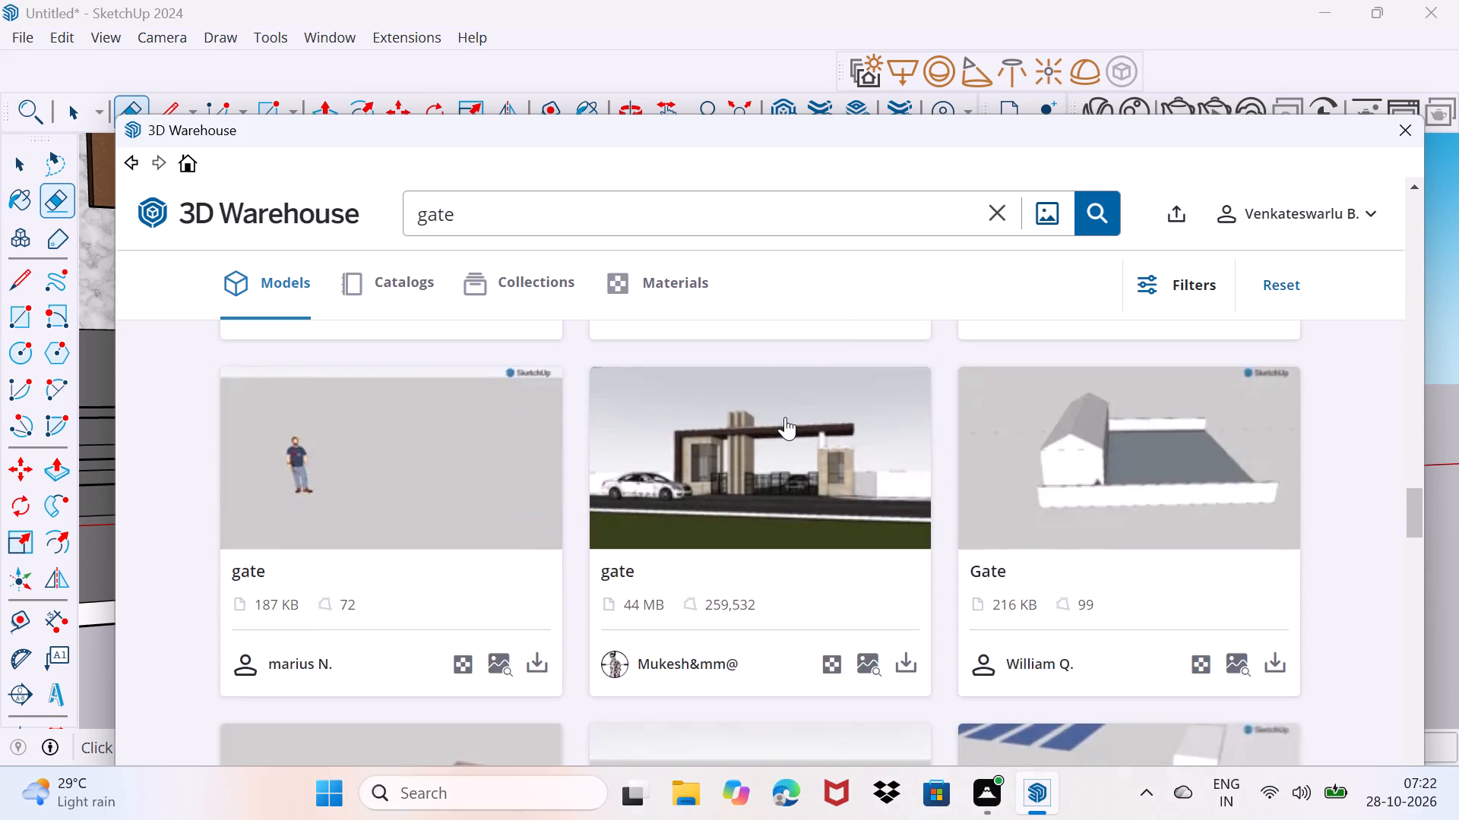
scroll(785, 417, down, 10)
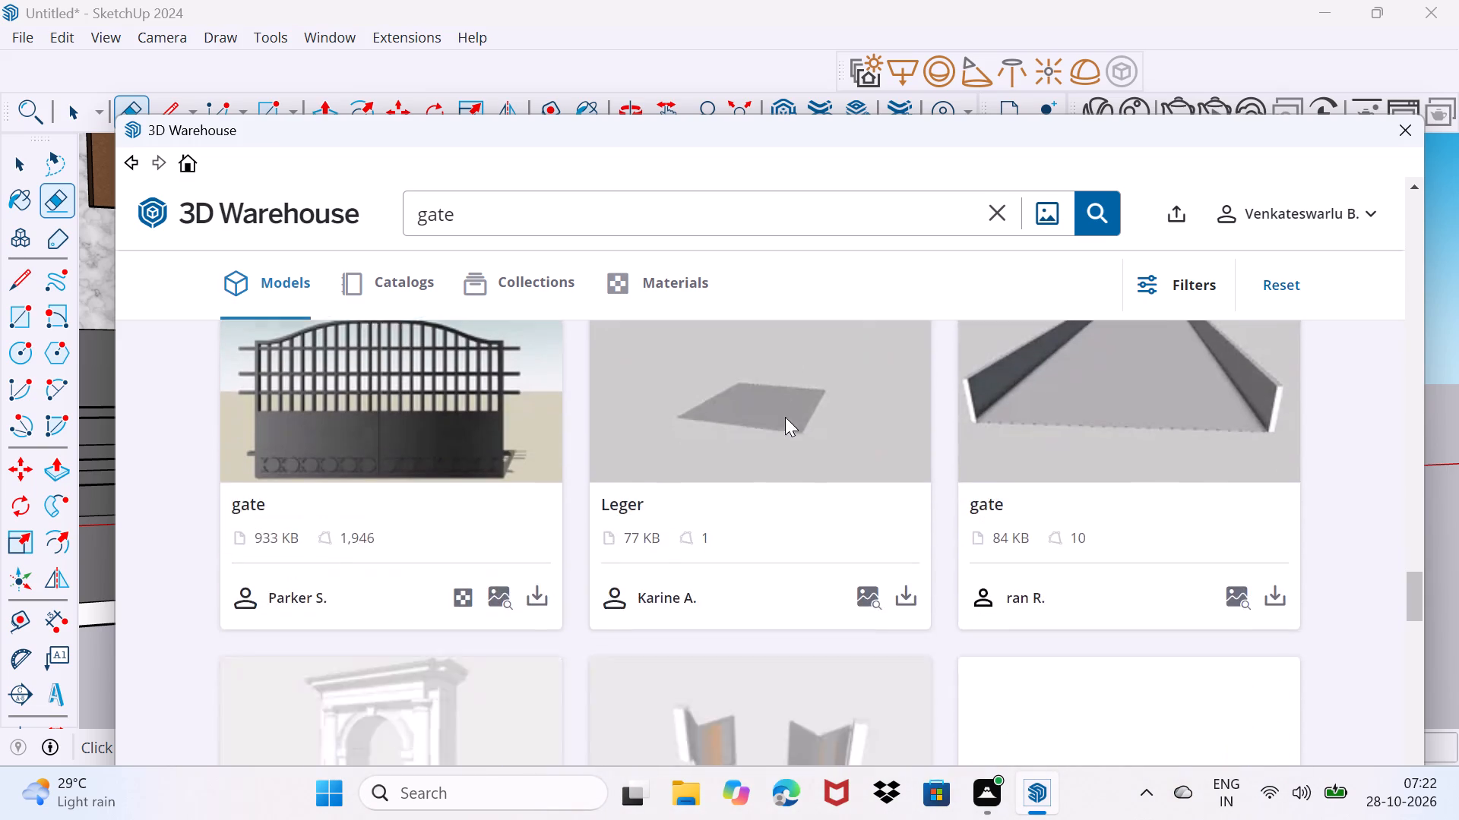
scroll(785, 417, down, 4)
Switch the gate results to collections and look through them for suitable modern gate designs.
click(516, 288)
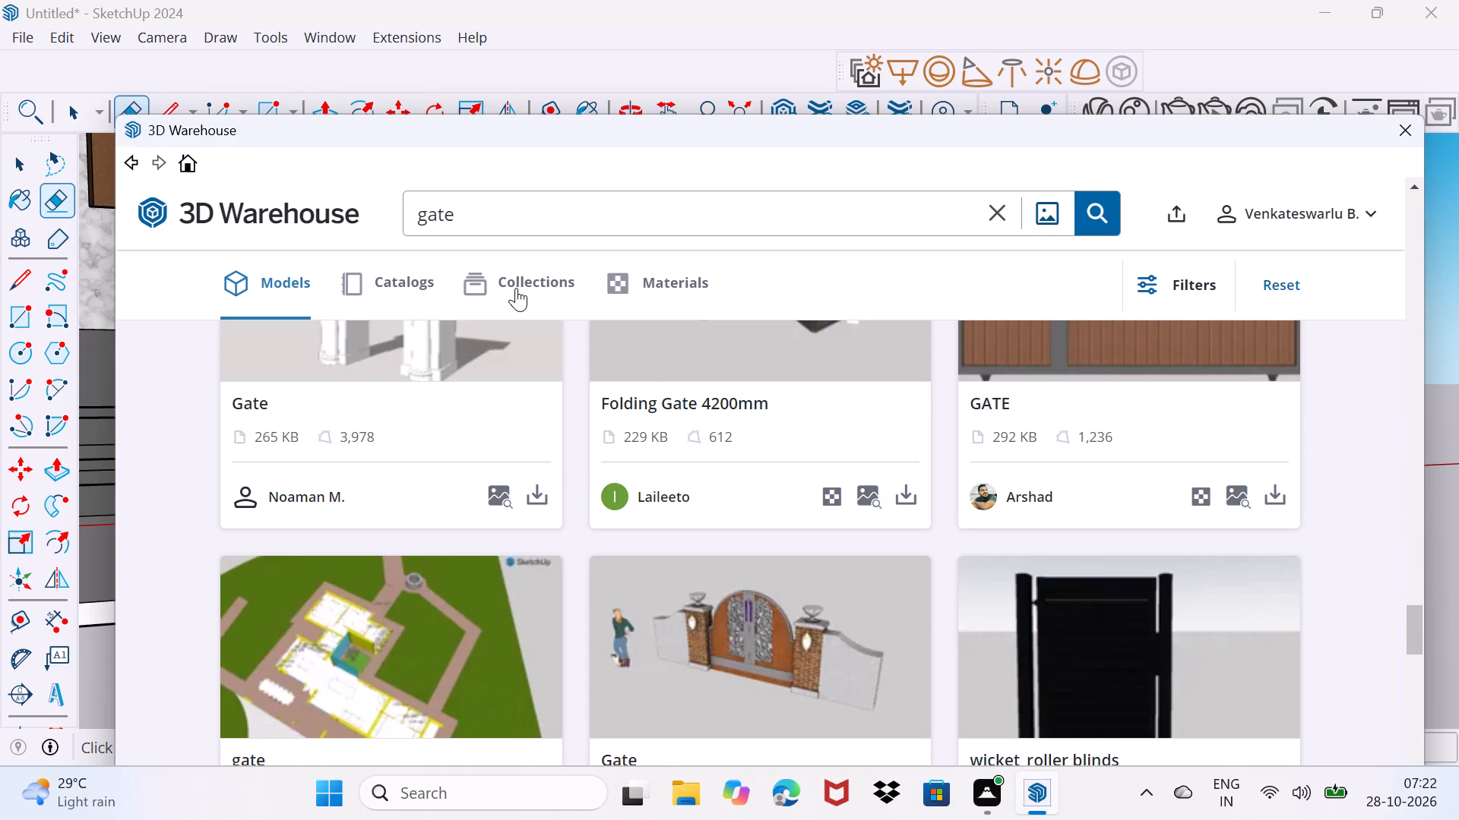
scroll(556, 410, down, 2)
scroll(555, 416, up, 4)
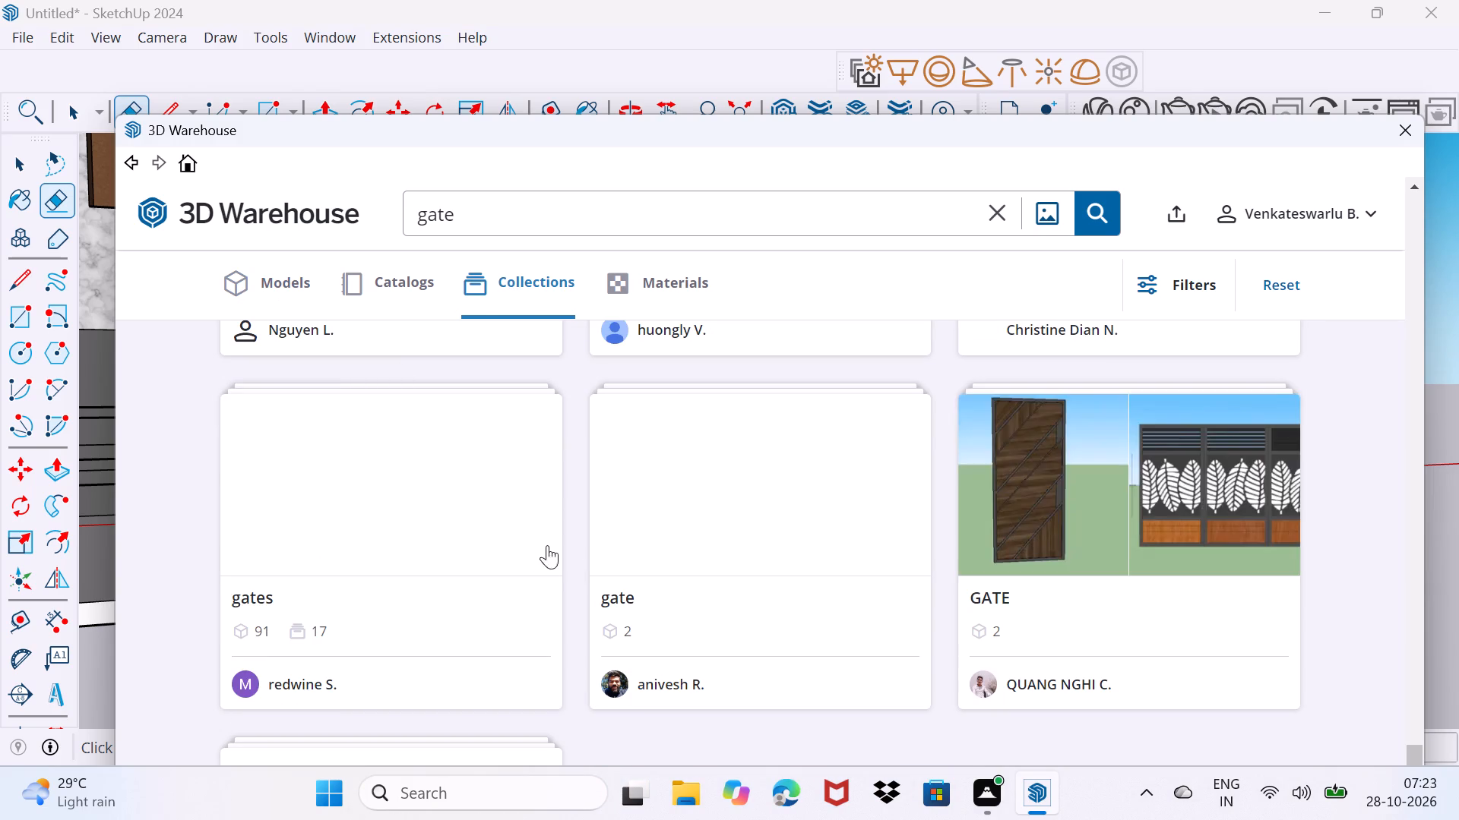
scroll(549, 544, up, 8)
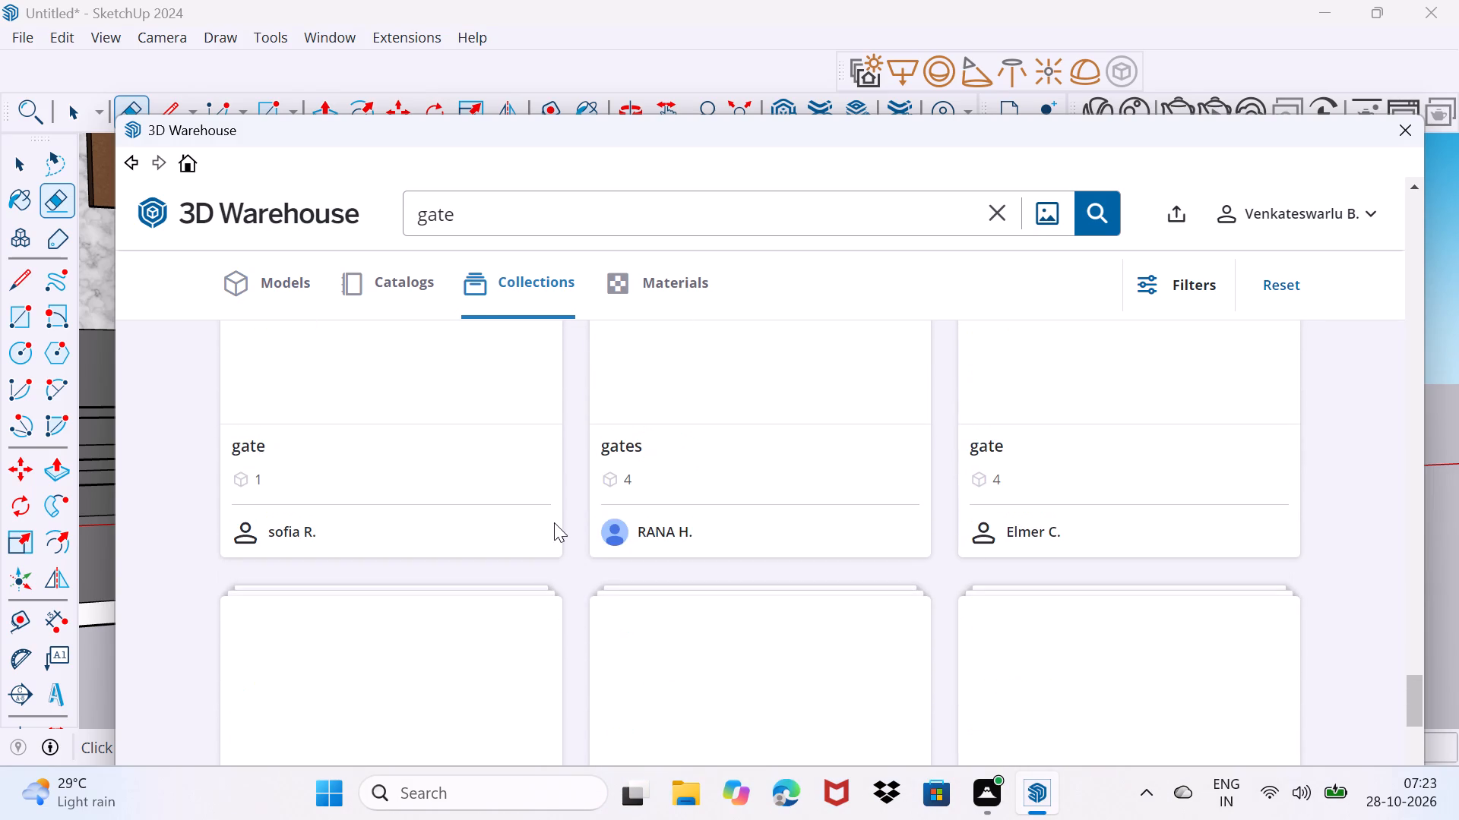
scroll(554, 522, up, 15)
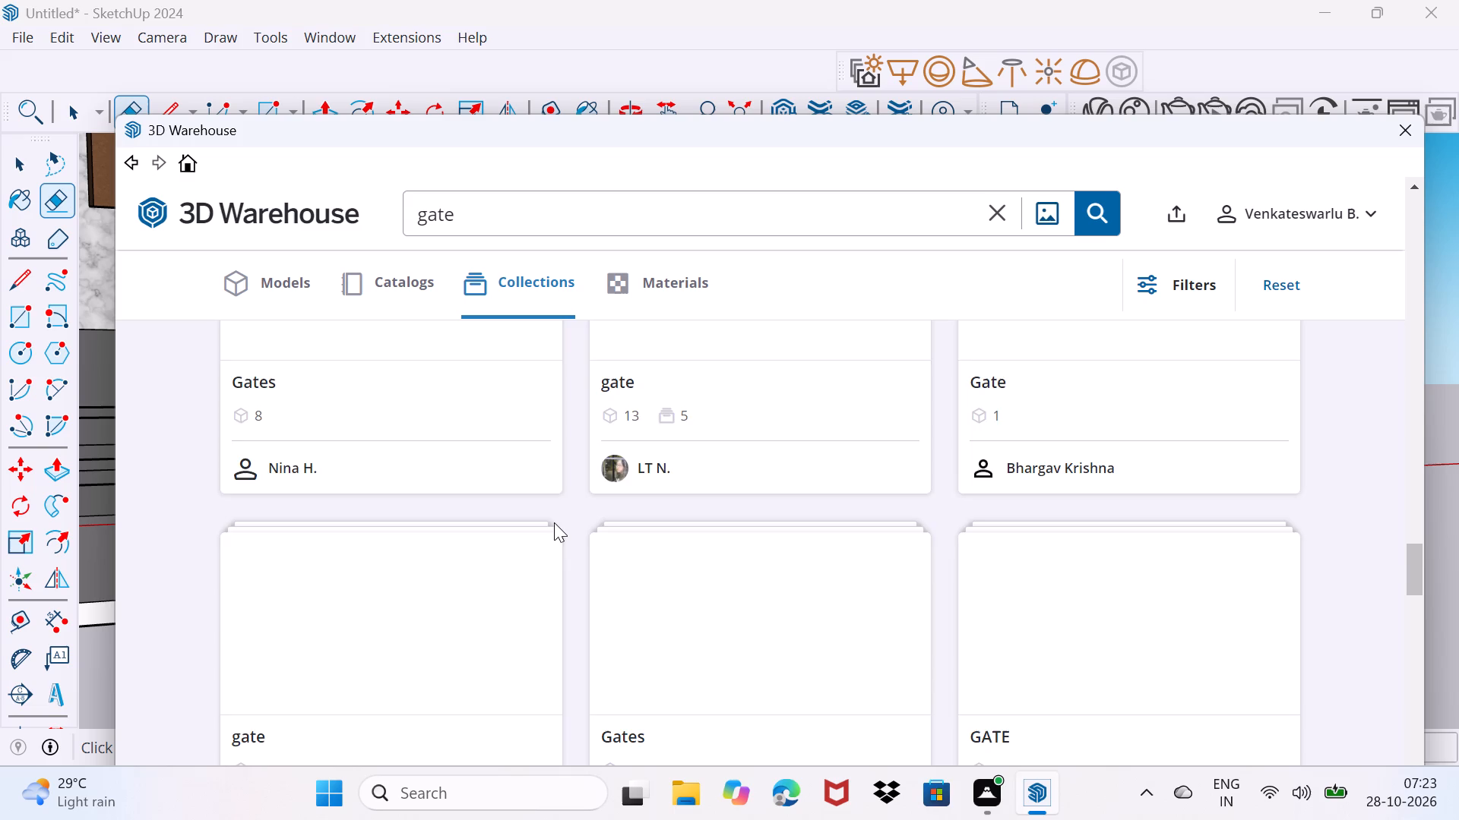
scroll(554, 522, up, 16)
scroll(554, 522, up, 6)
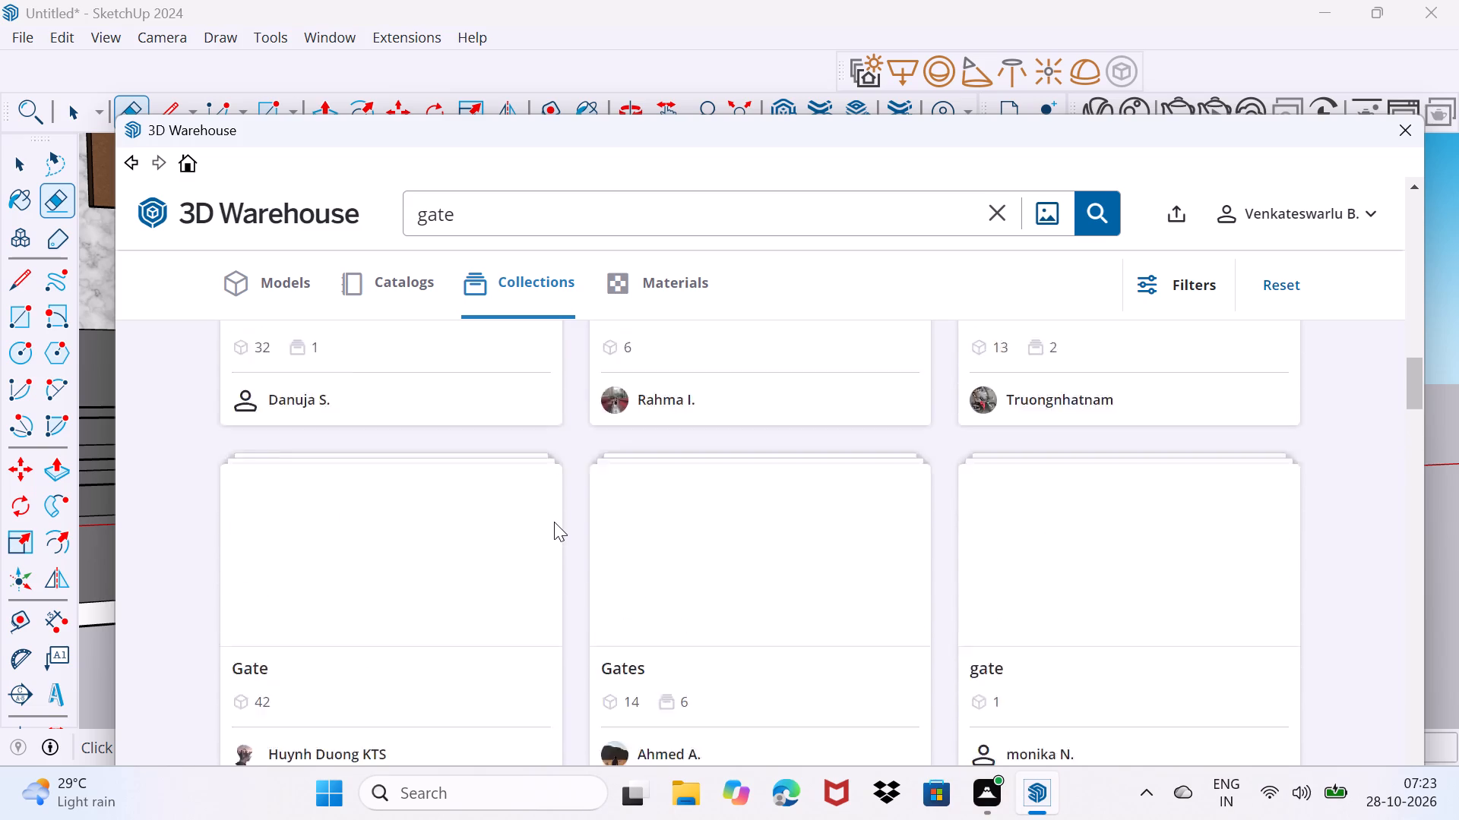
scroll(554, 521, up, 17)
scroll(554, 521, up, 4)
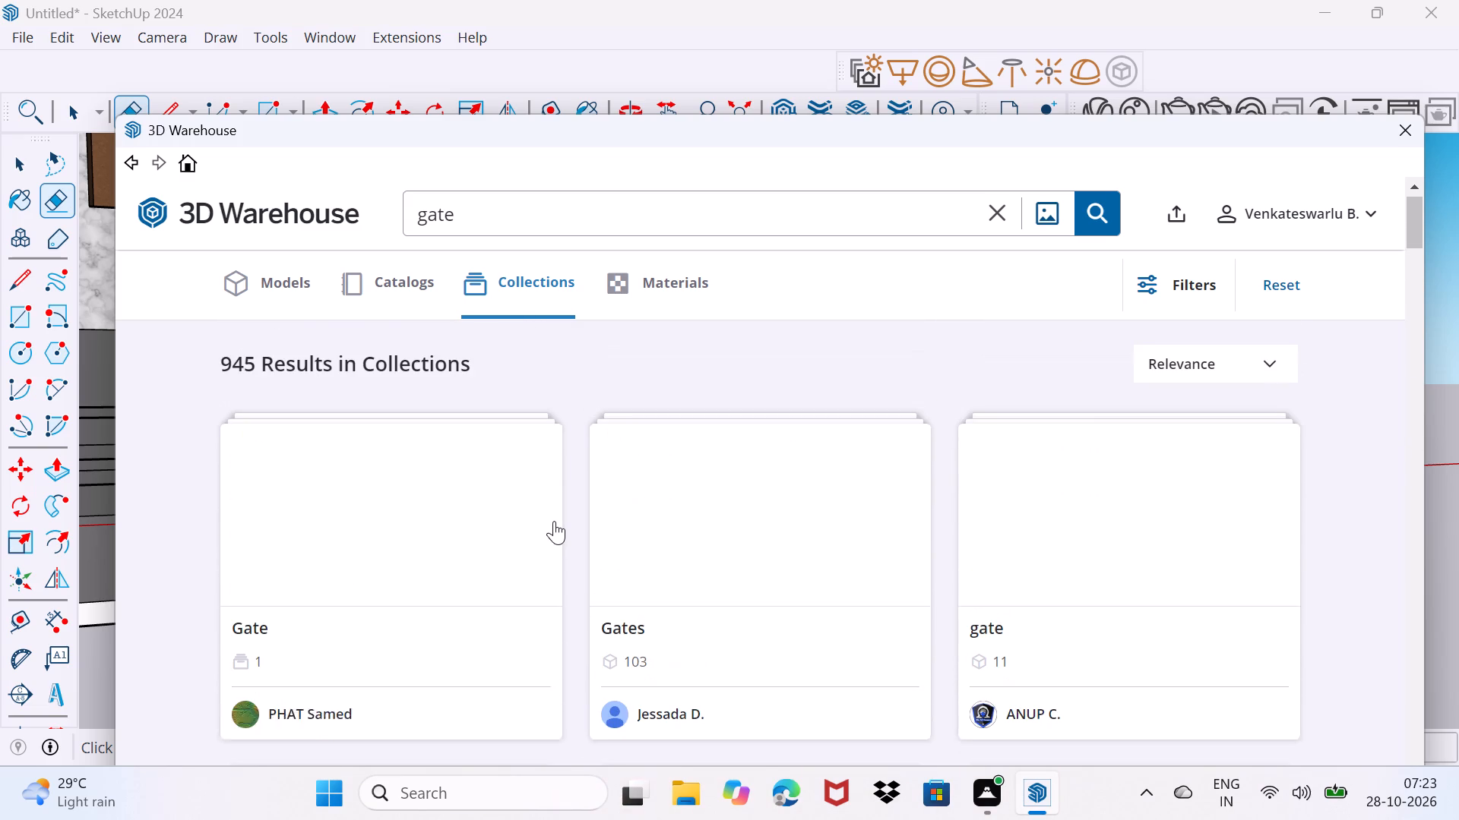
scroll(554, 521, up, 7)
scroll(554, 521, down, 4)
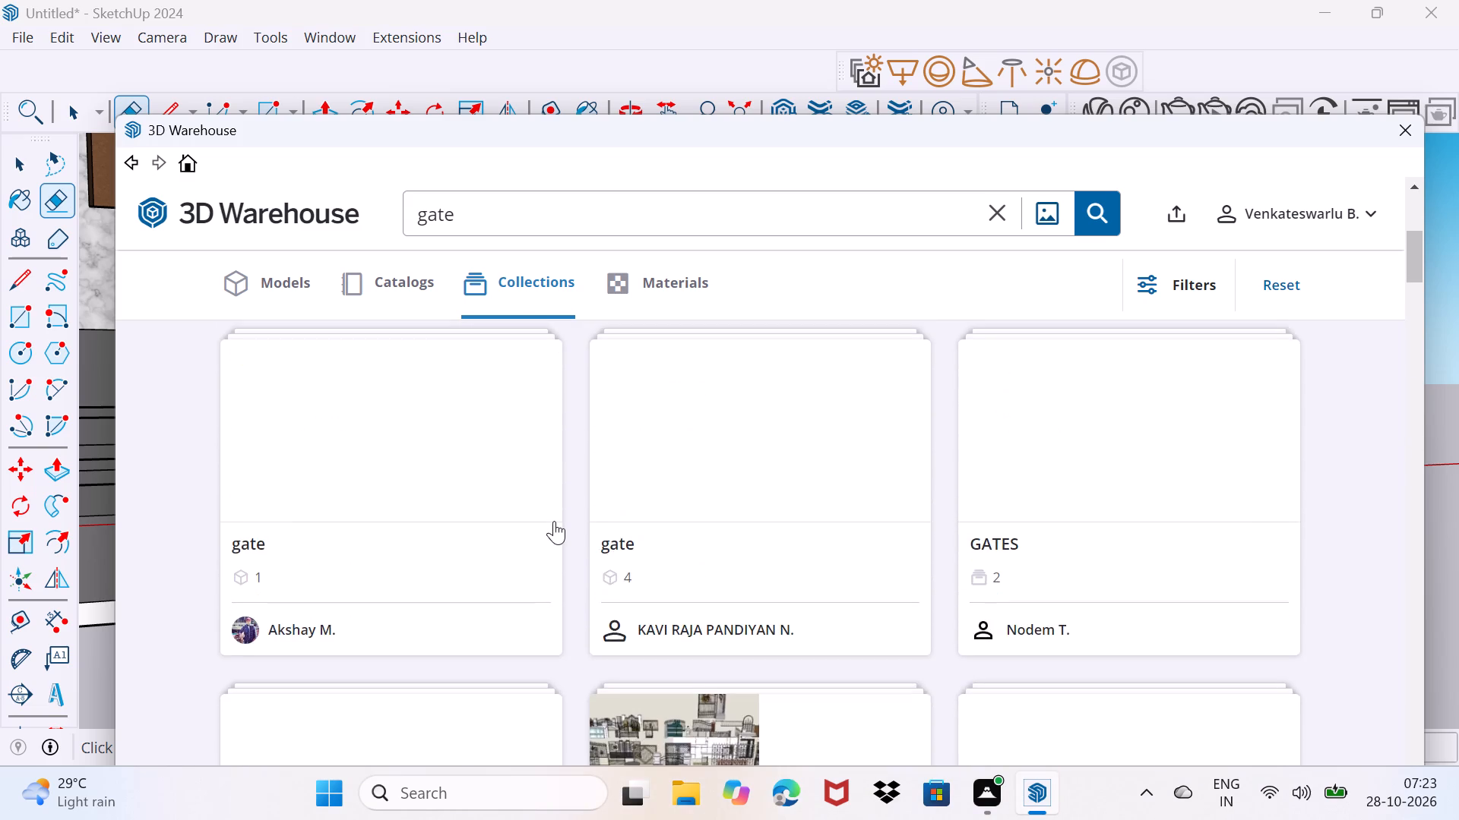
scroll(554, 521, up, 4)
scroll(554, 521, down, 3)
scroll(554, 521, up, 3)
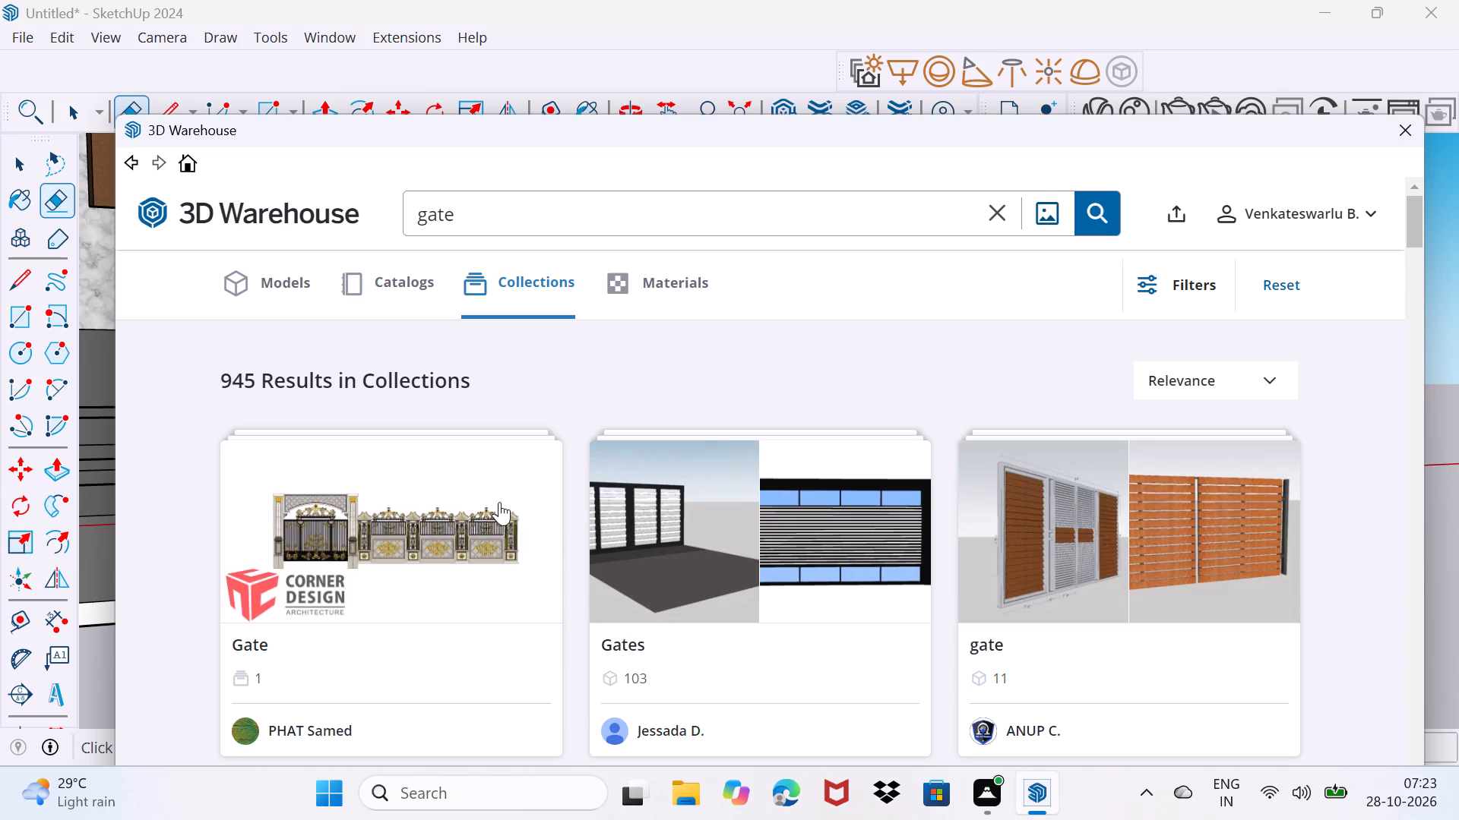
scroll(545, 503, down, 4)
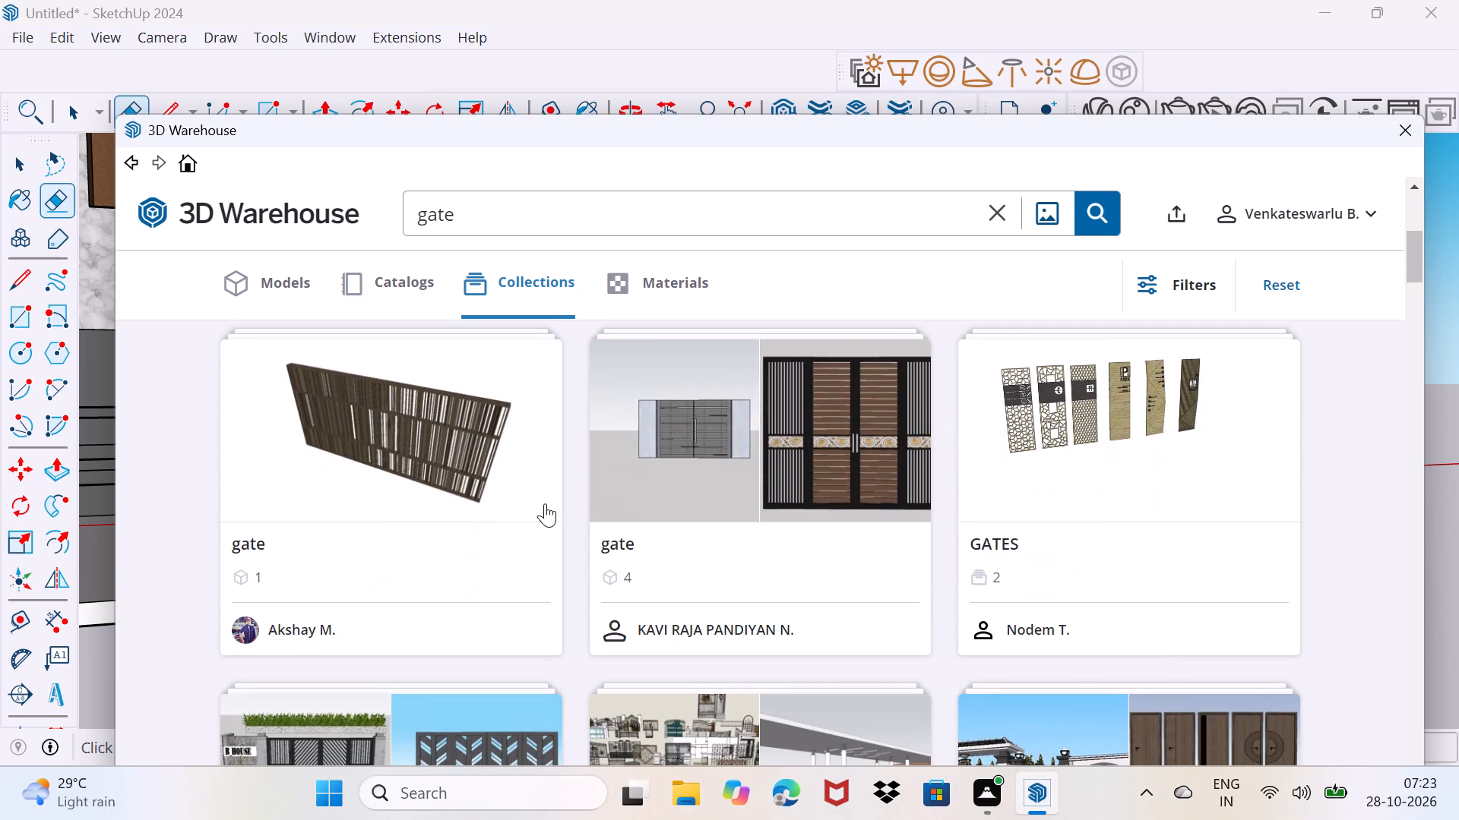
scroll(545, 503, down, 9)
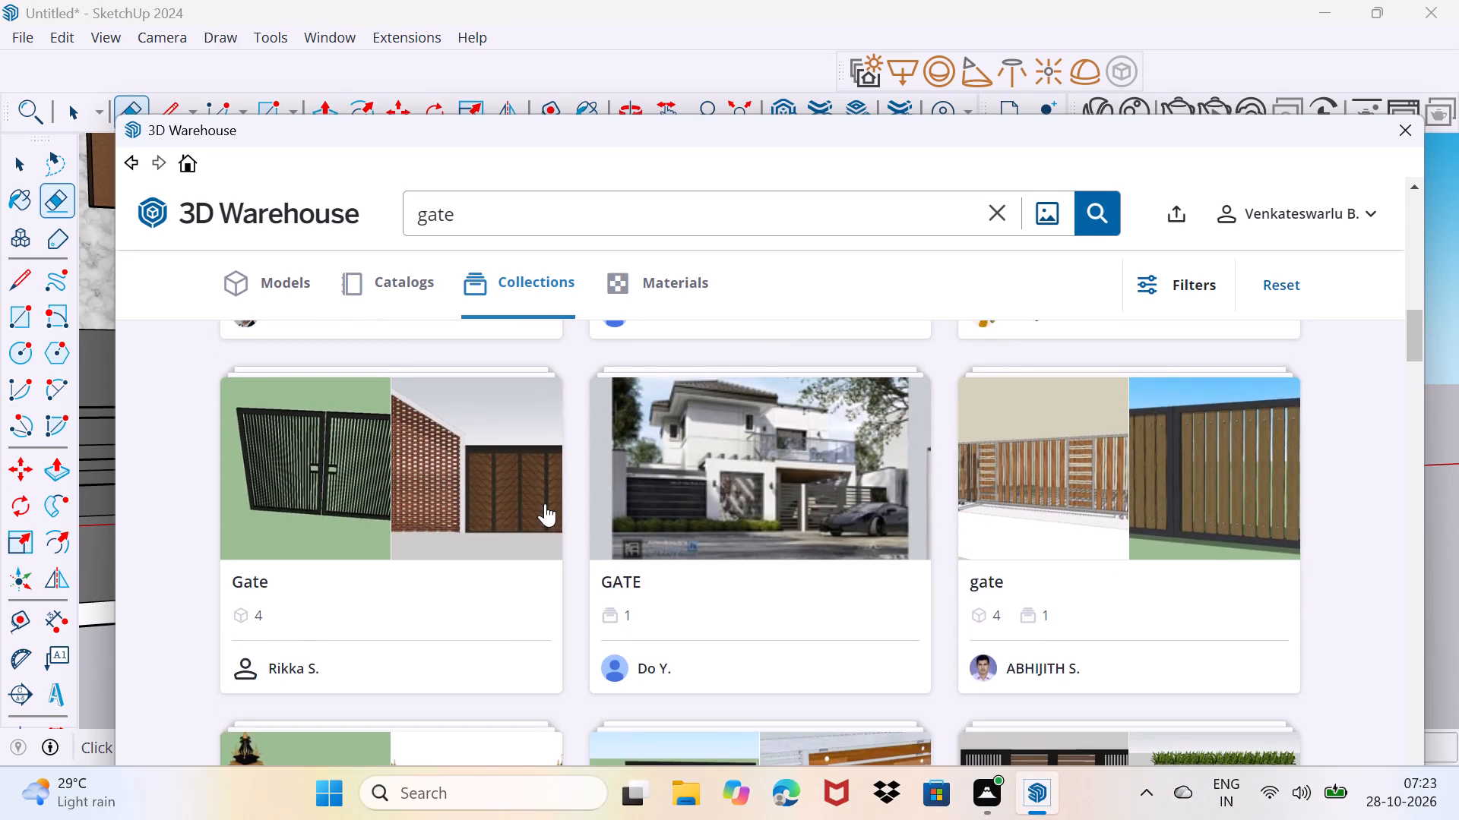
scroll(545, 503, down, 12)
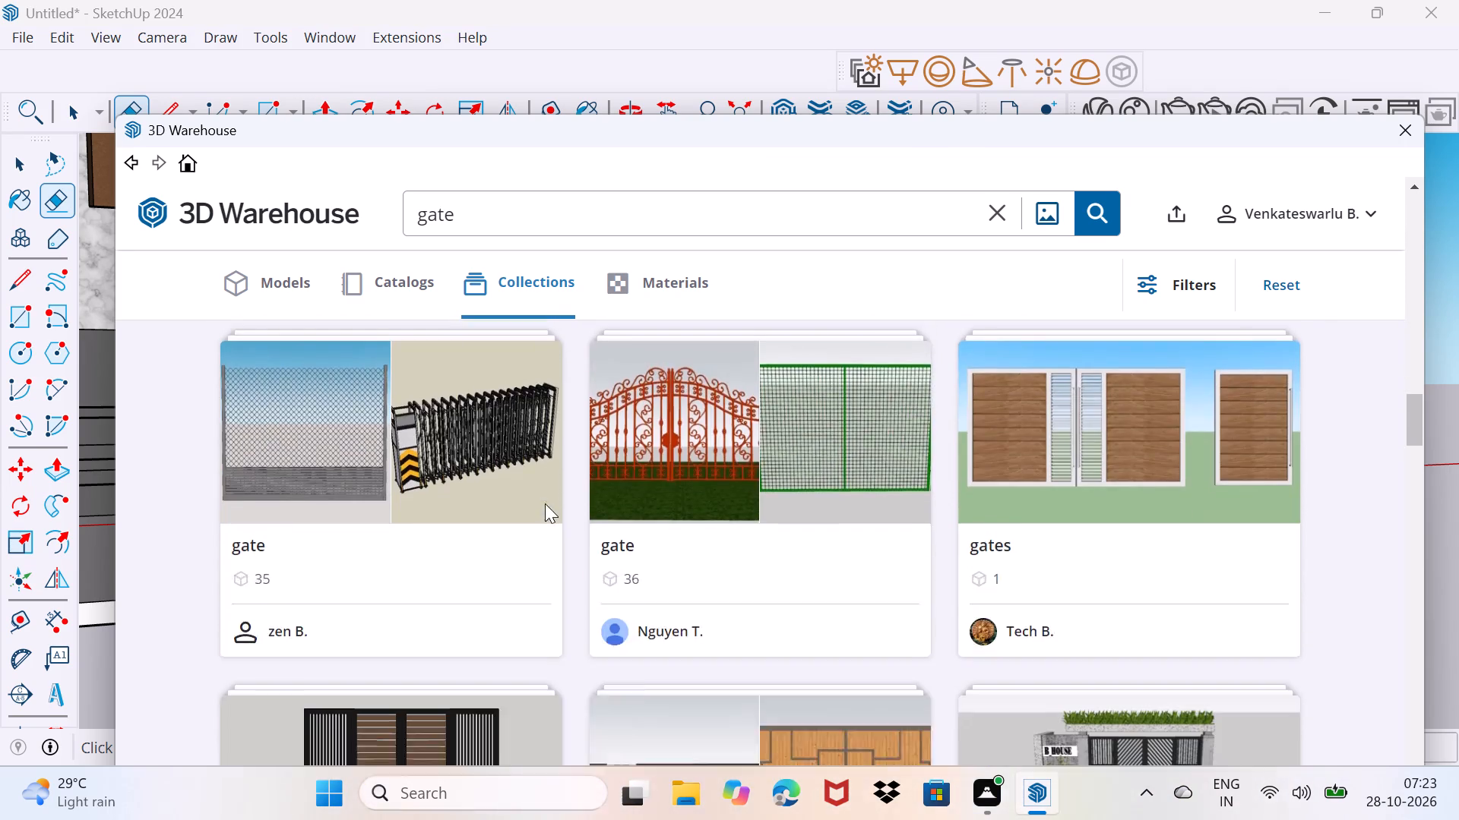
scroll(545, 503, down, 5)
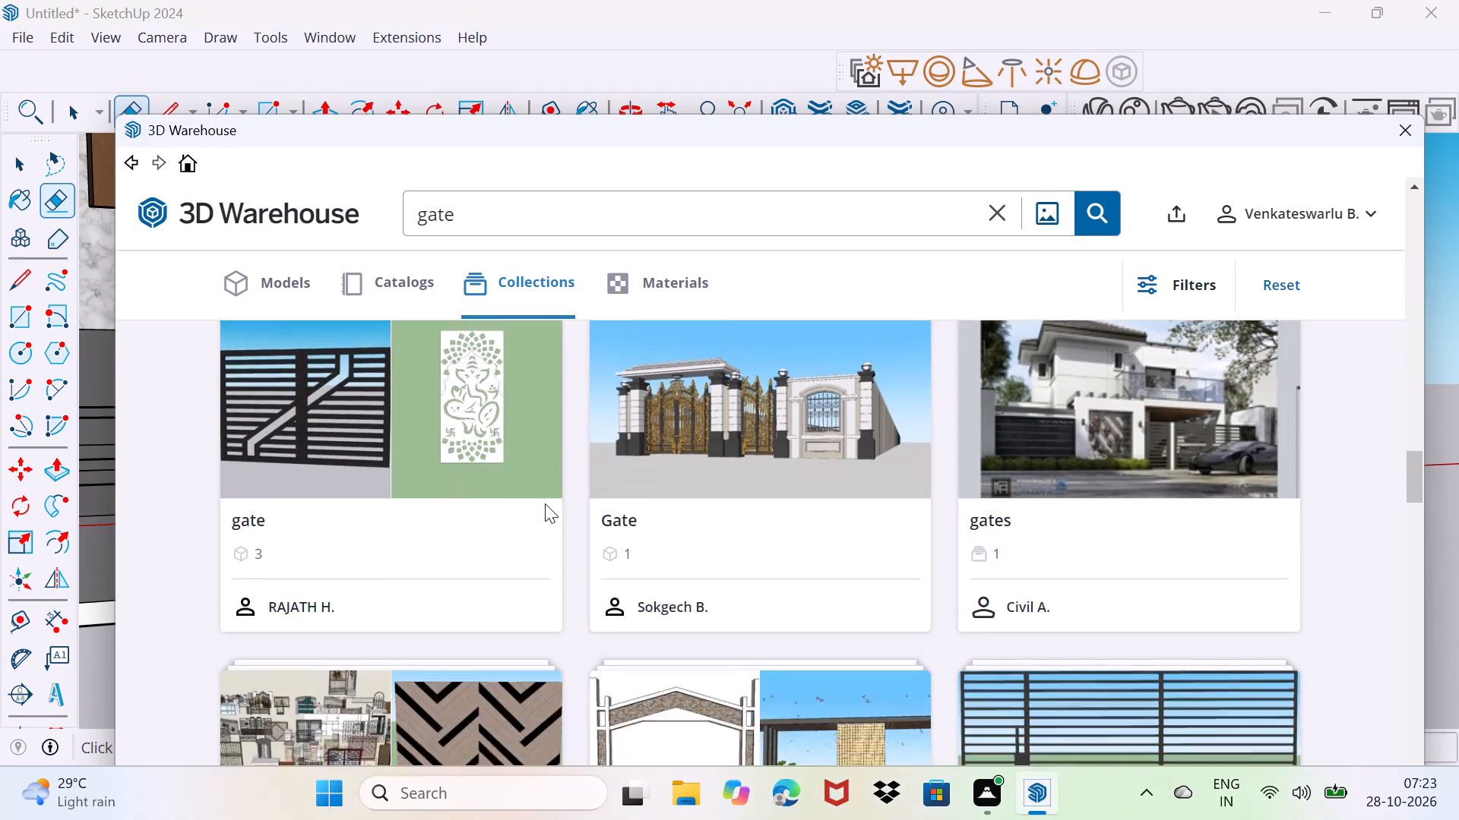
scroll(545, 503, up, 3)
scroll(545, 503, down, 7)
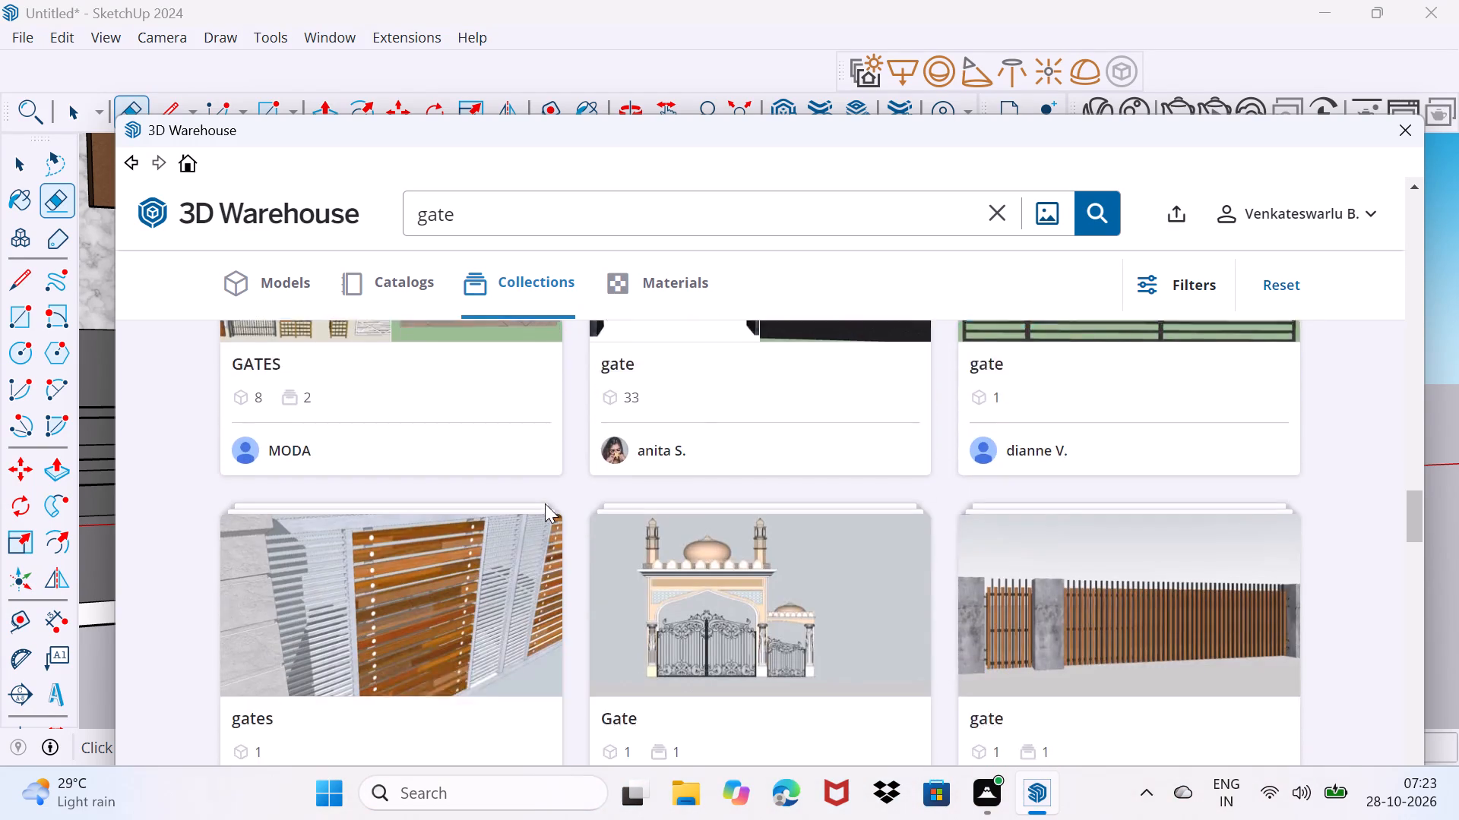
scroll(545, 503, down, 10)
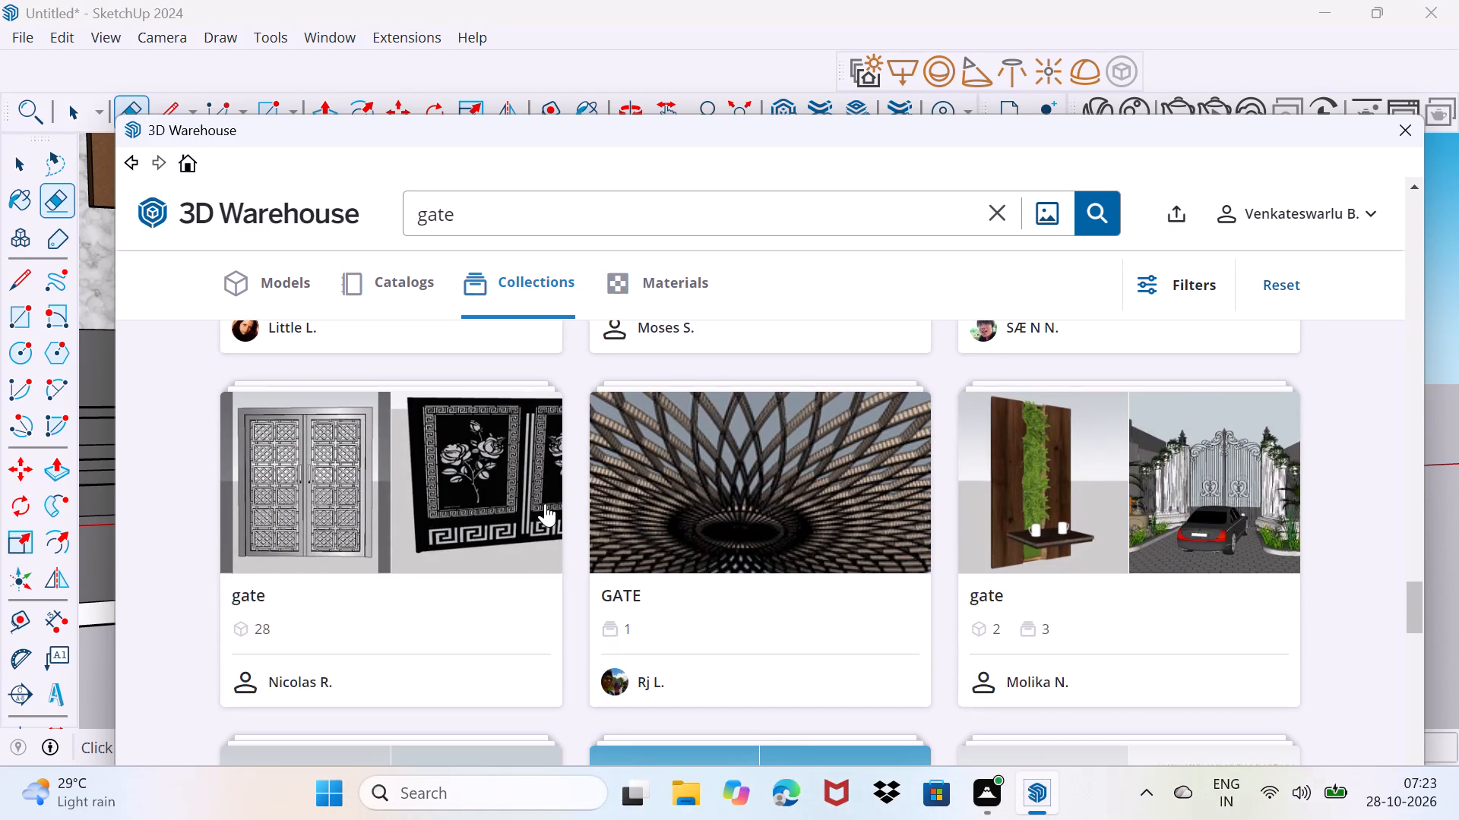
scroll(545, 503, down, 5)
scroll(545, 503, up, 2)
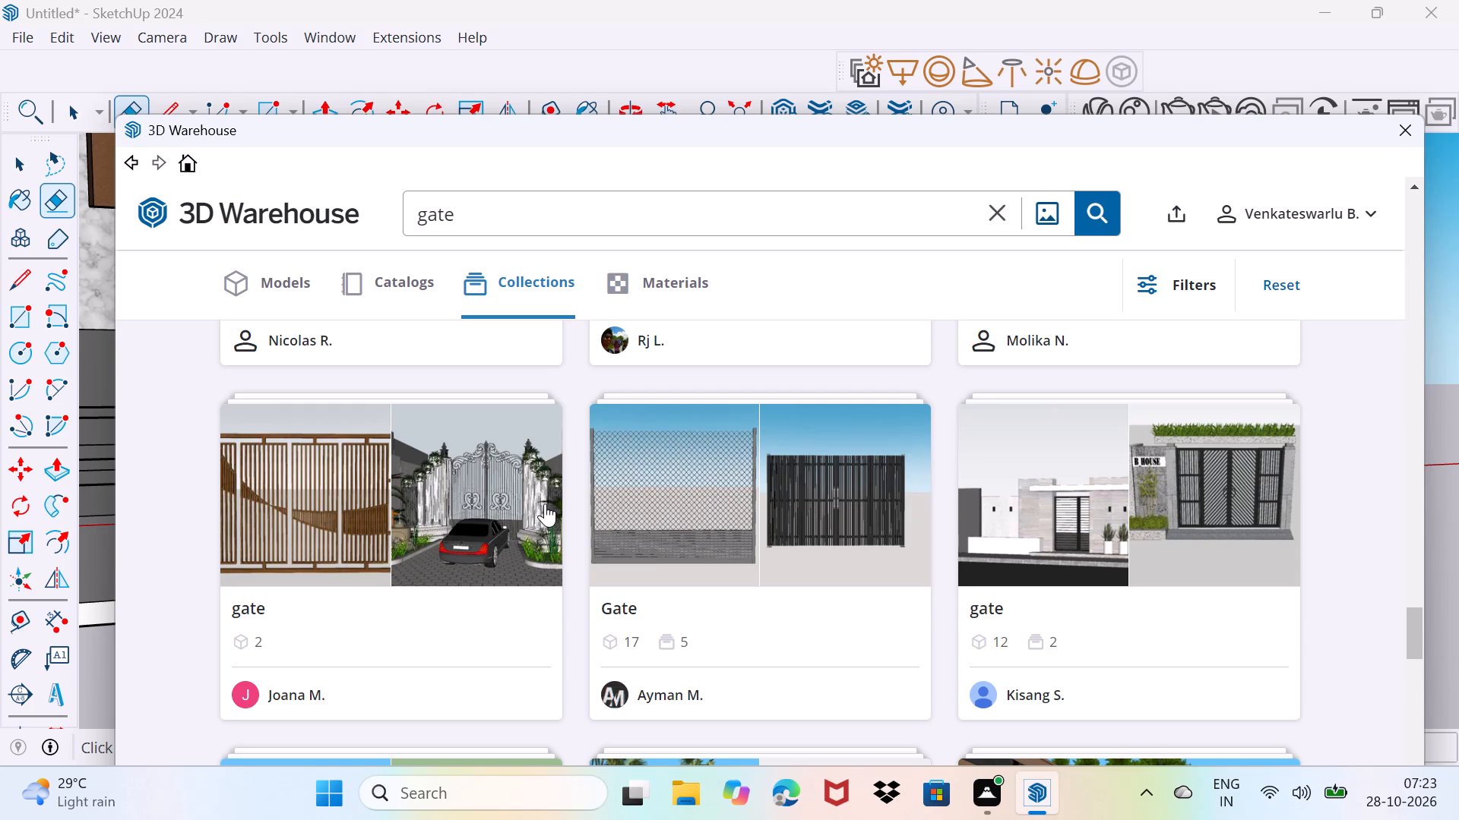
scroll(545, 503, down, 1)
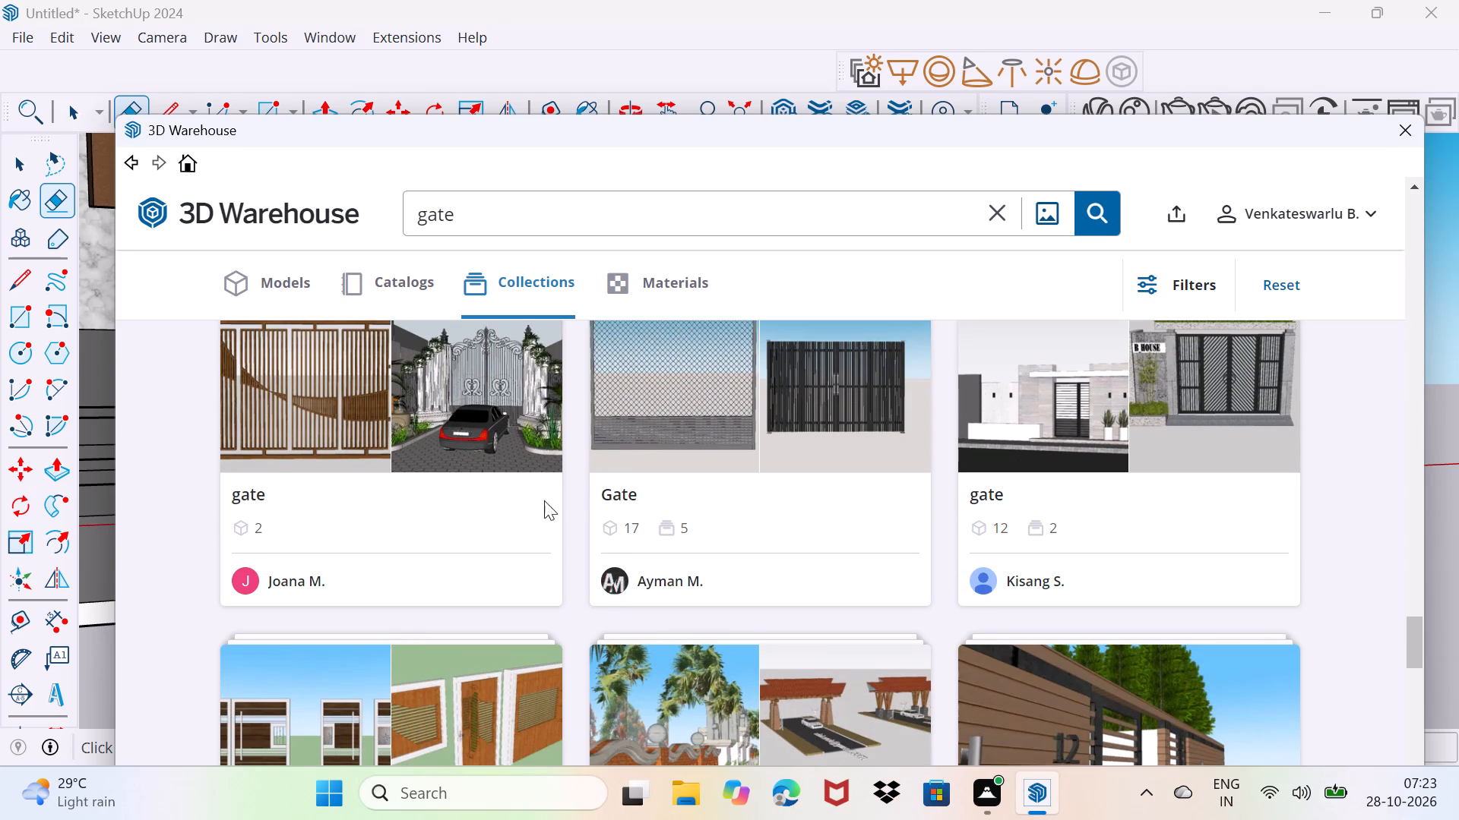
scroll(1172, 418, down, 6)
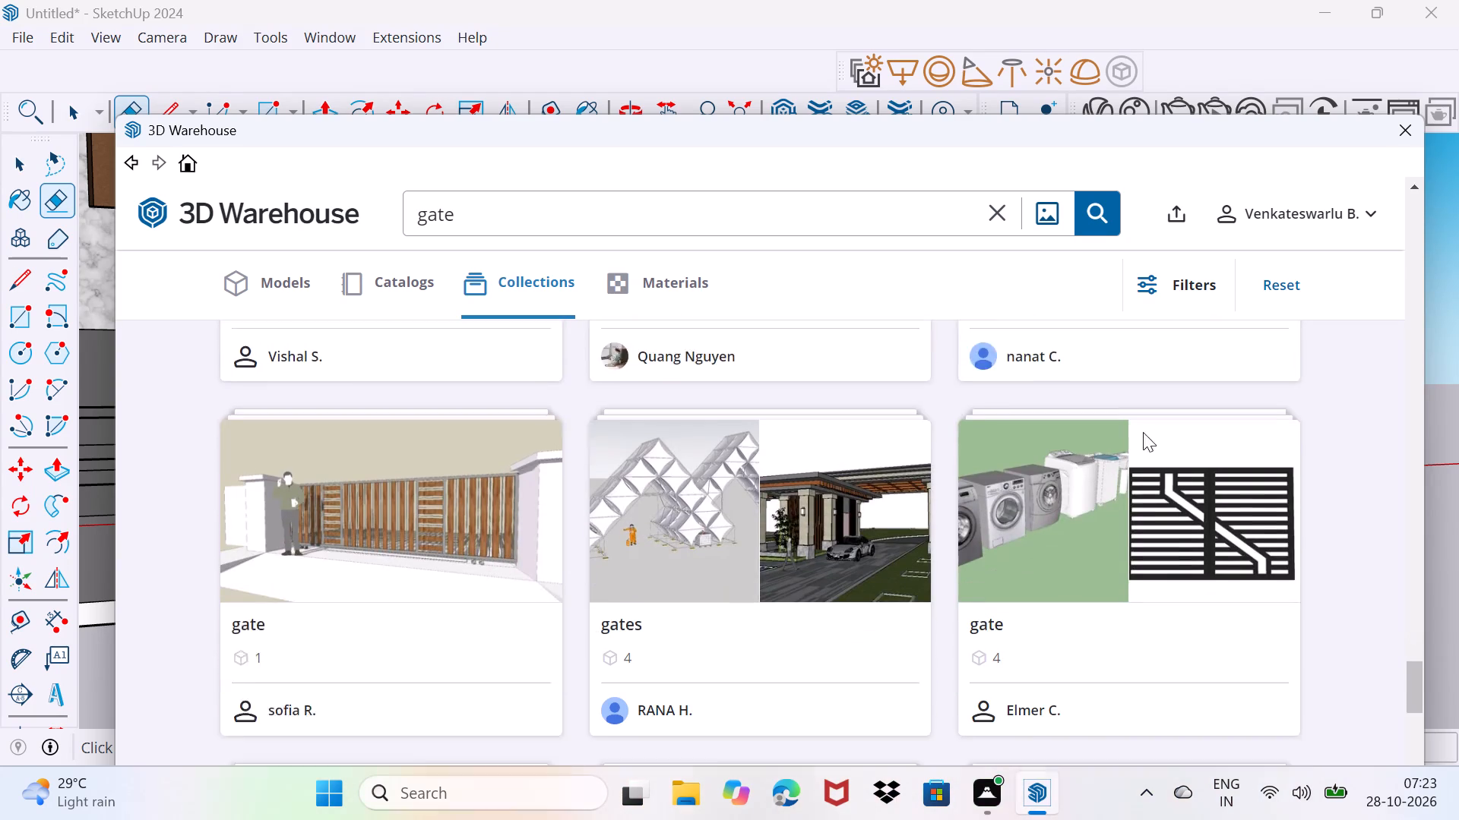
scroll(1048, 492, down, 1)
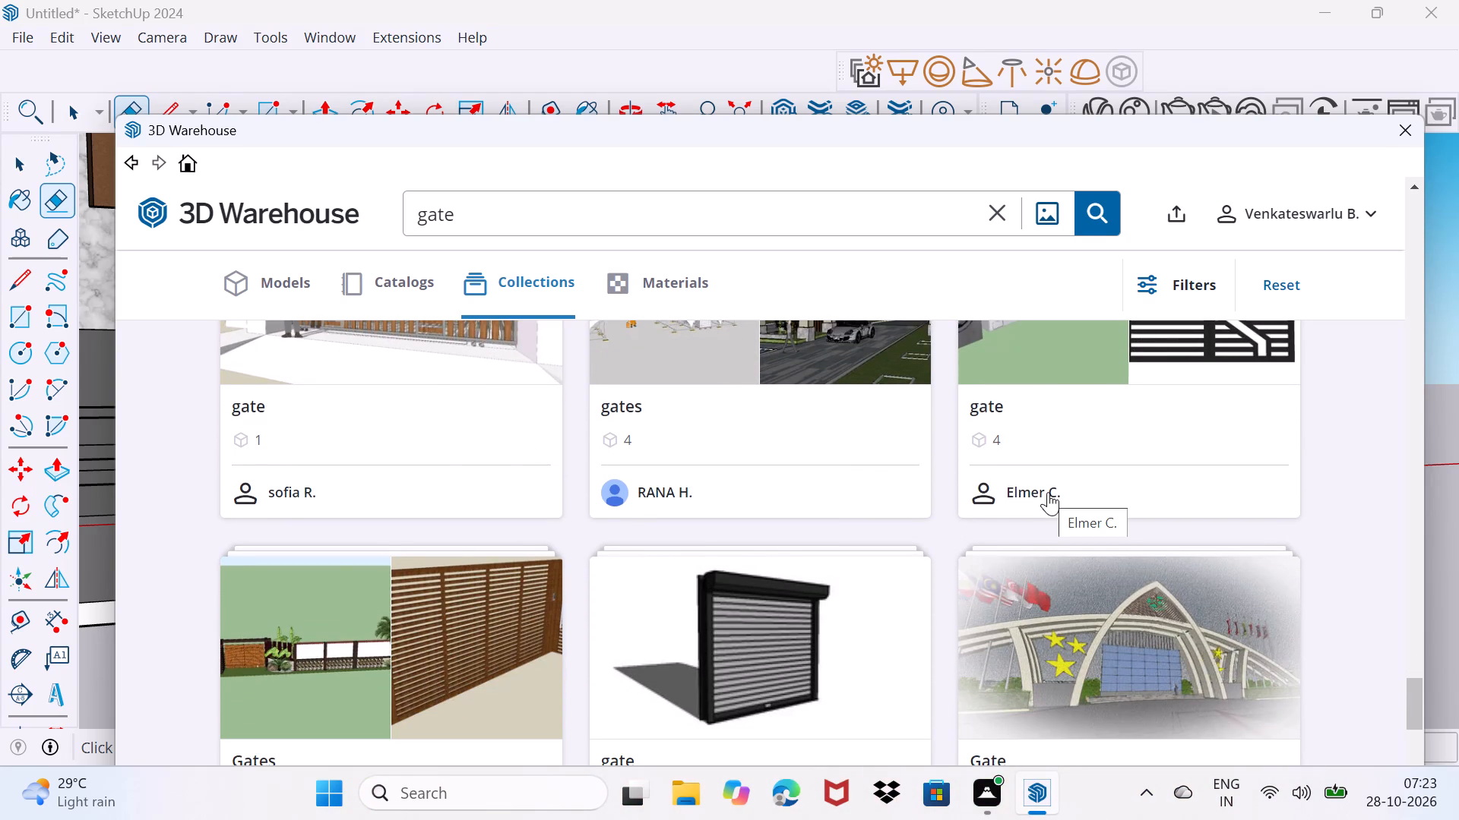
scroll(1048, 492, down, 4)
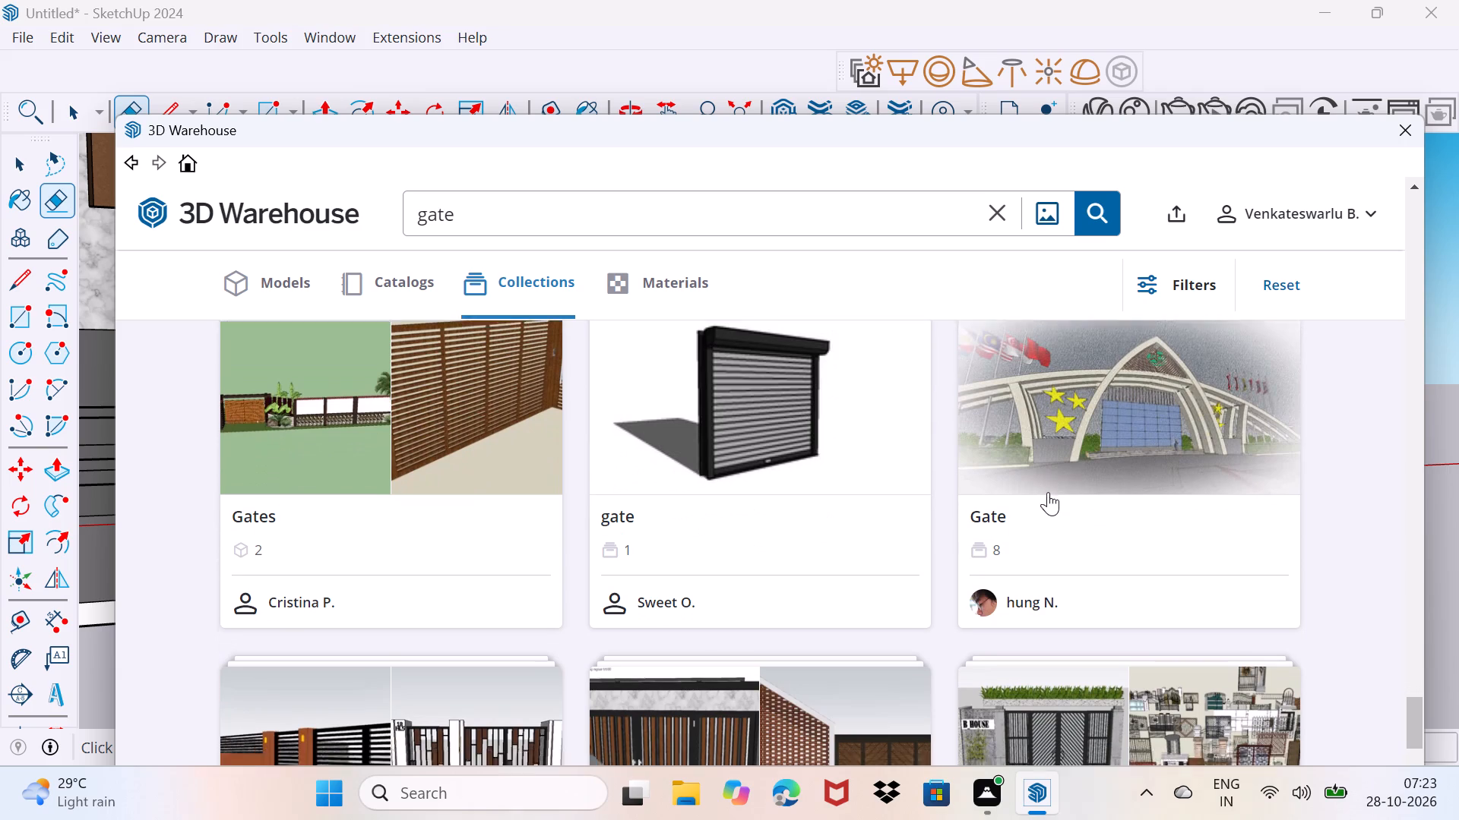
scroll(1048, 492, down, 1)
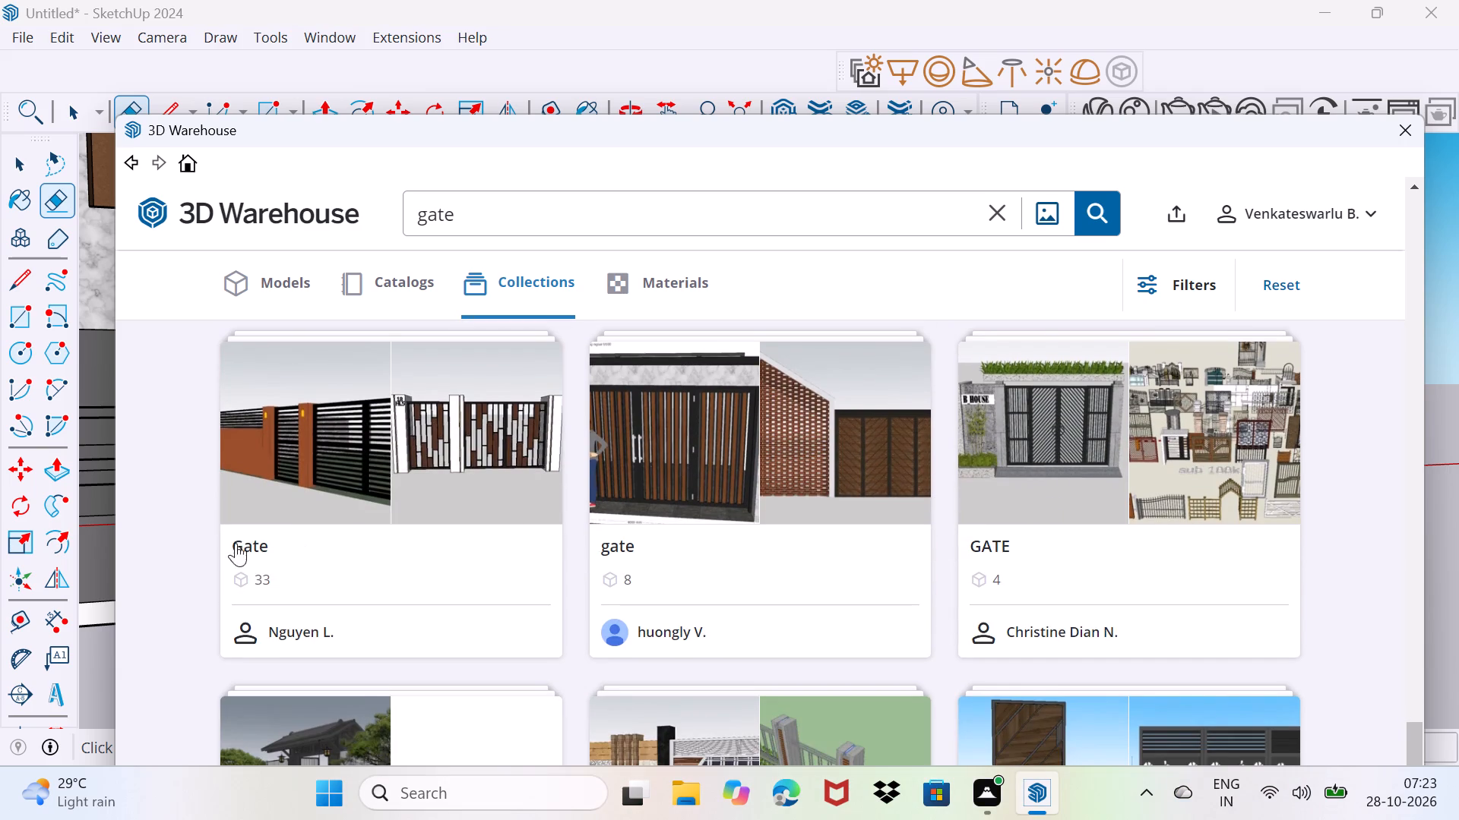
Open the Gate collection whose preview shows a black slatted gate between orange-brown pillars beside a white-framed patterned gate.
click(300, 482)
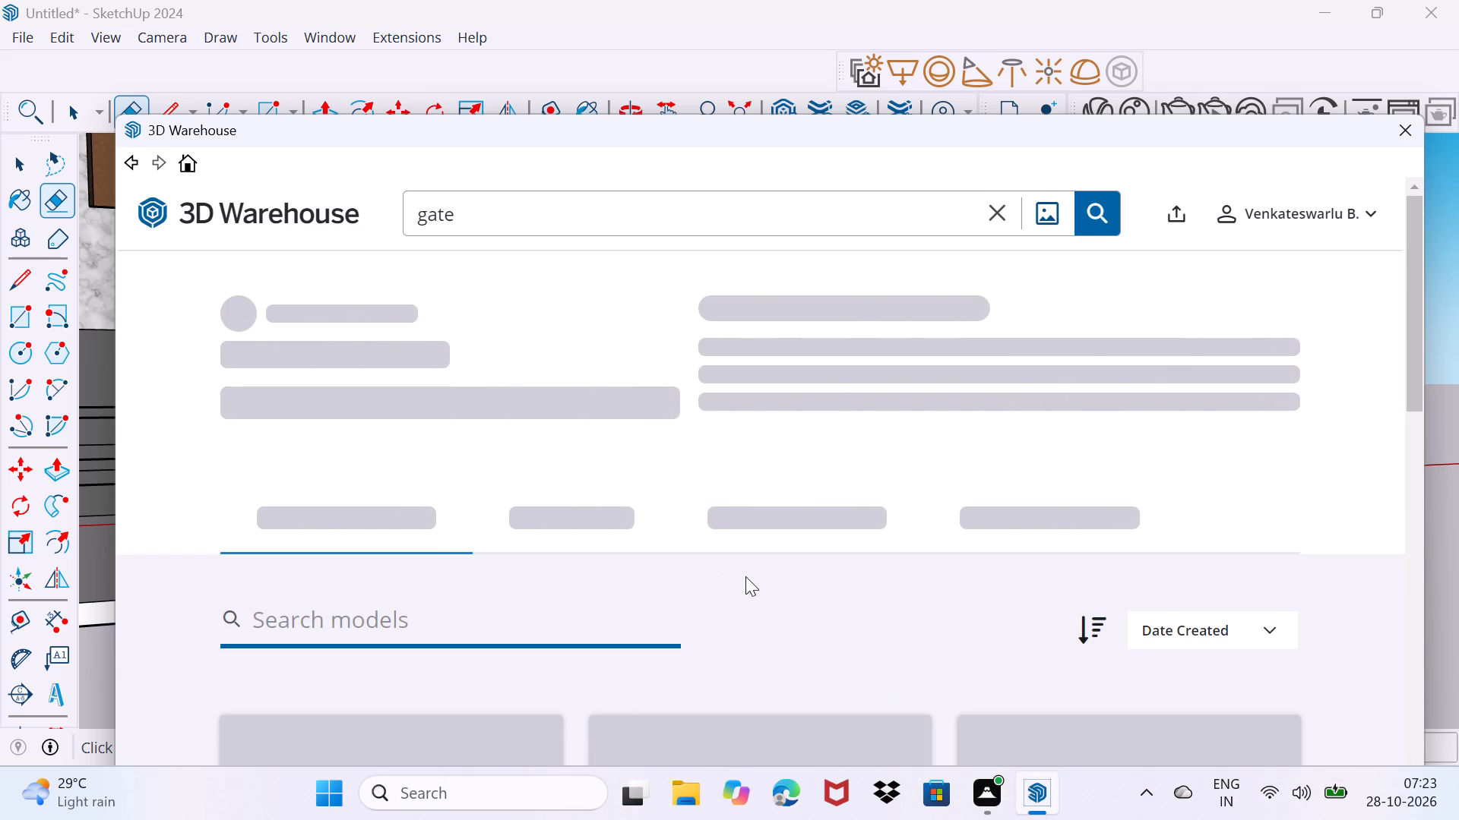
Look through the models in the opened Gate collection for a gate design that suits the house.
scroll(662, 549, down, 2)
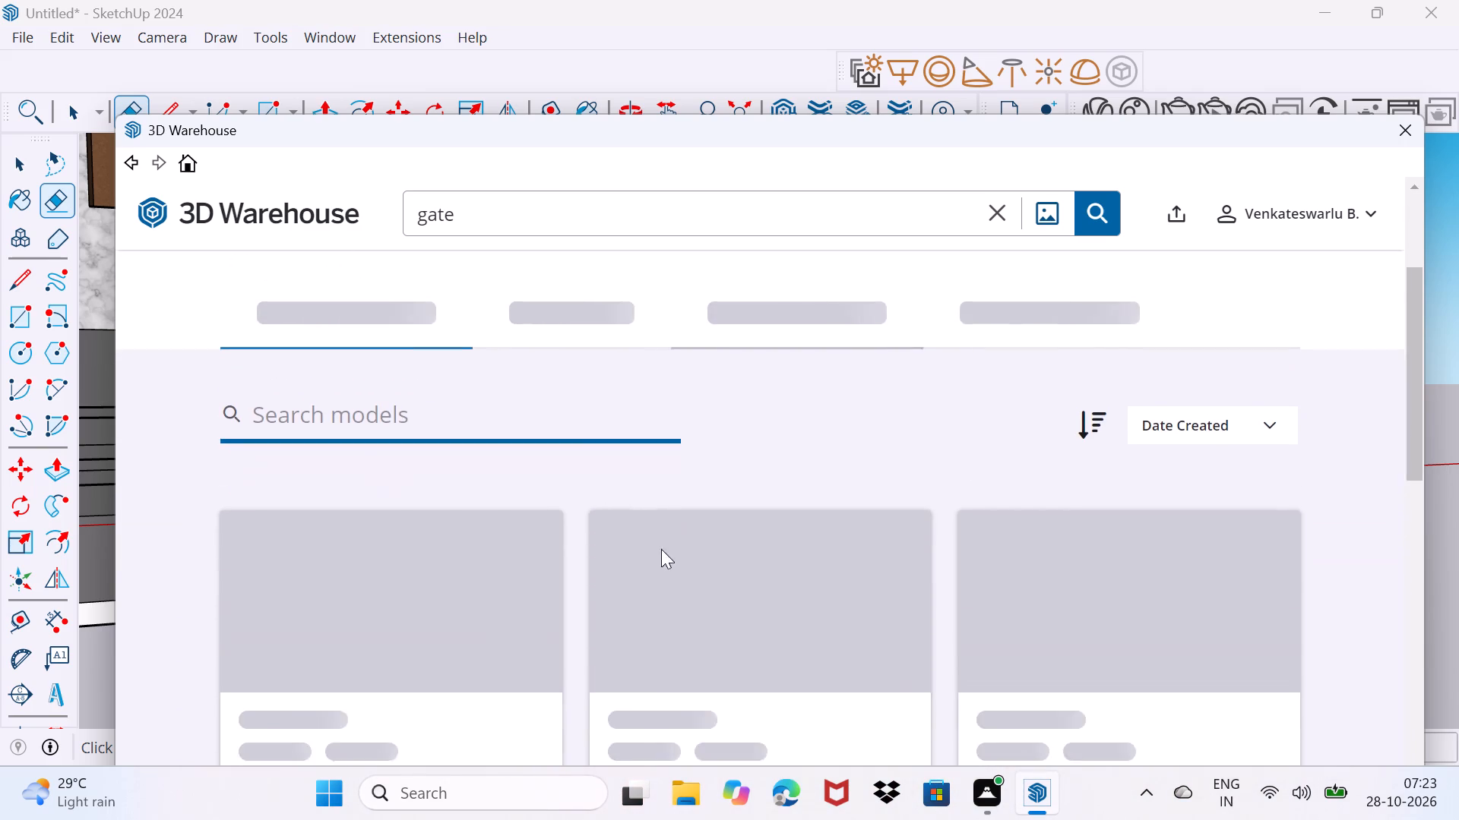
scroll(661, 549, down, 5)
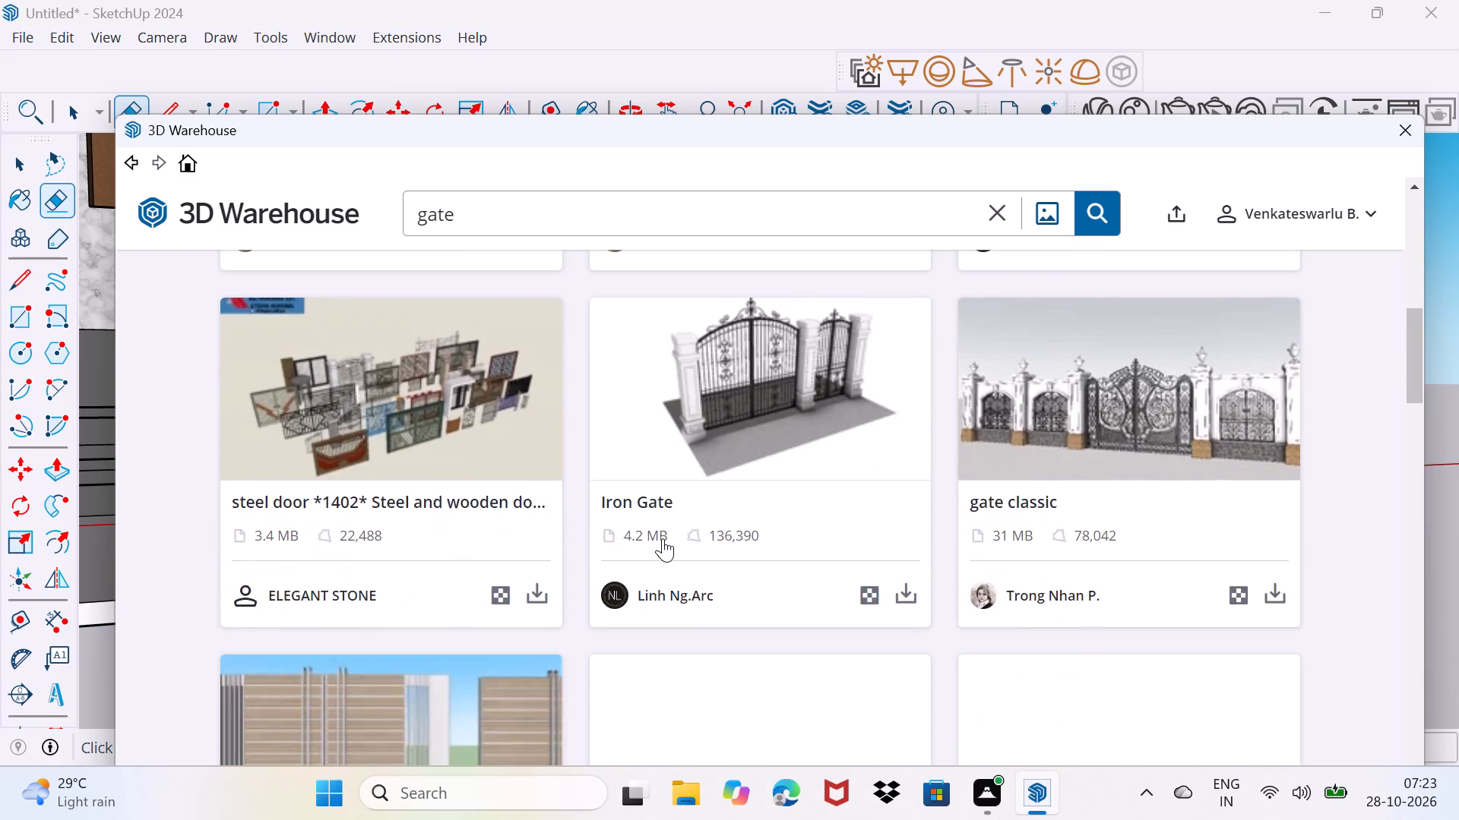
scroll(663, 538, up, 5)
scroll(663, 538, down, 1)
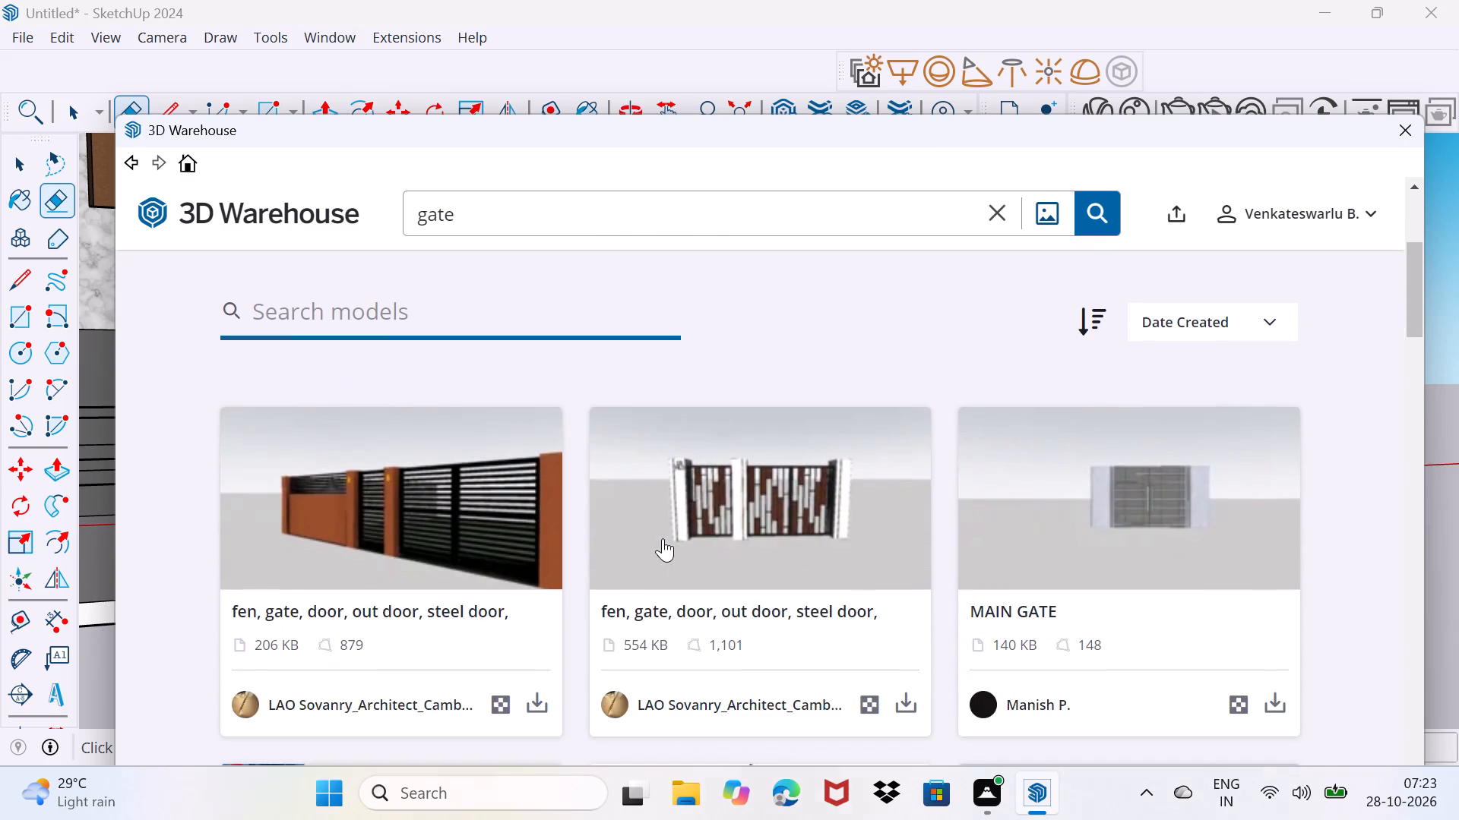
scroll(663, 538, down, 1)
scroll(524, 572, down, 6)
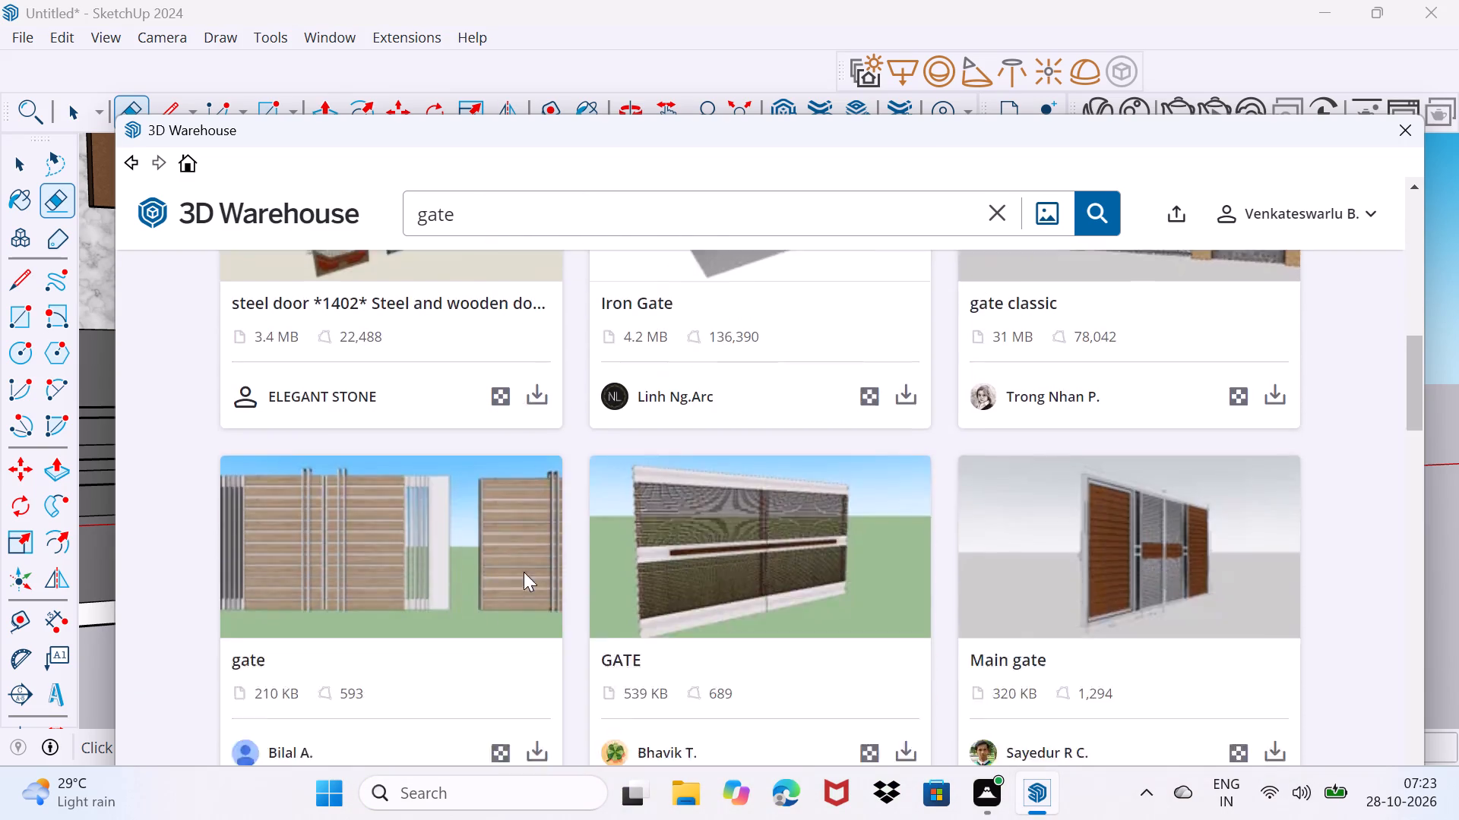
scroll(524, 572, down, 5)
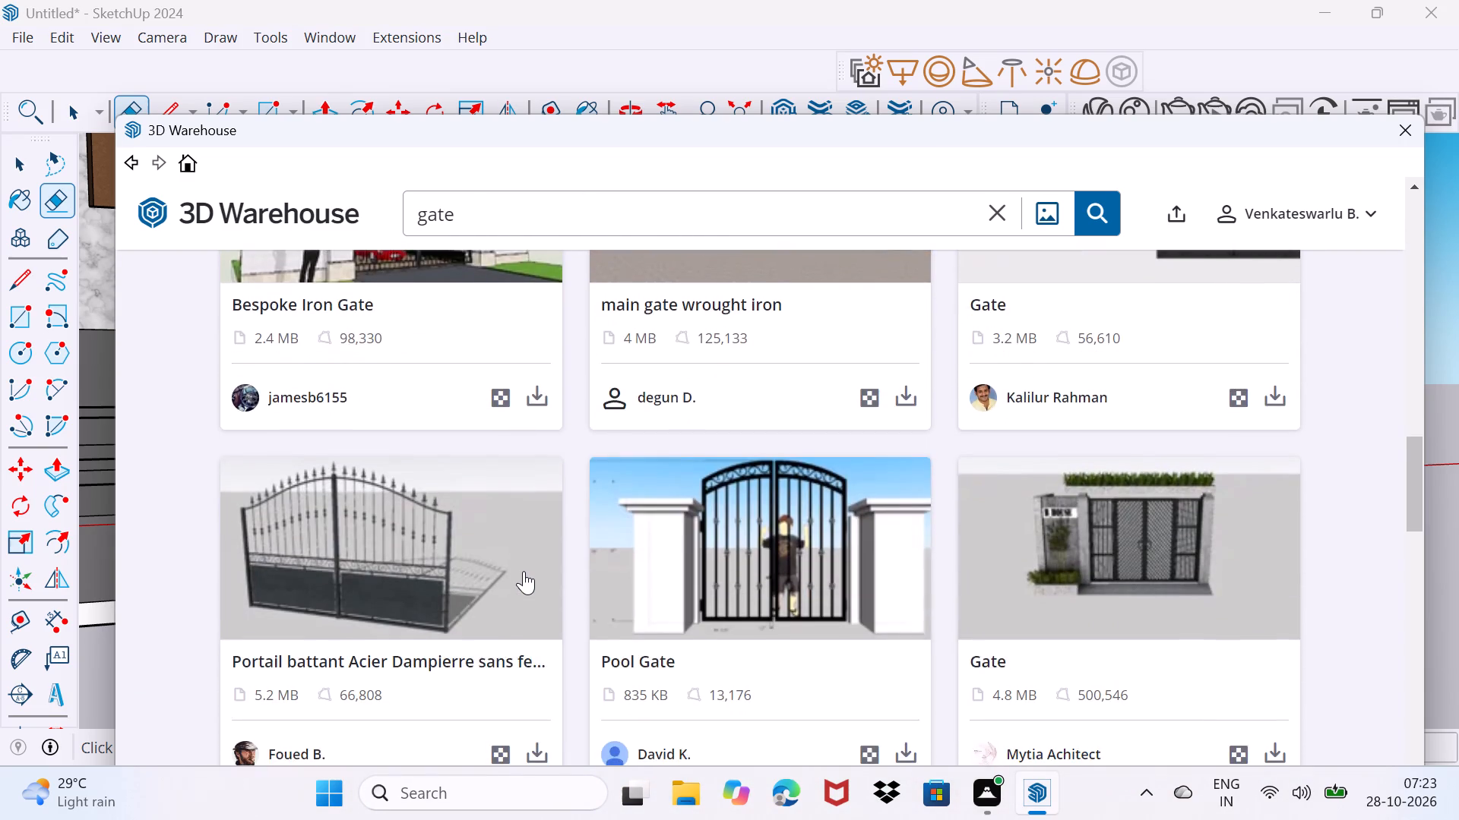
scroll(524, 571, down, 3)
scroll(524, 571, up, 3)
scroll(524, 571, down, 4)
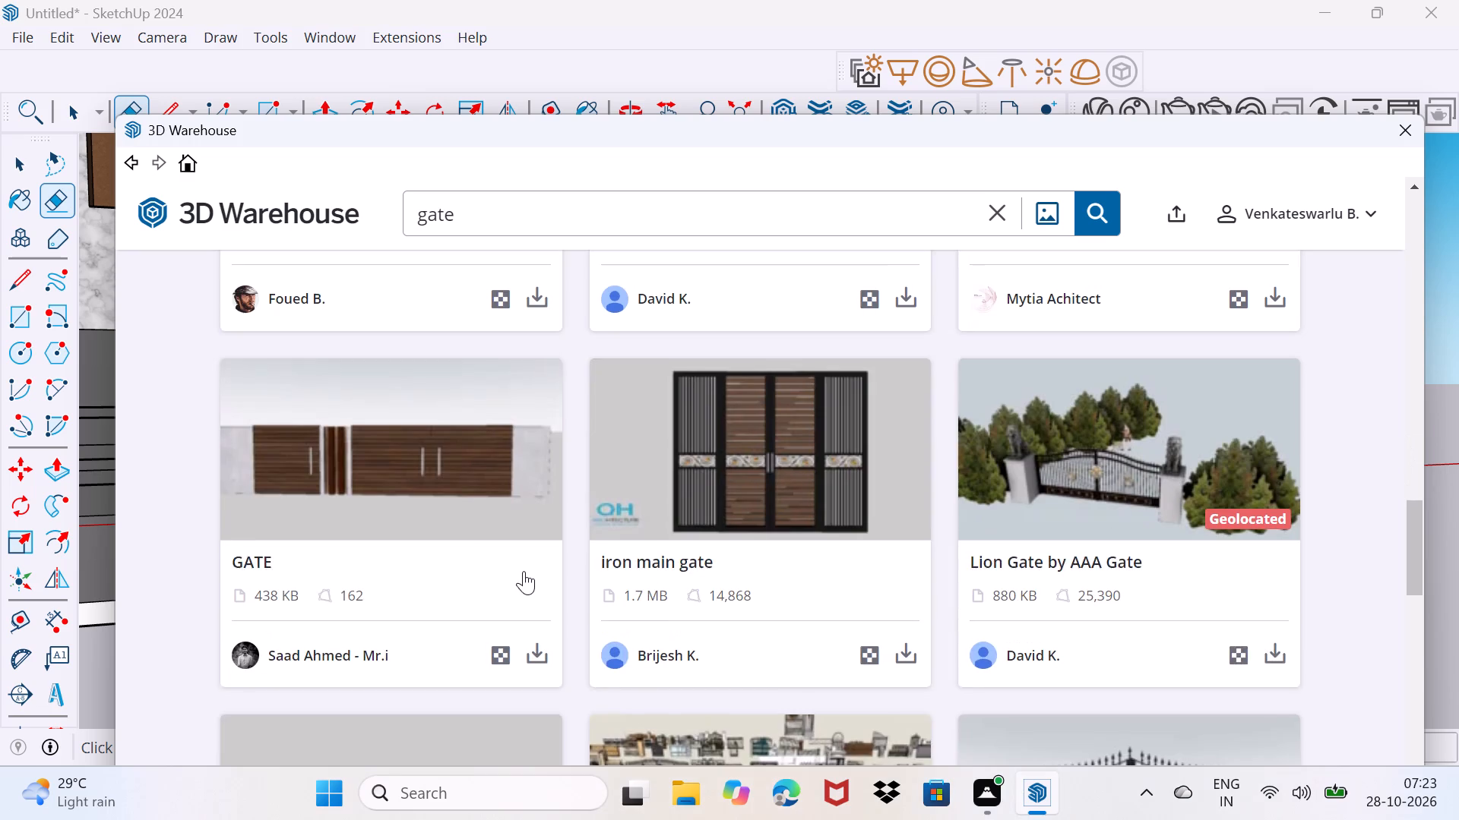
scroll(524, 571, down, 10)
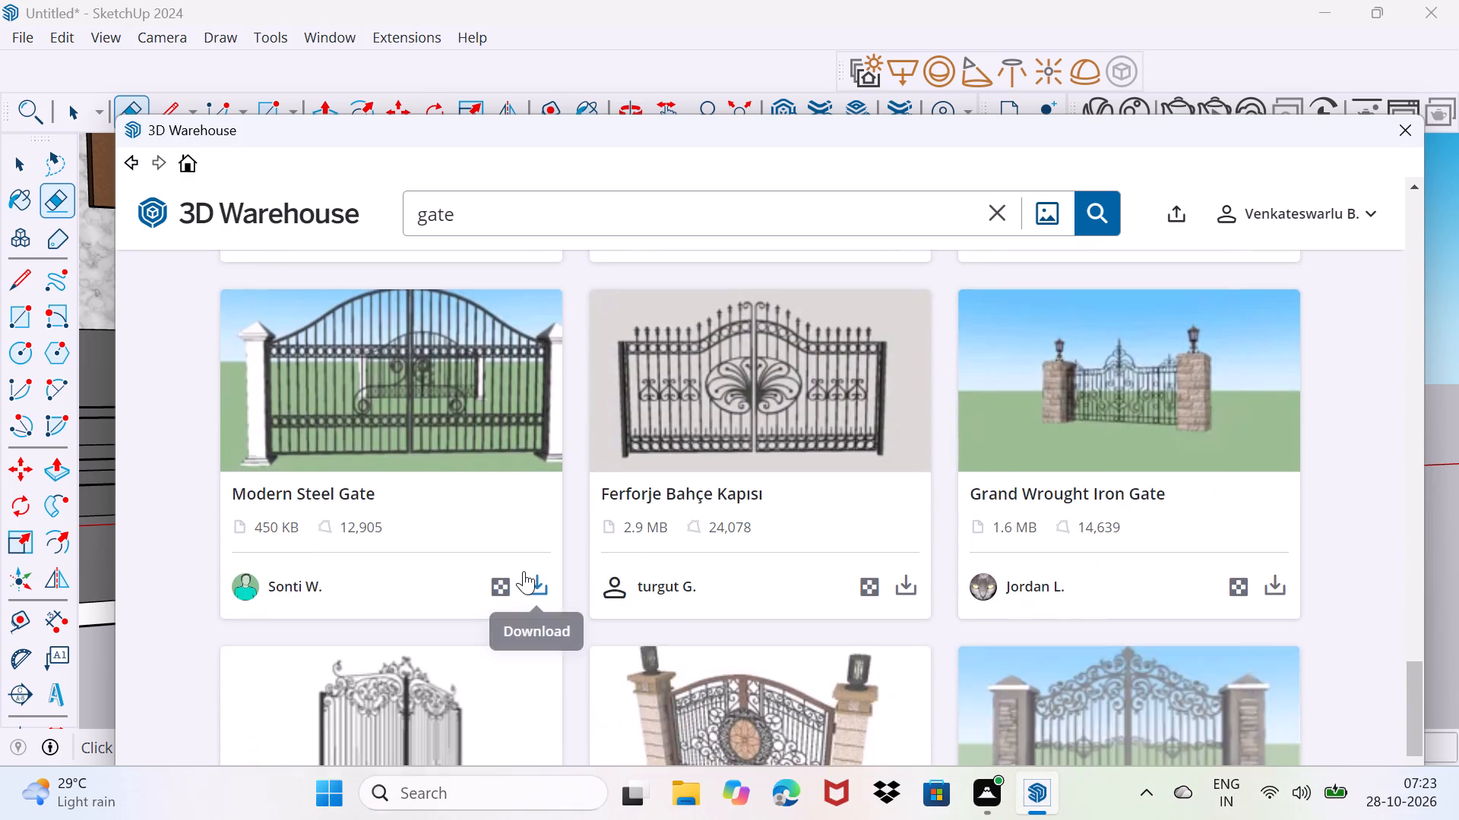
scroll(524, 571, down, 10)
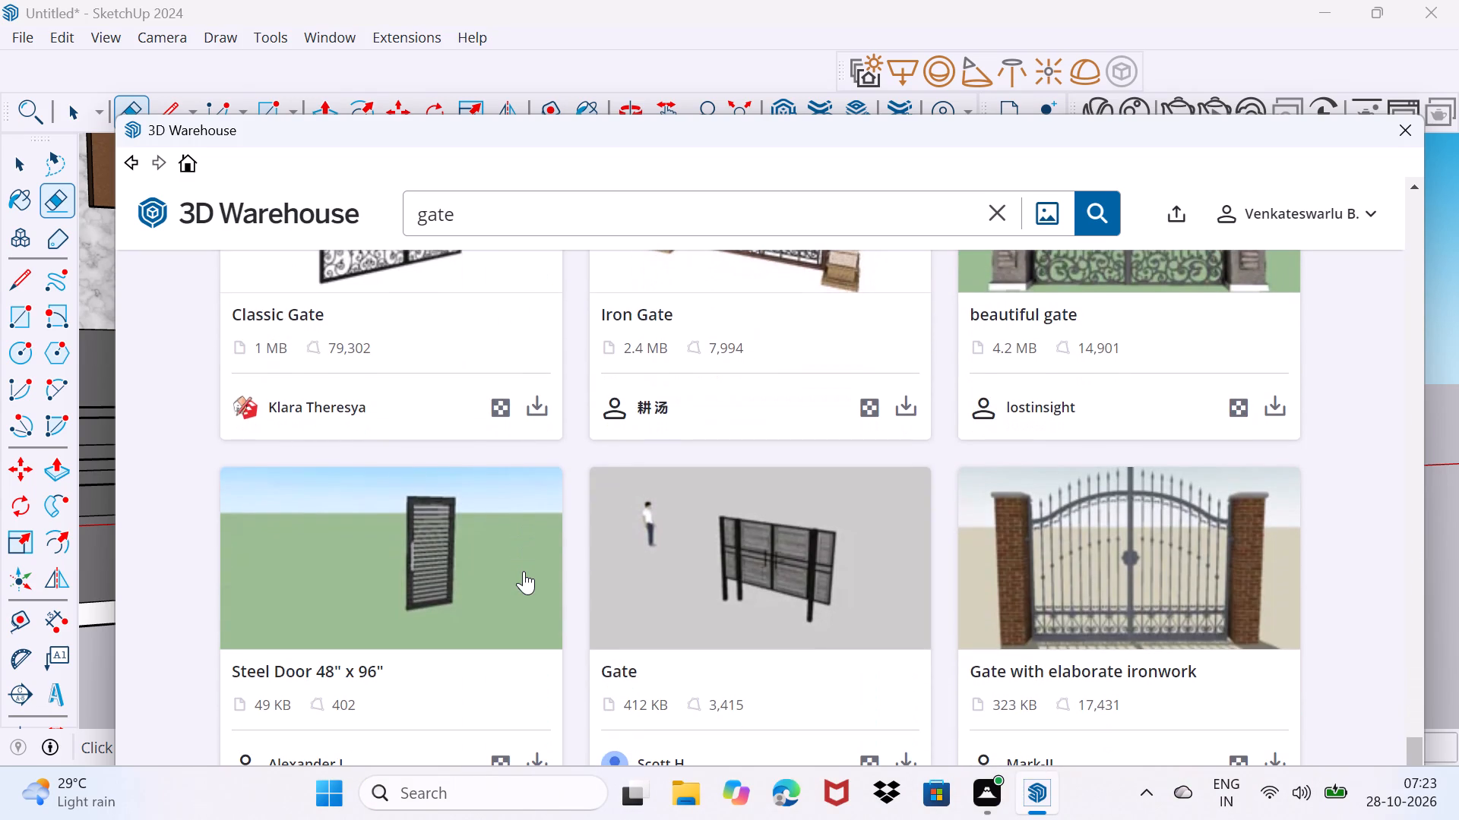
scroll(524, 571, up, 16)
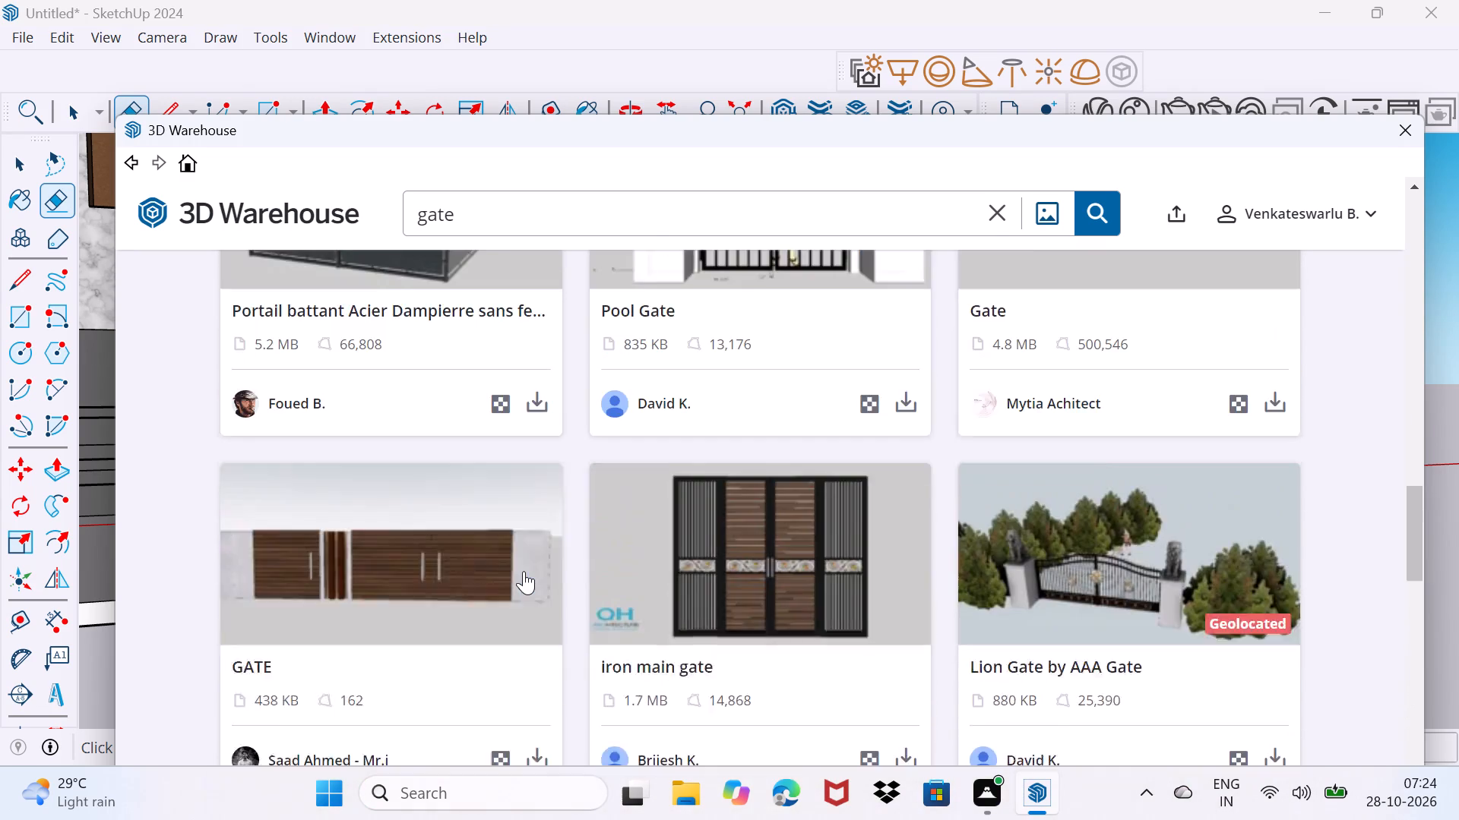
scroll(524, 571, up, 17)
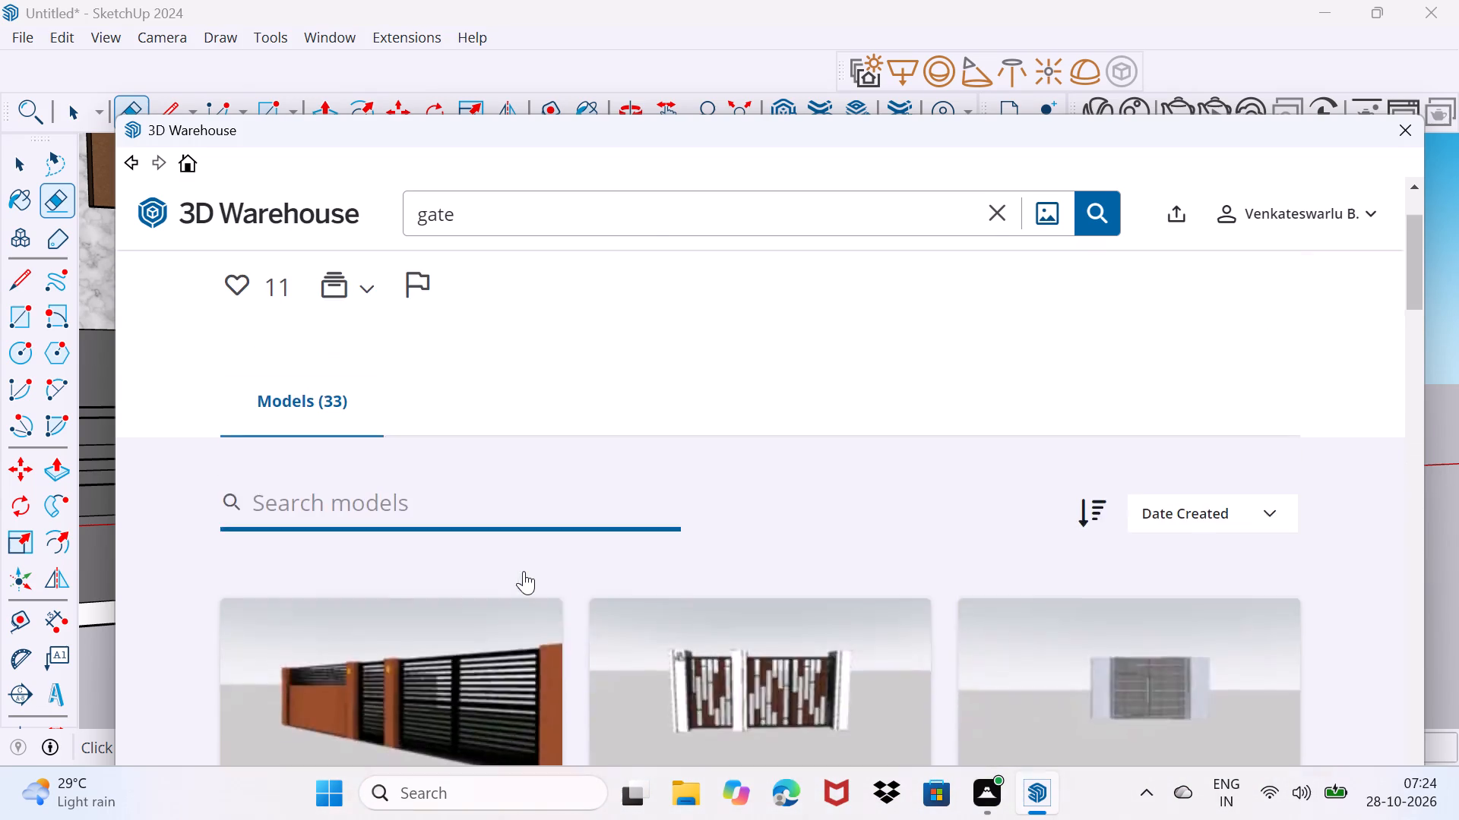
scroll(524, 571, up, 4)
scroll(524, 571, down, 18)
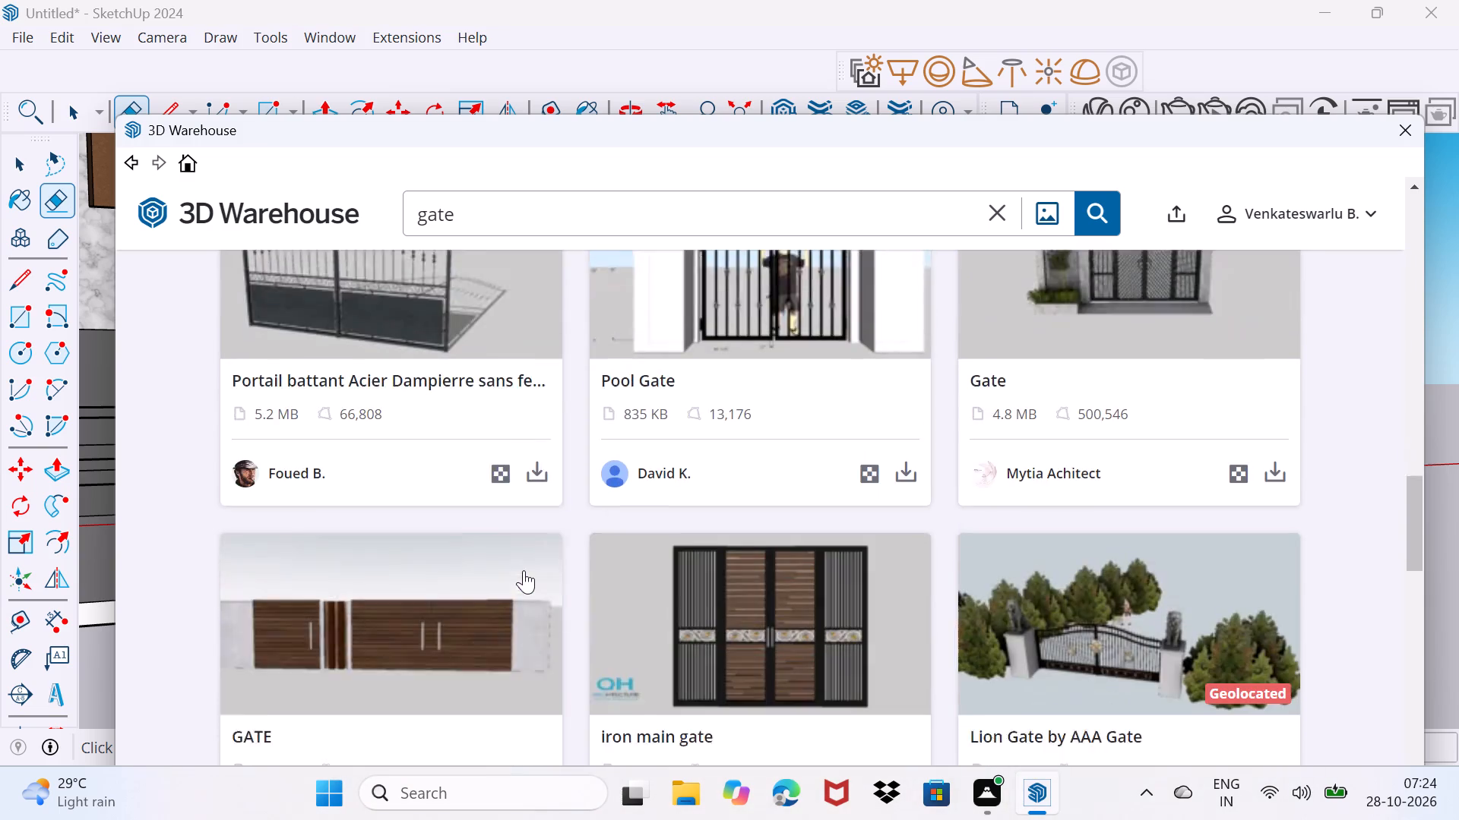
scroll(524, 568, down, 12)
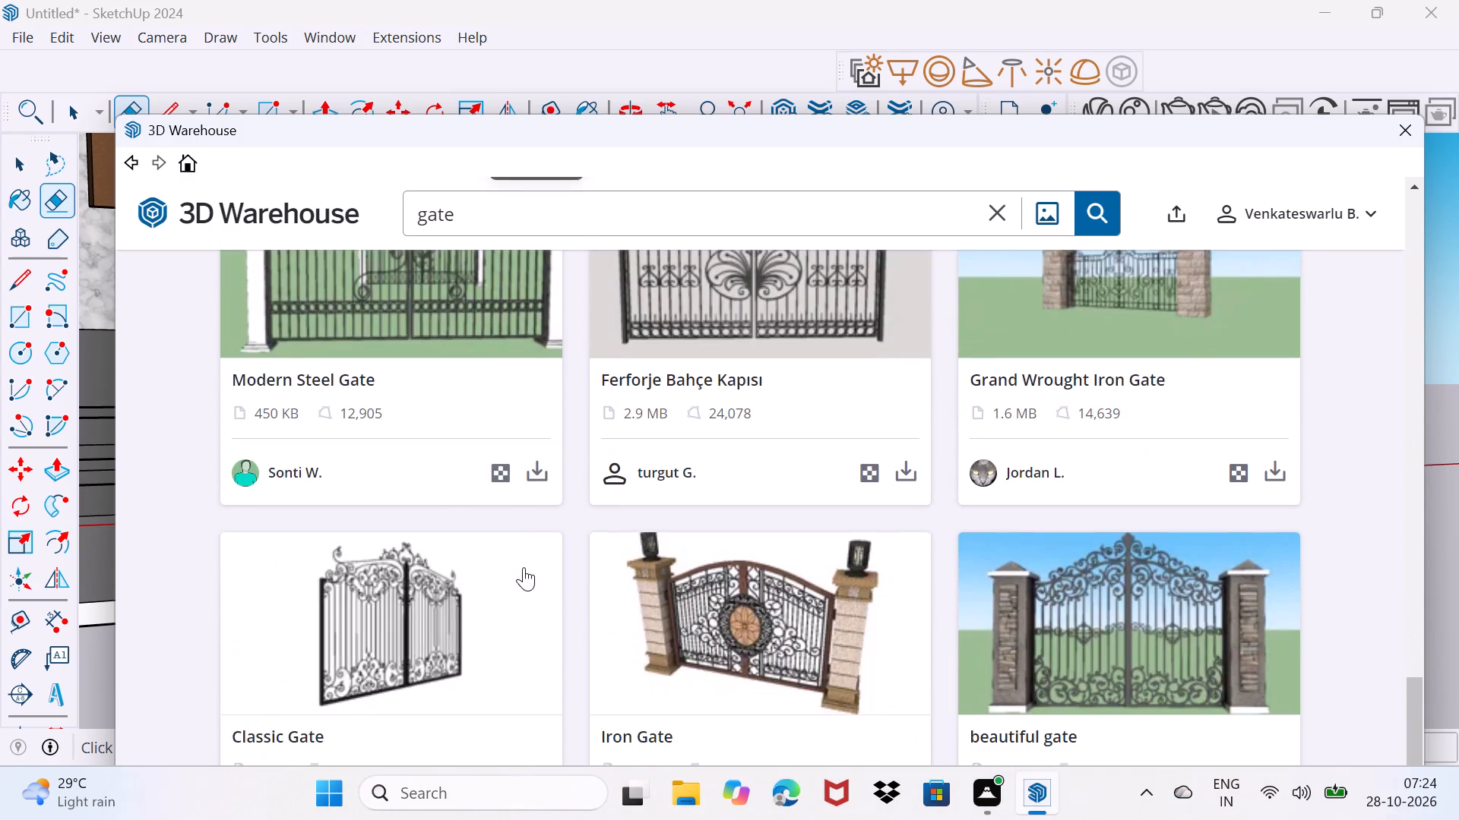
scroll(524, 567, down, 8)
scroll(524, 567, up, 5)
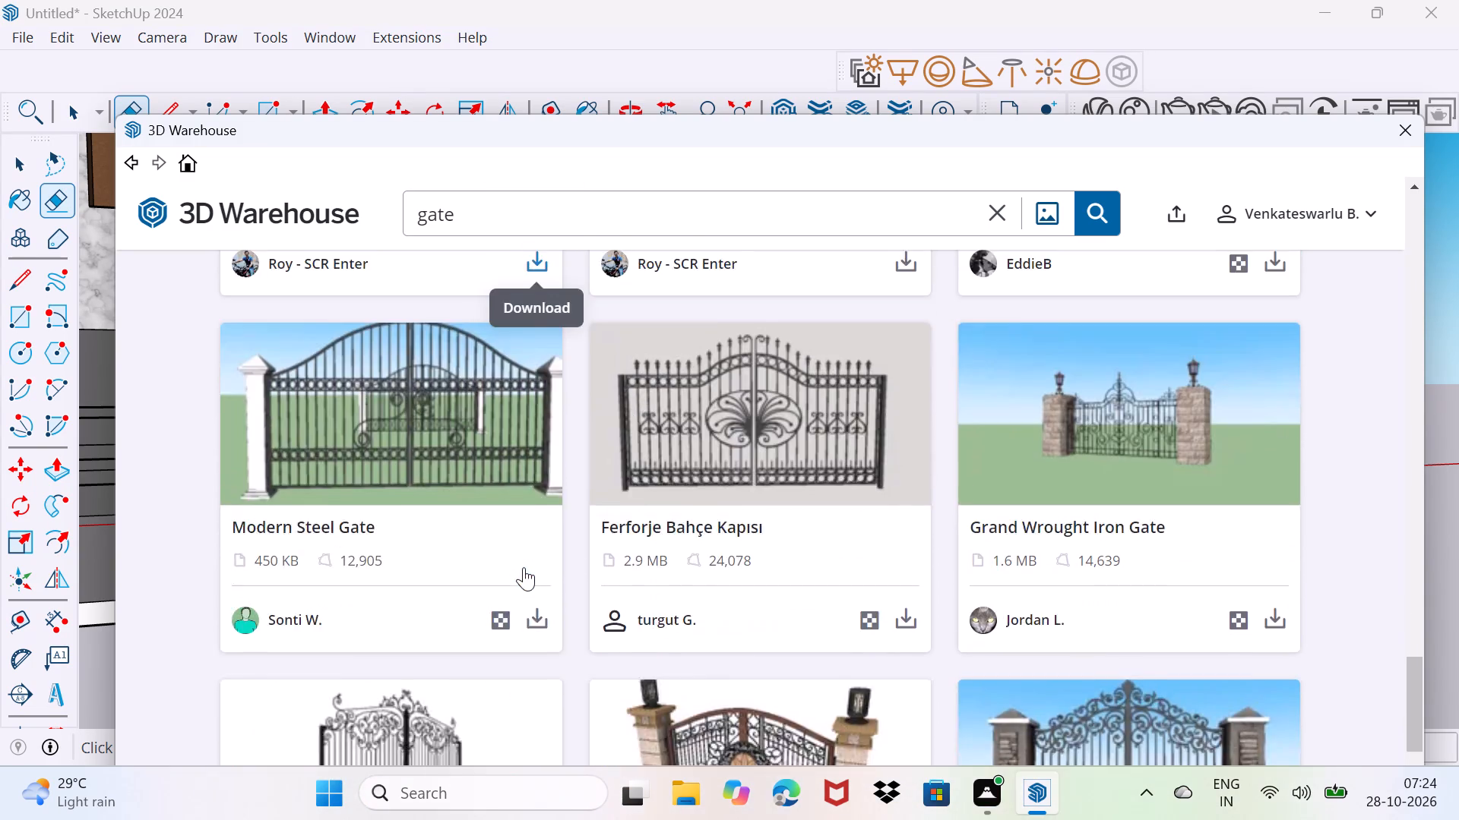
scroll(524, 567, up, 17)
scroll(524, 567, up, 4)
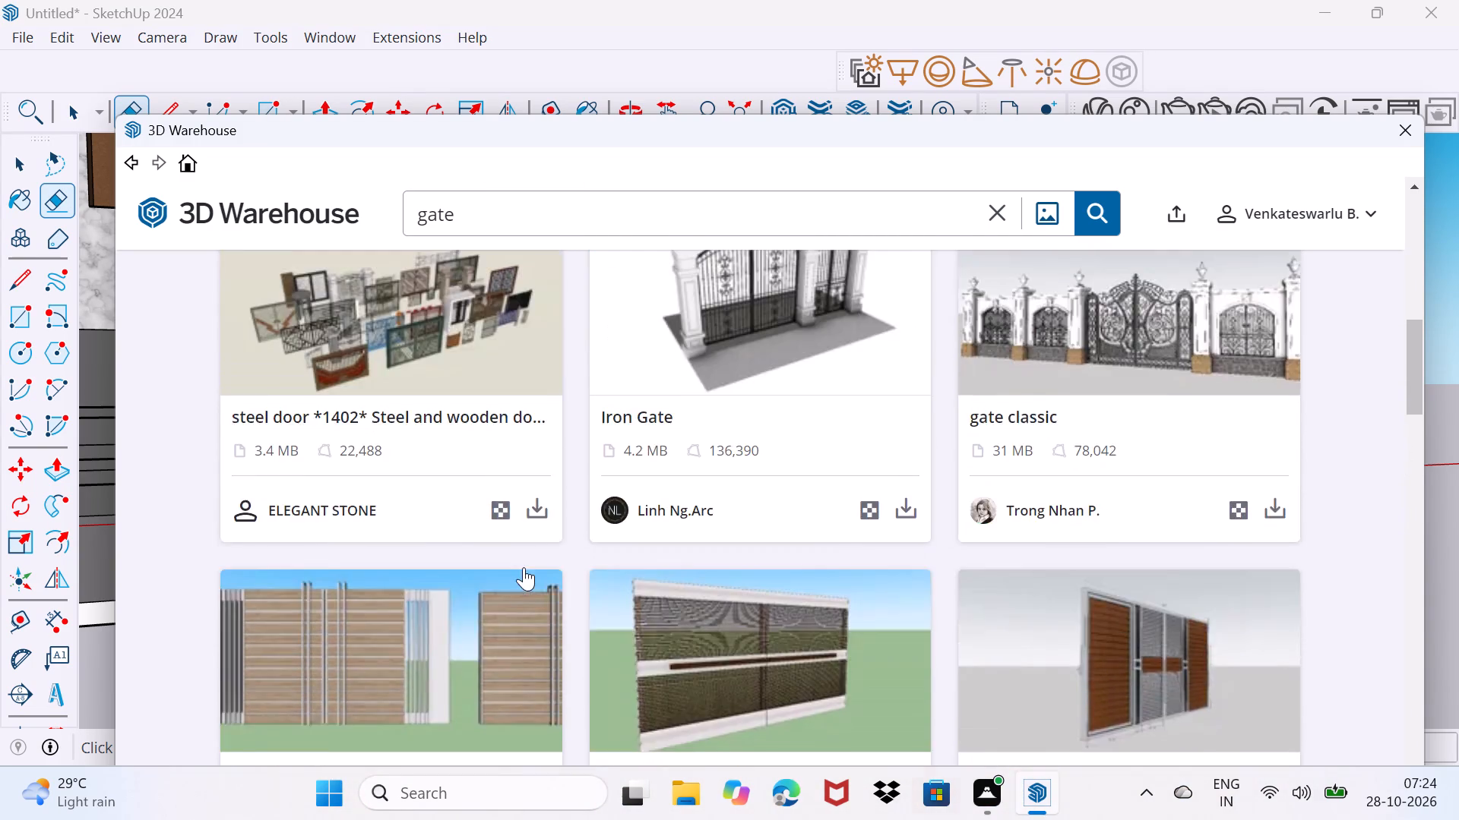
scroll(524, 567, up, 14)
scroll(524, 567, down, 7)
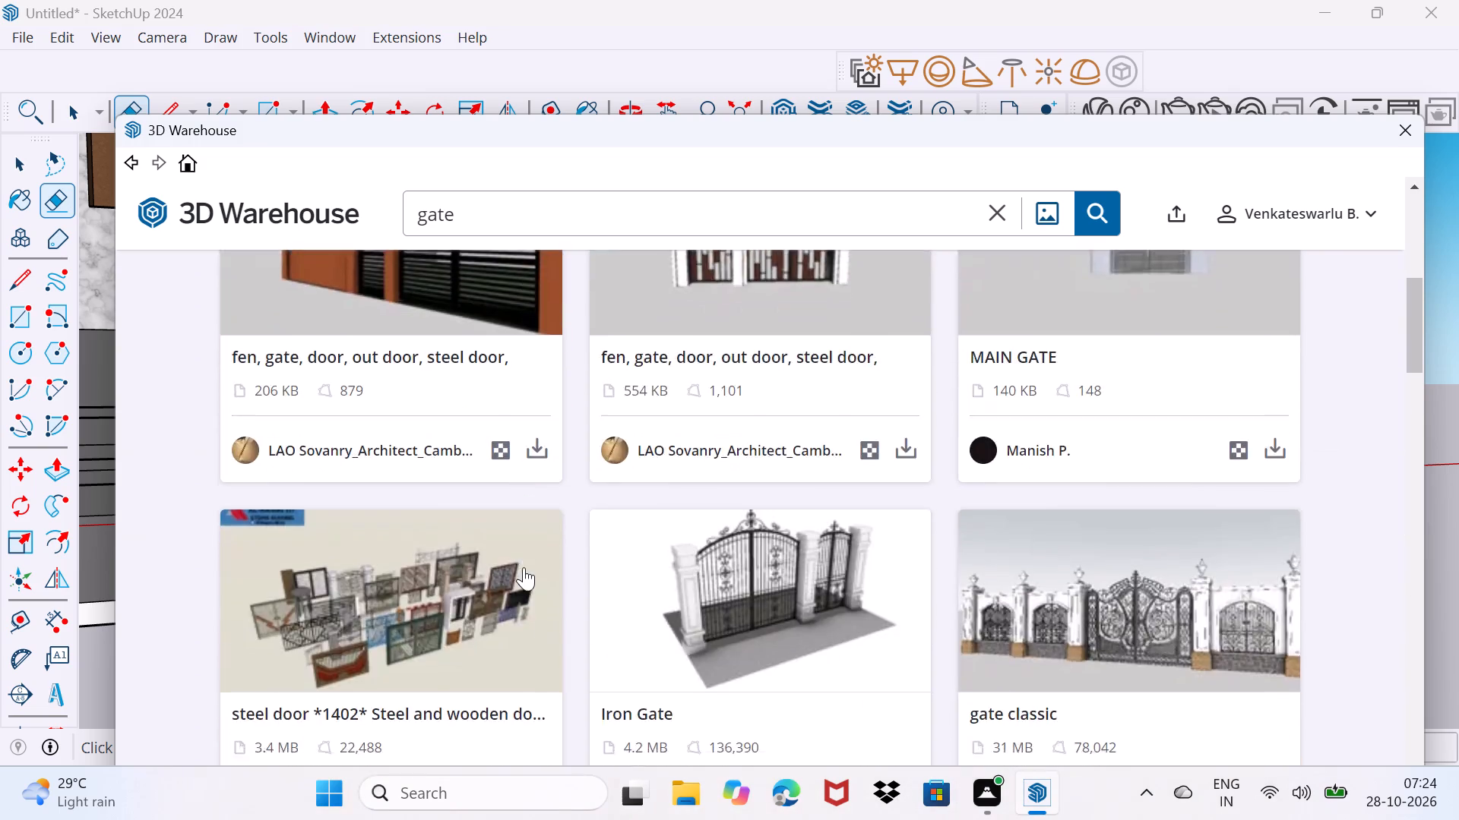
scroll(524, 567, down, 16)
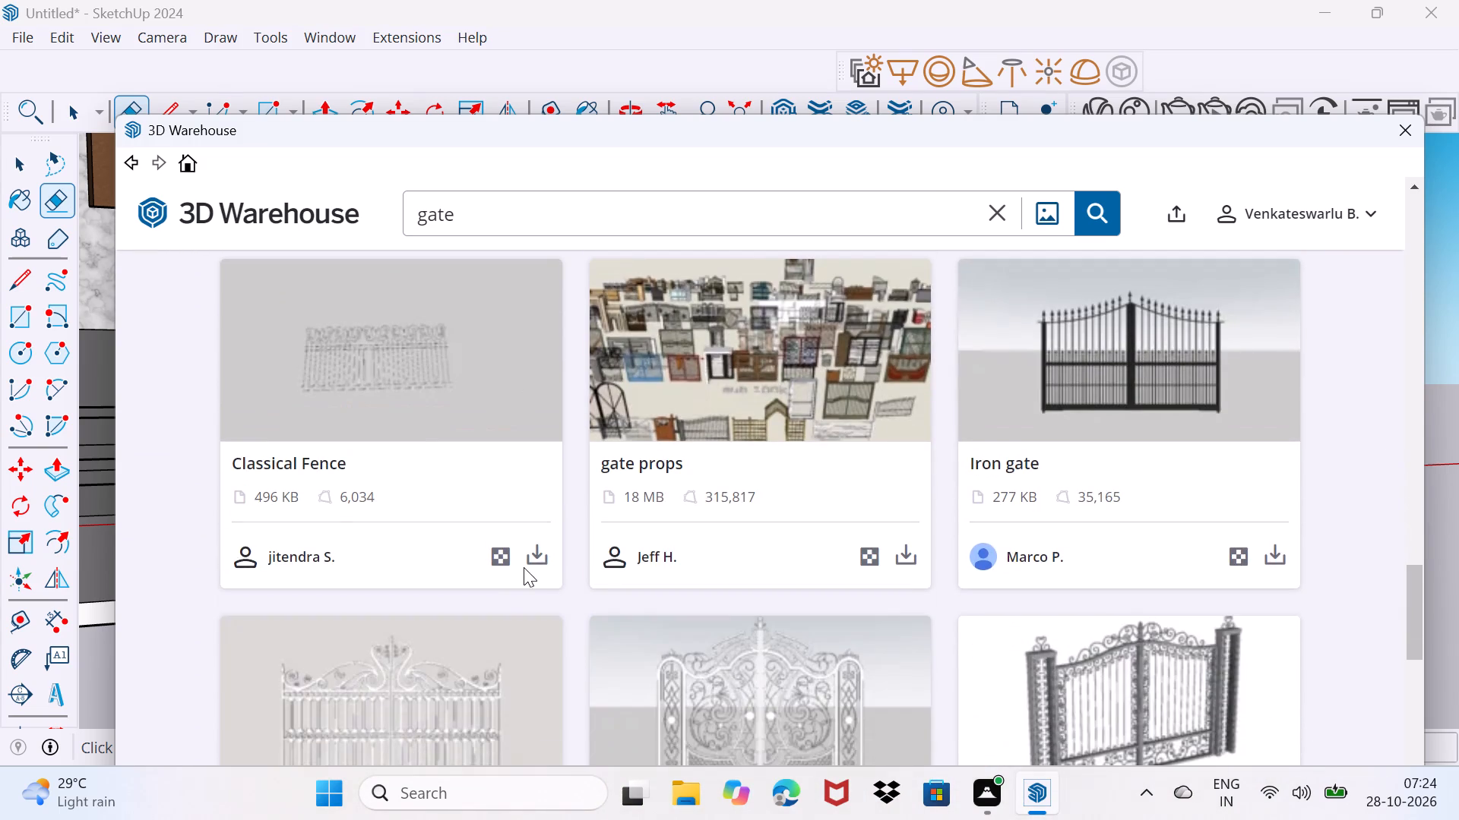
scroll(524, 567, down, 9)
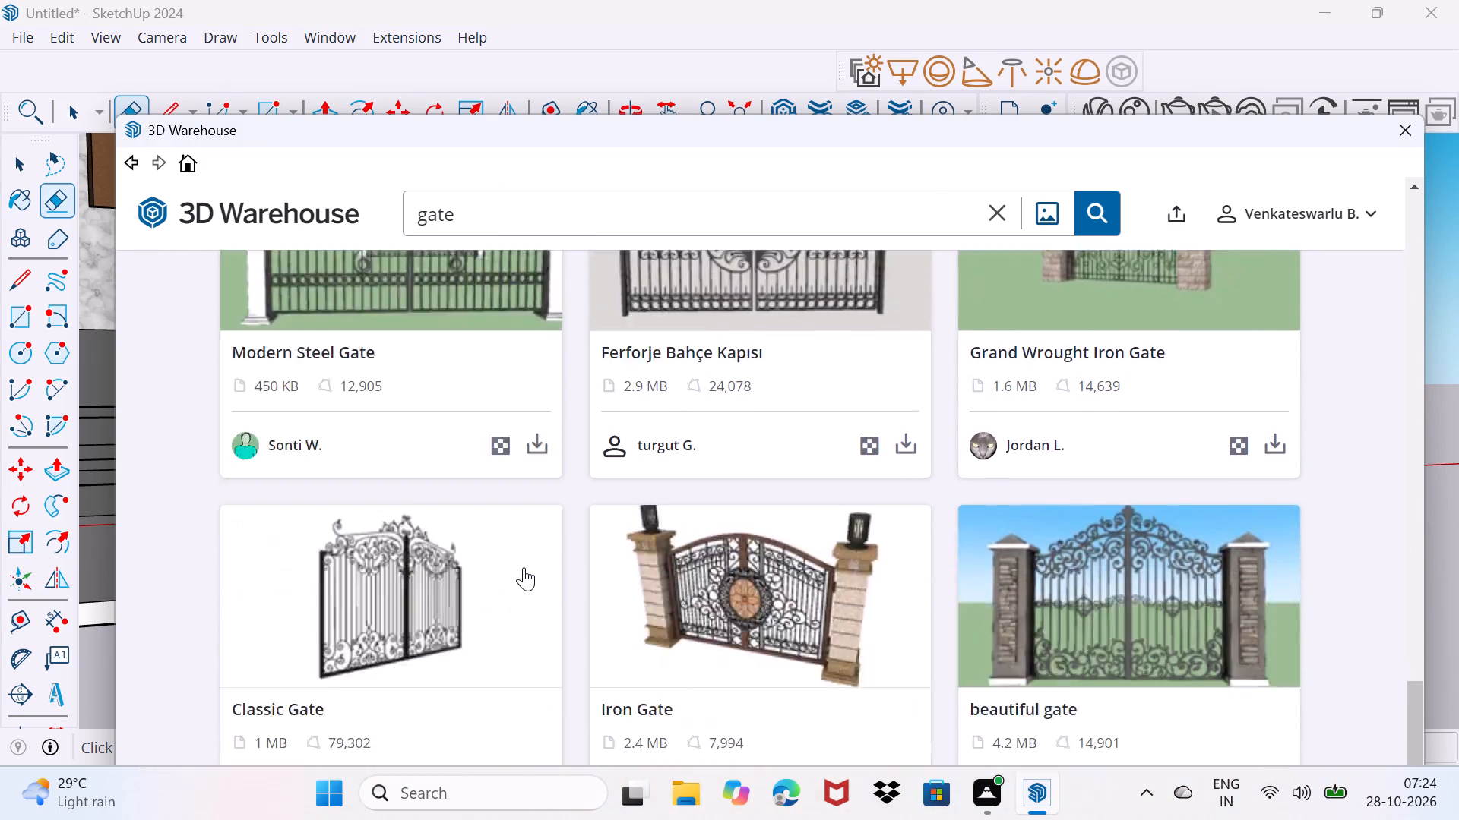
scroll(524, 567, down, 5)
scroll(731, 522, up, 1)
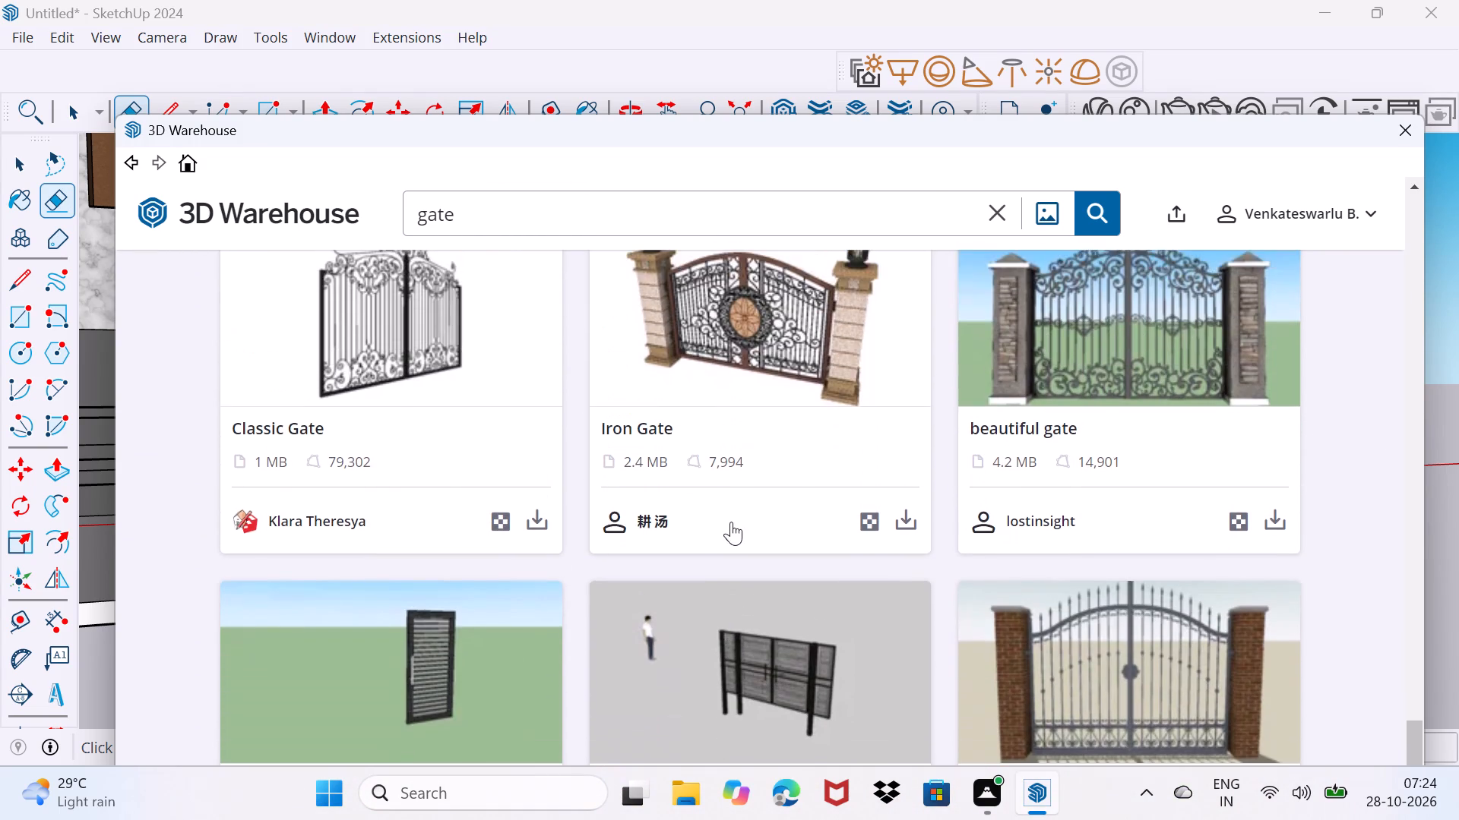
scroll(731, 522, up, 16)
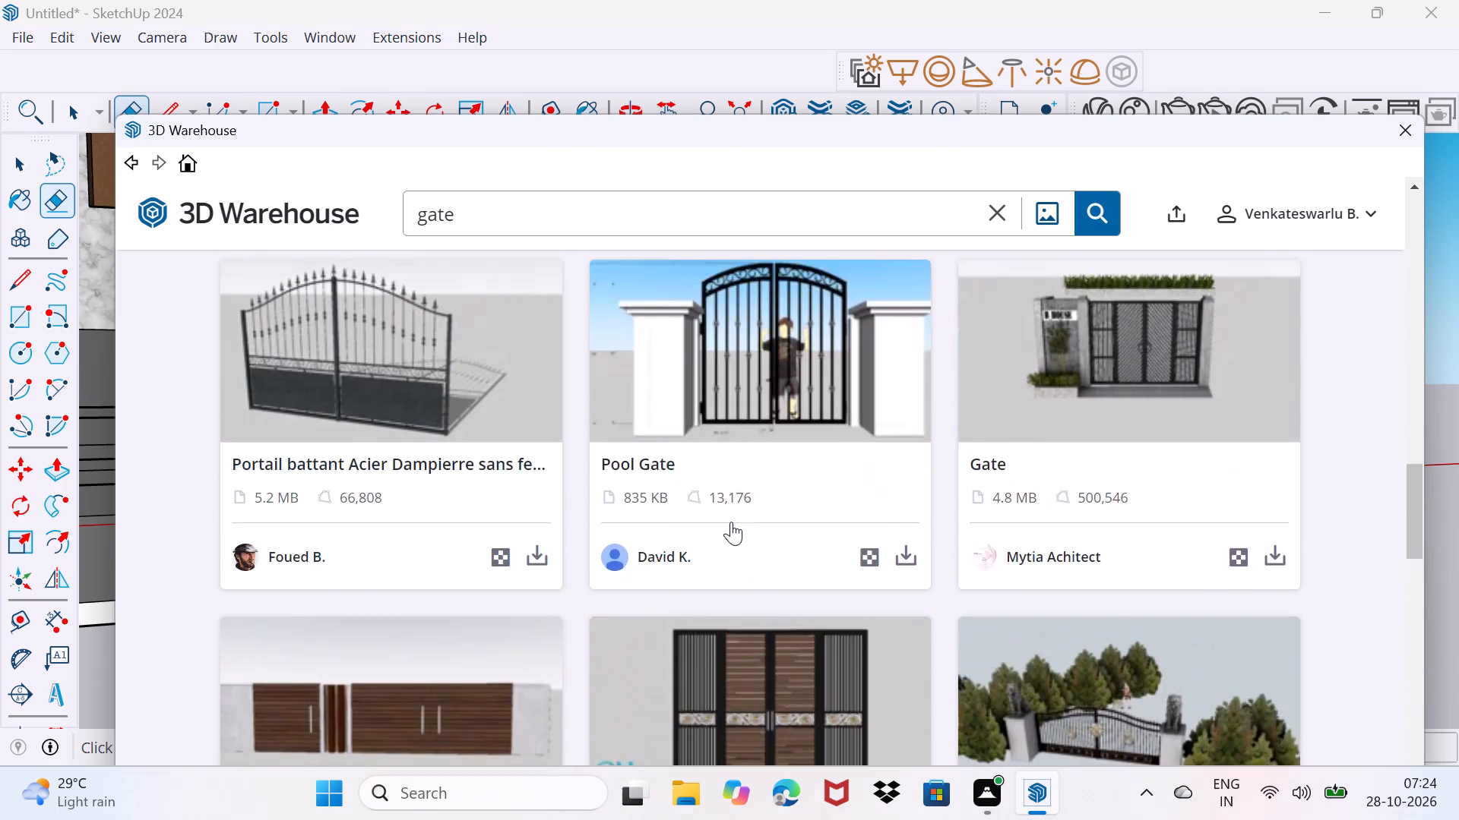
scroll(731, 522, down, 3)
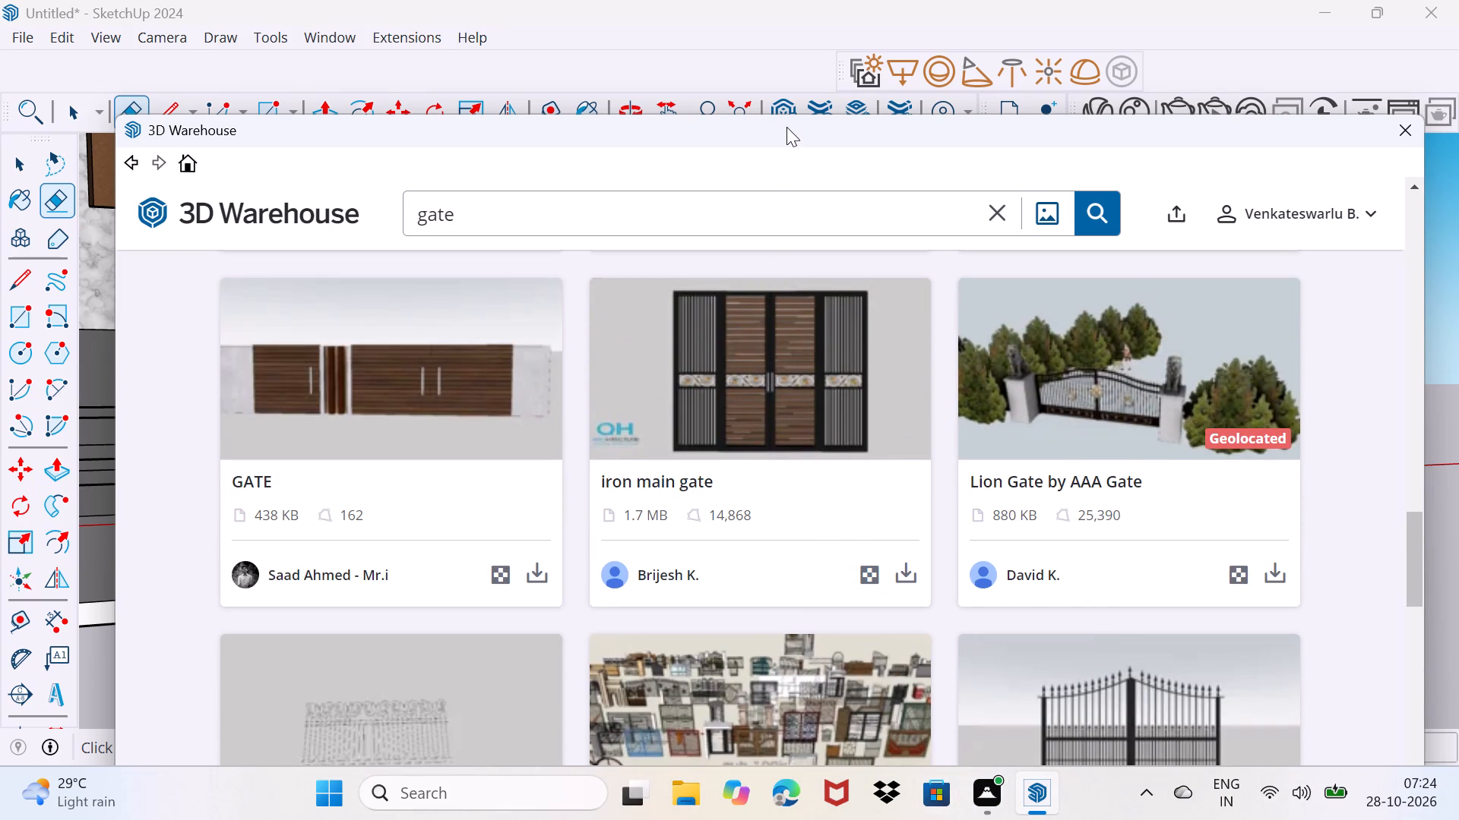
Move the 3D Warehouse window clear of the model and draw a line across the porch column's house-facing side, level with the low wall's top.
drag(793, 130, 739, 617)
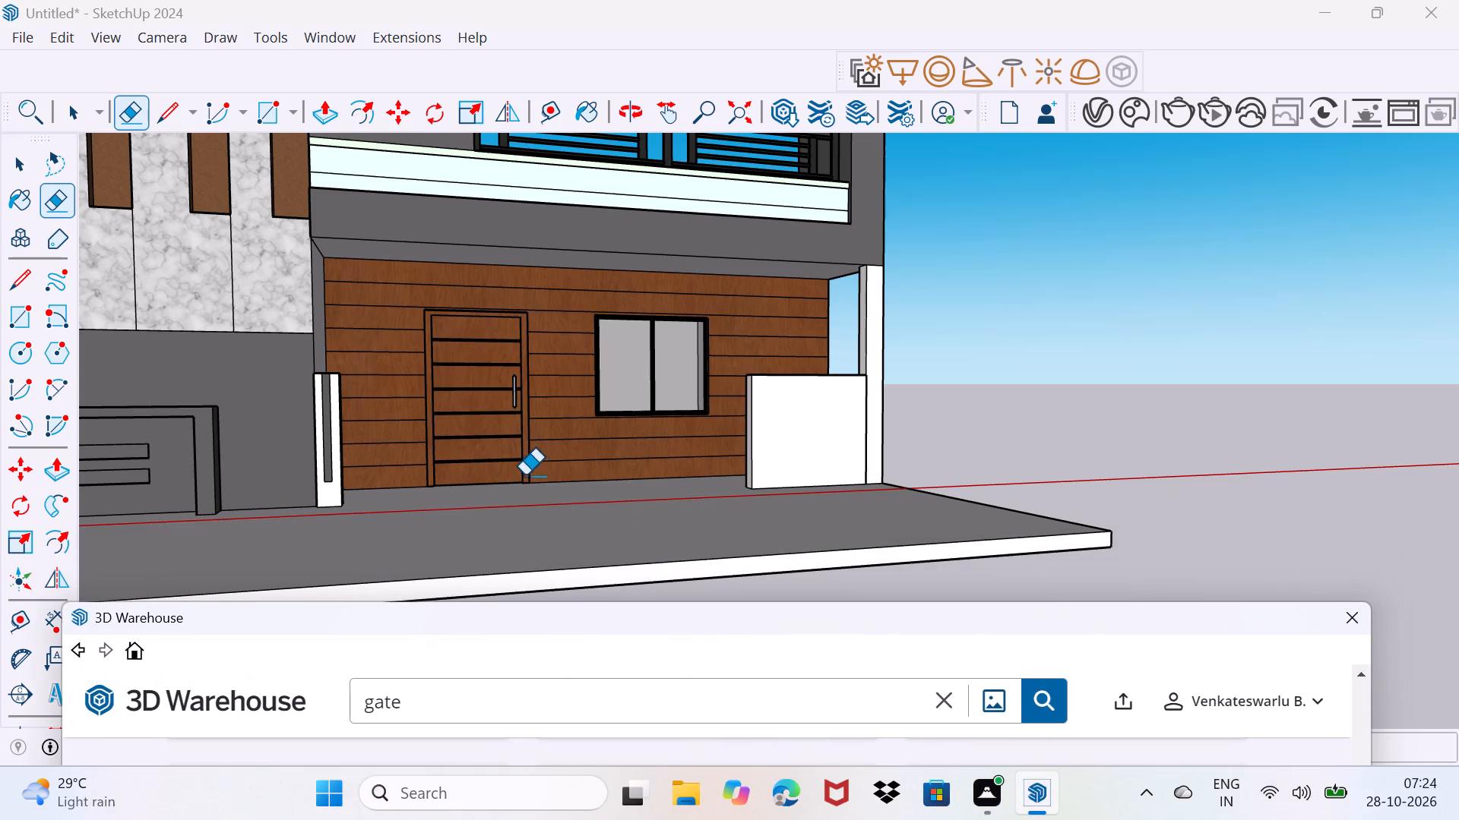
middle_drag(517, 497, 106, 516)
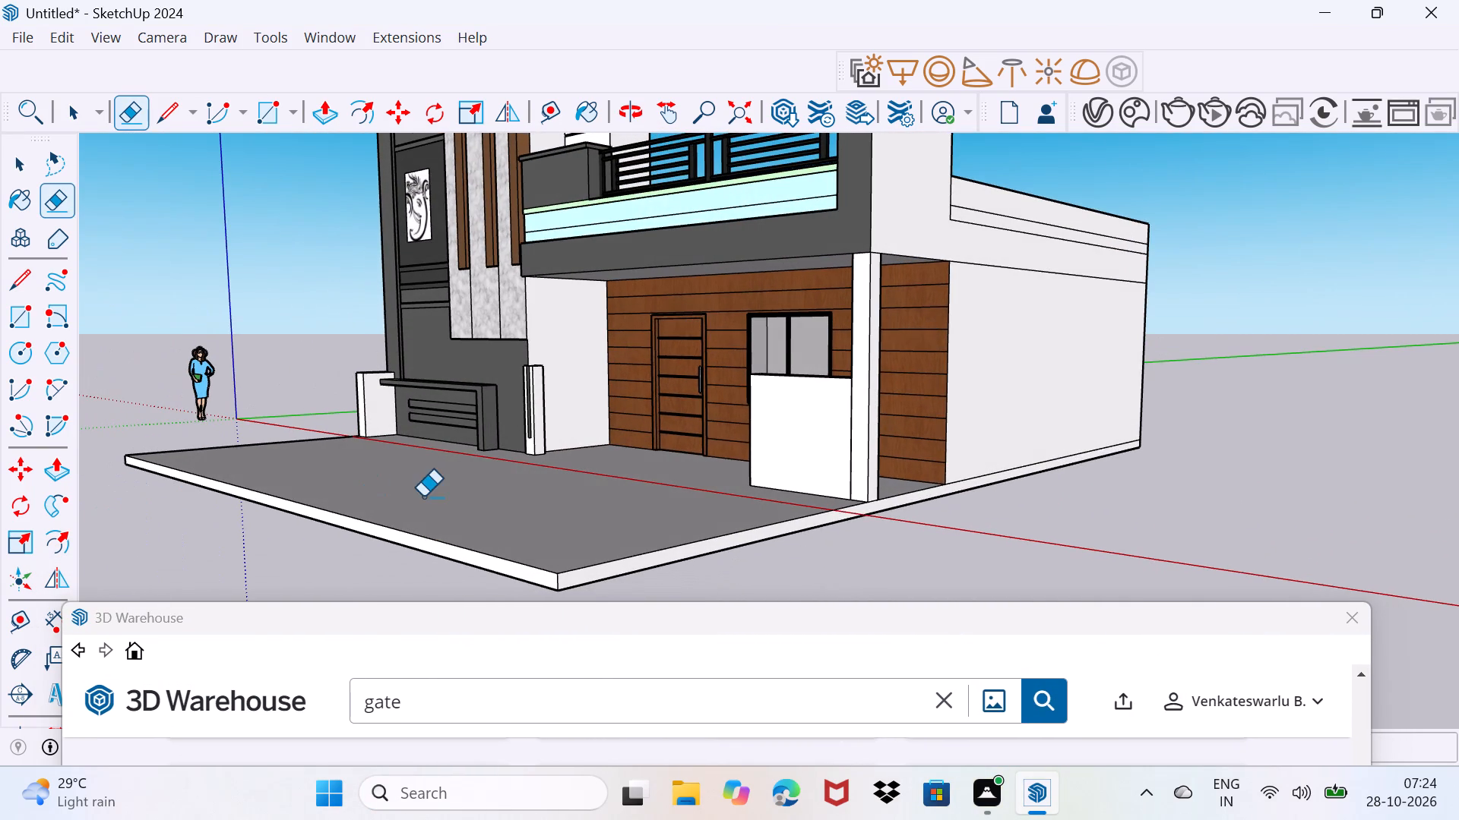
key(space)
middle_drag(885, 500, 318, 558)
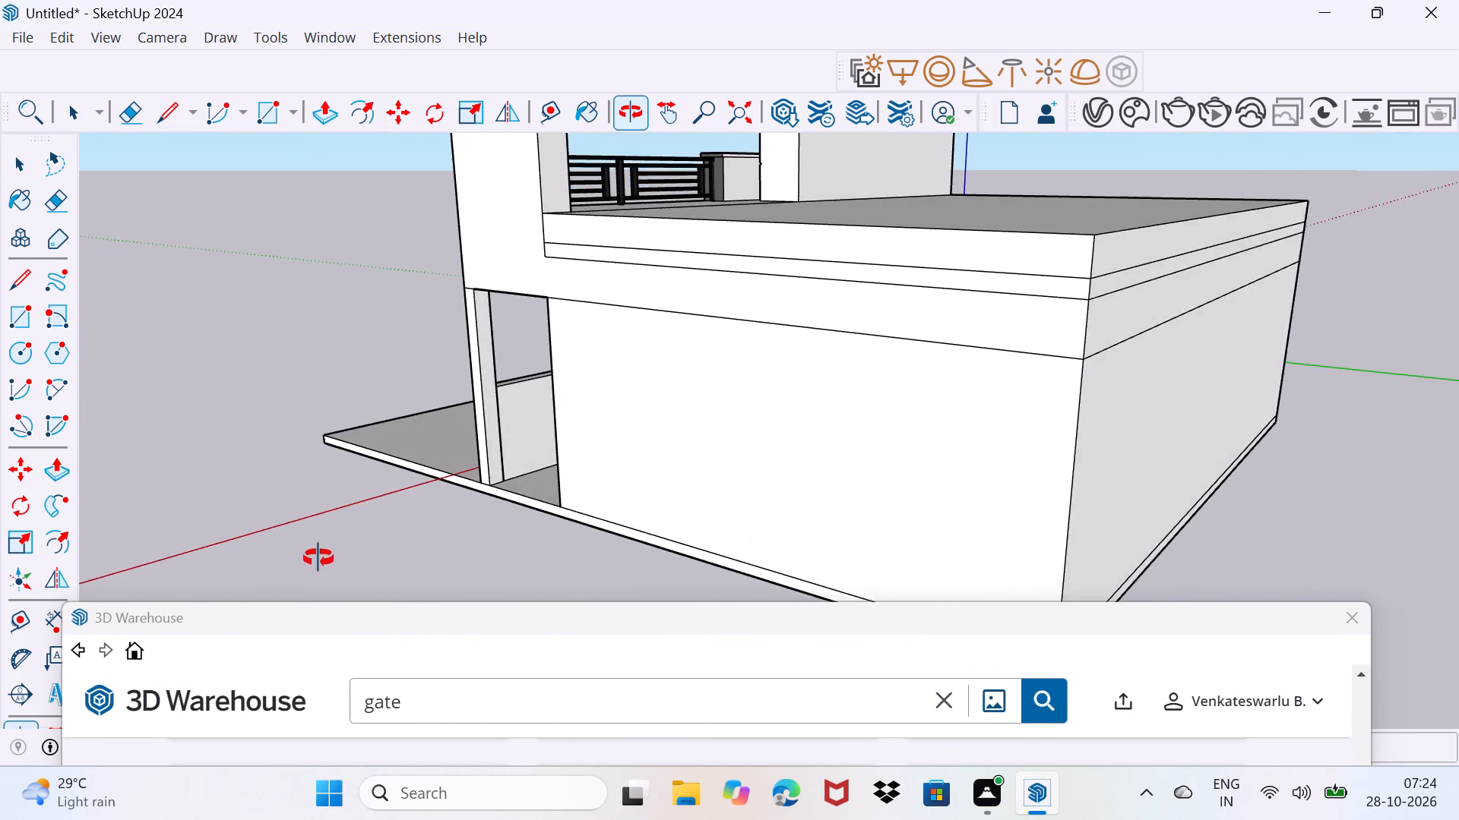
middle_drag(318, 558, 325, 544)
scroll(510, 424, up, 8)
click(491, 435)
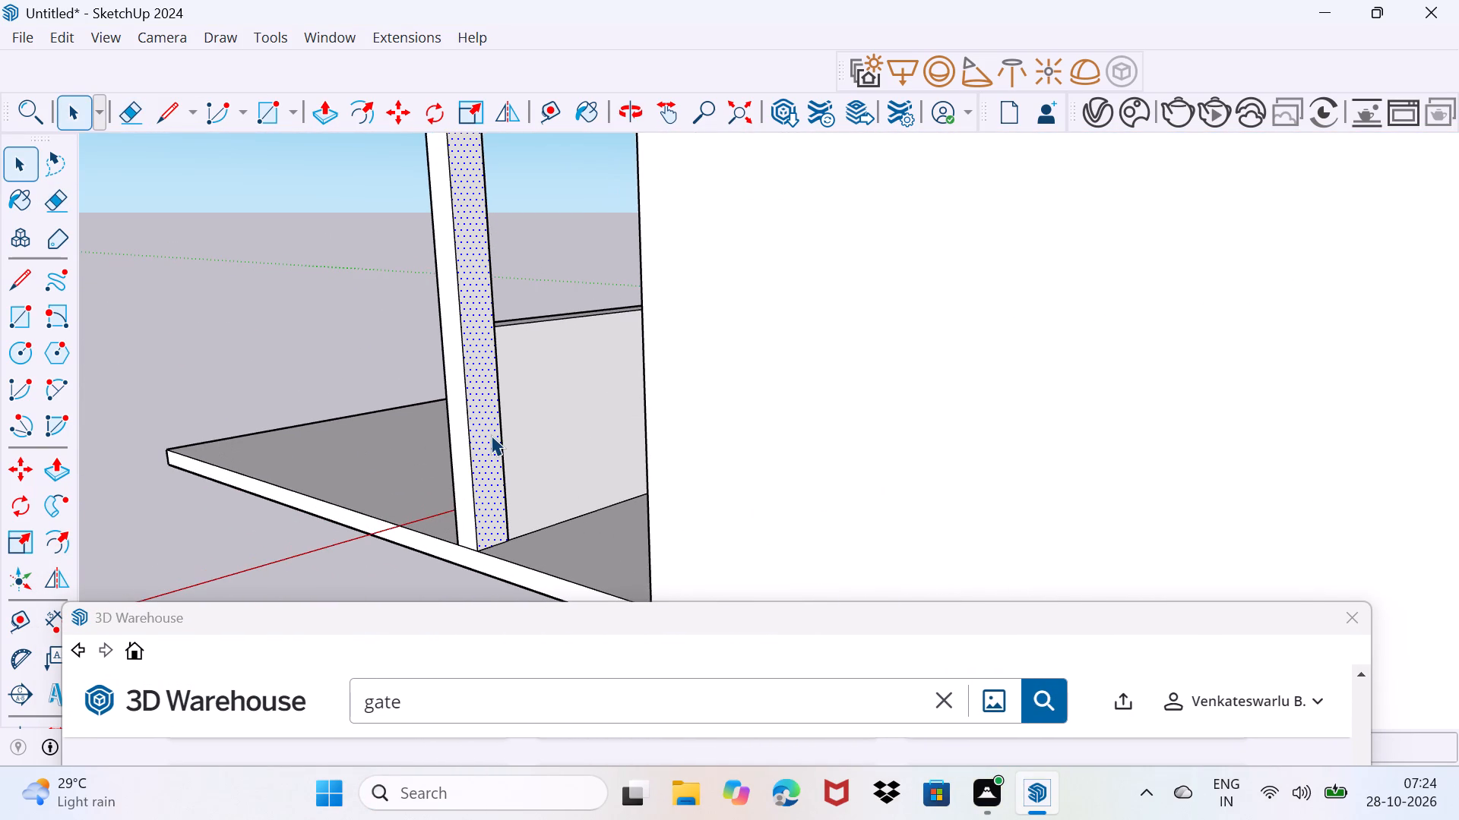
key(Escape)
drag(426, 421, 460, 391)
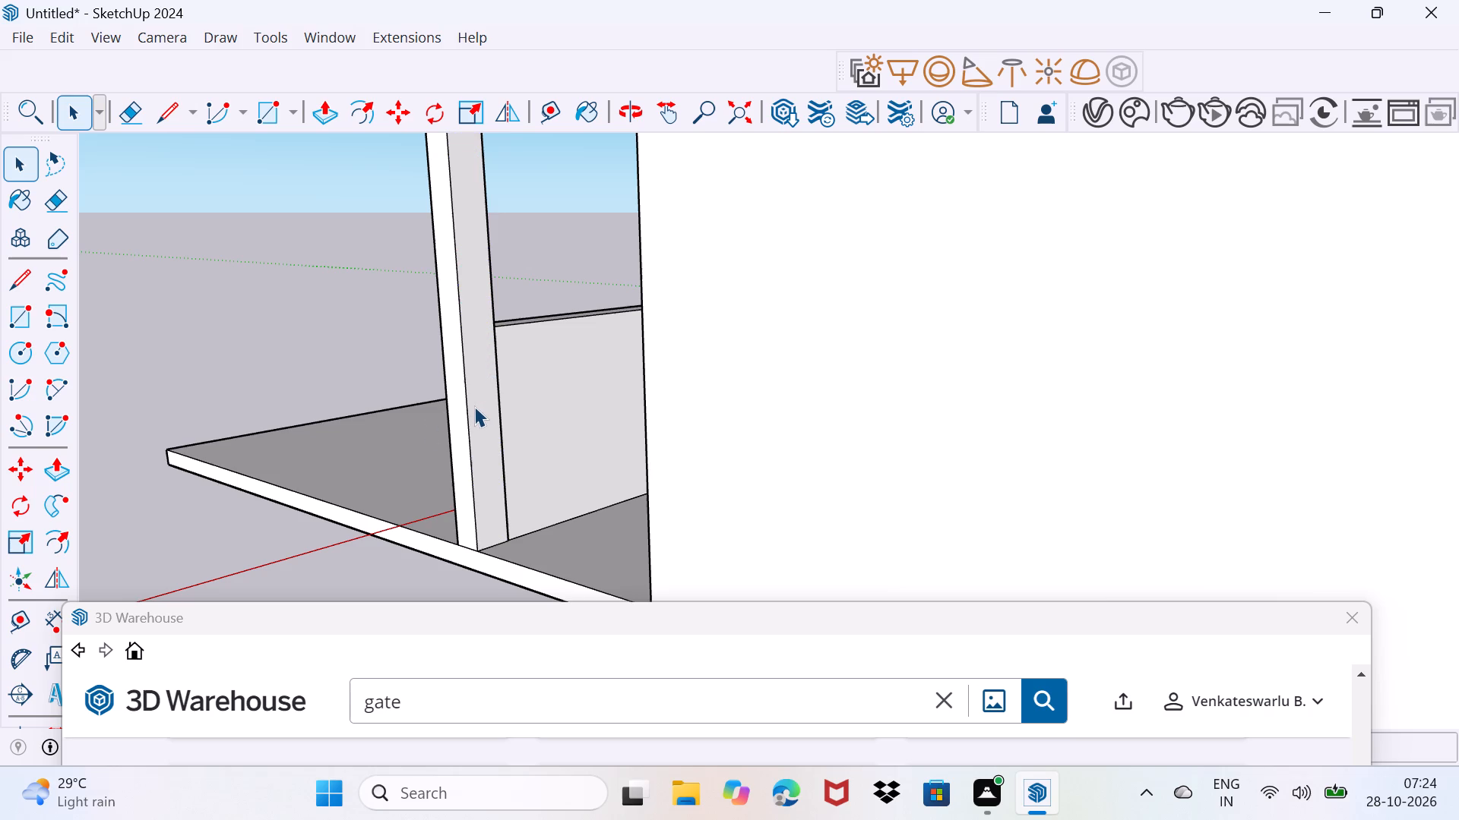
key(l)
scroll(435, 318, up, 1)
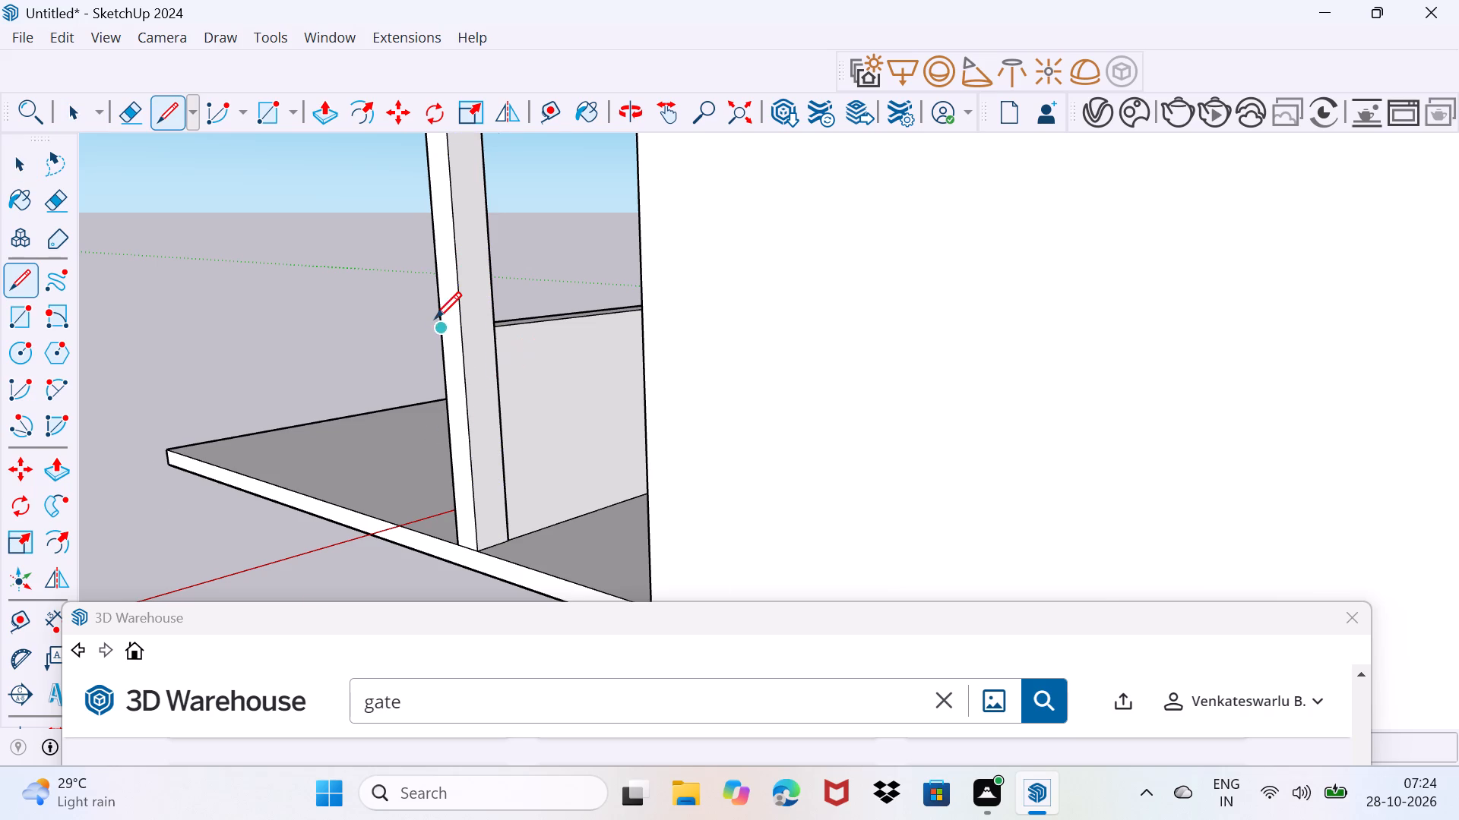
scroll(435, 318, up, 2)
click(574, 342)
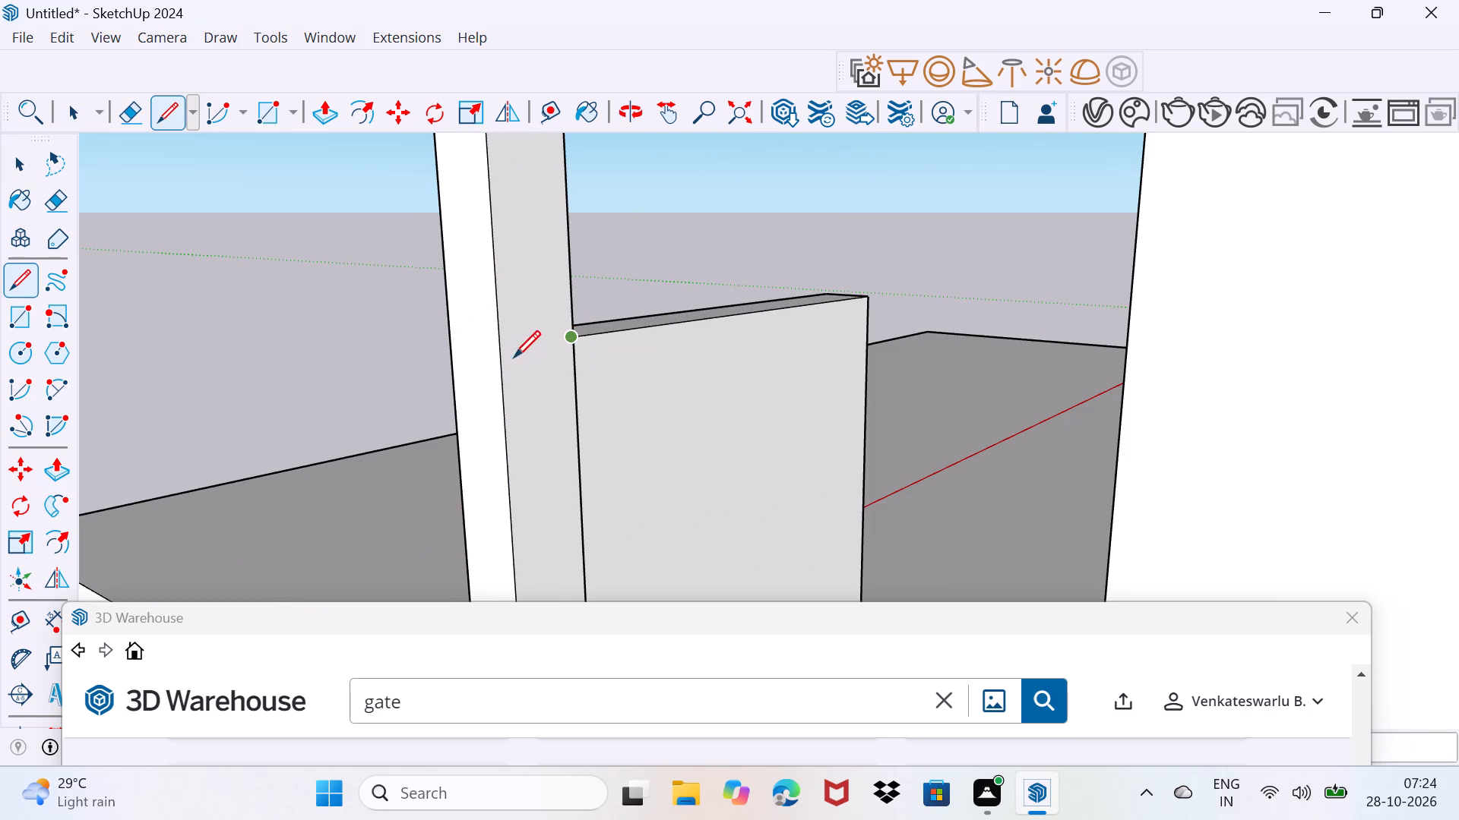
click(566, 335)
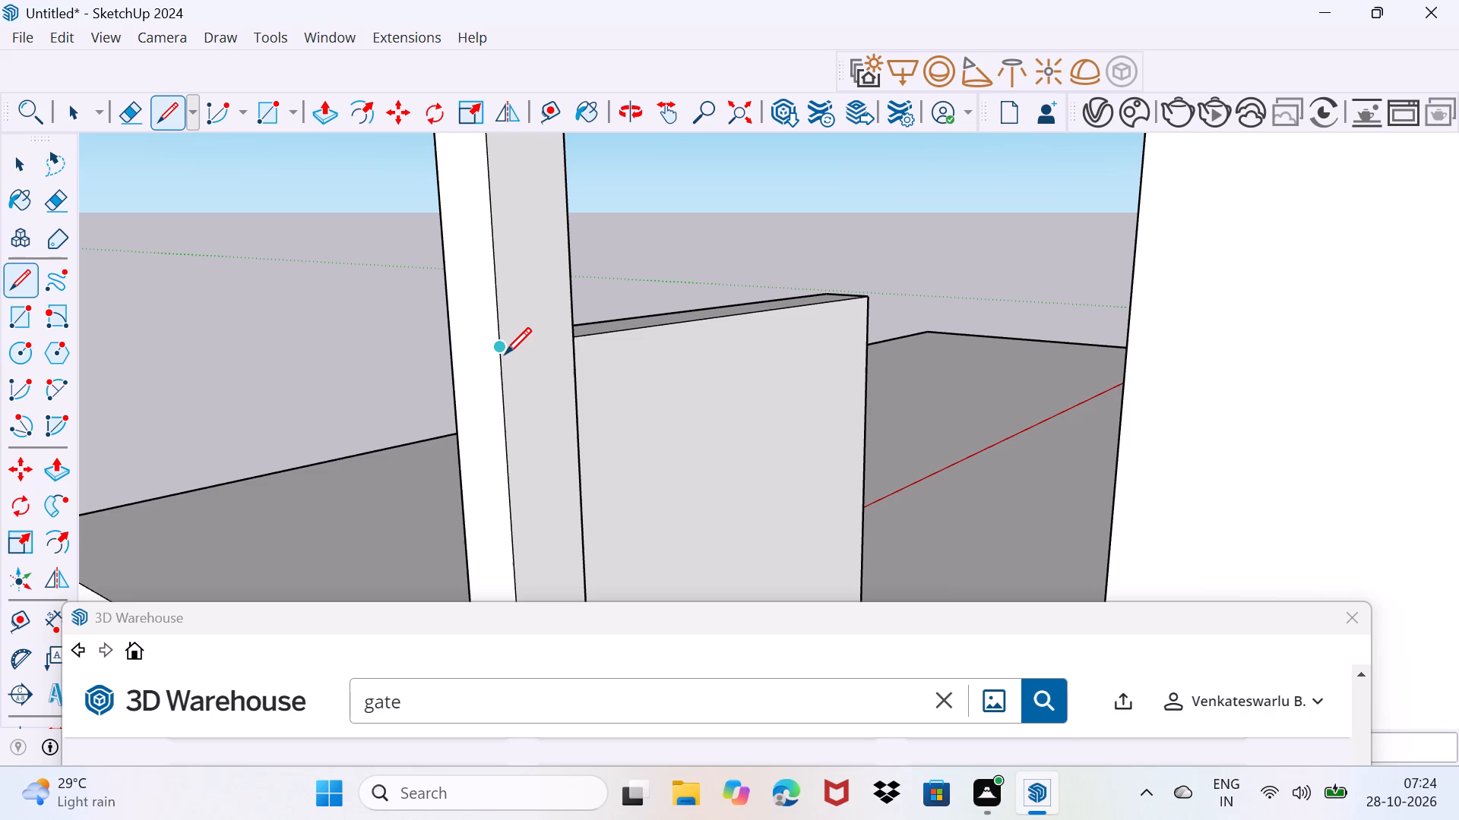
drag(497, 349, 516, 348)
click(571, 338)
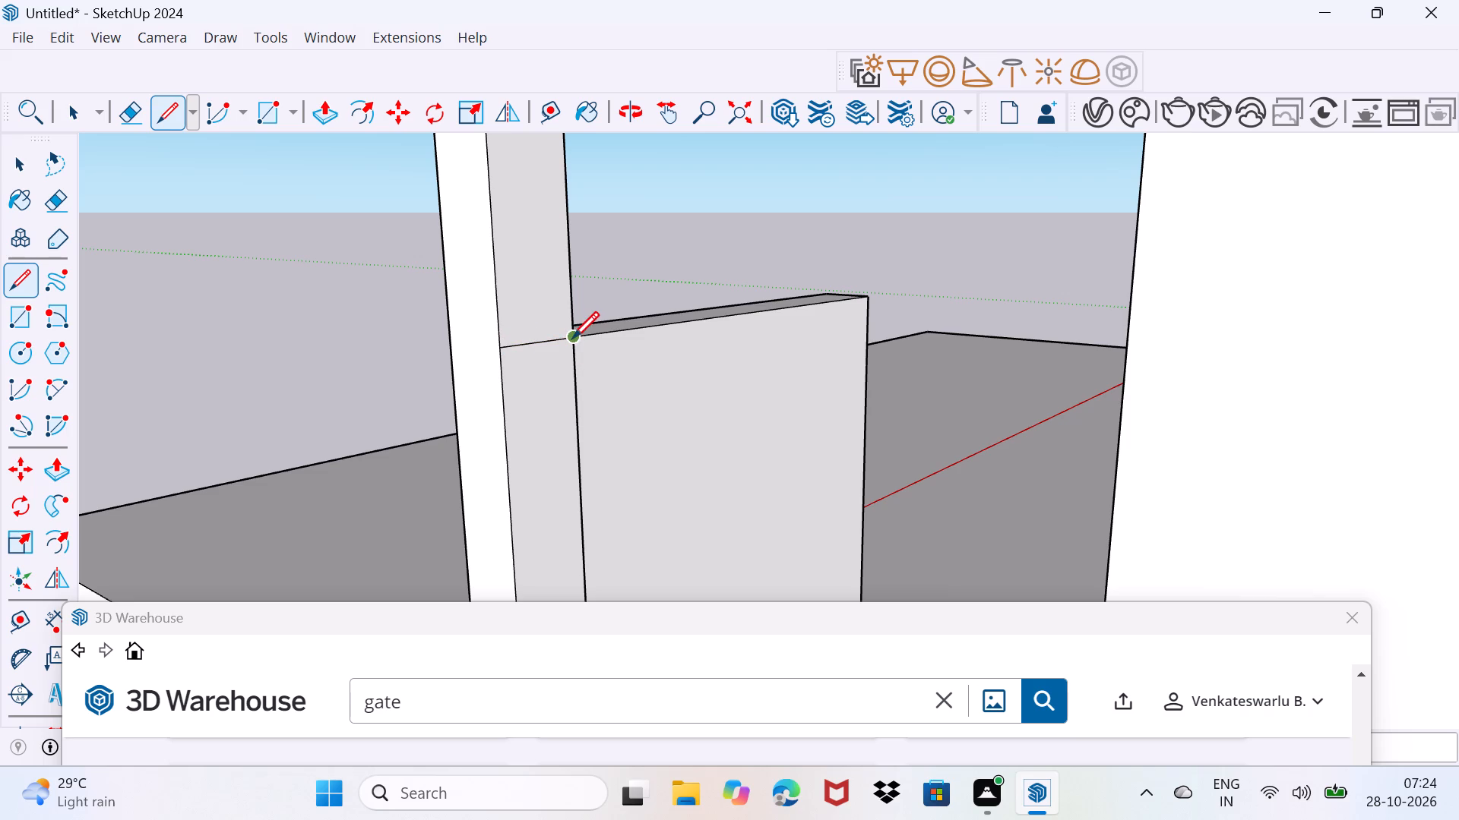
key(space)
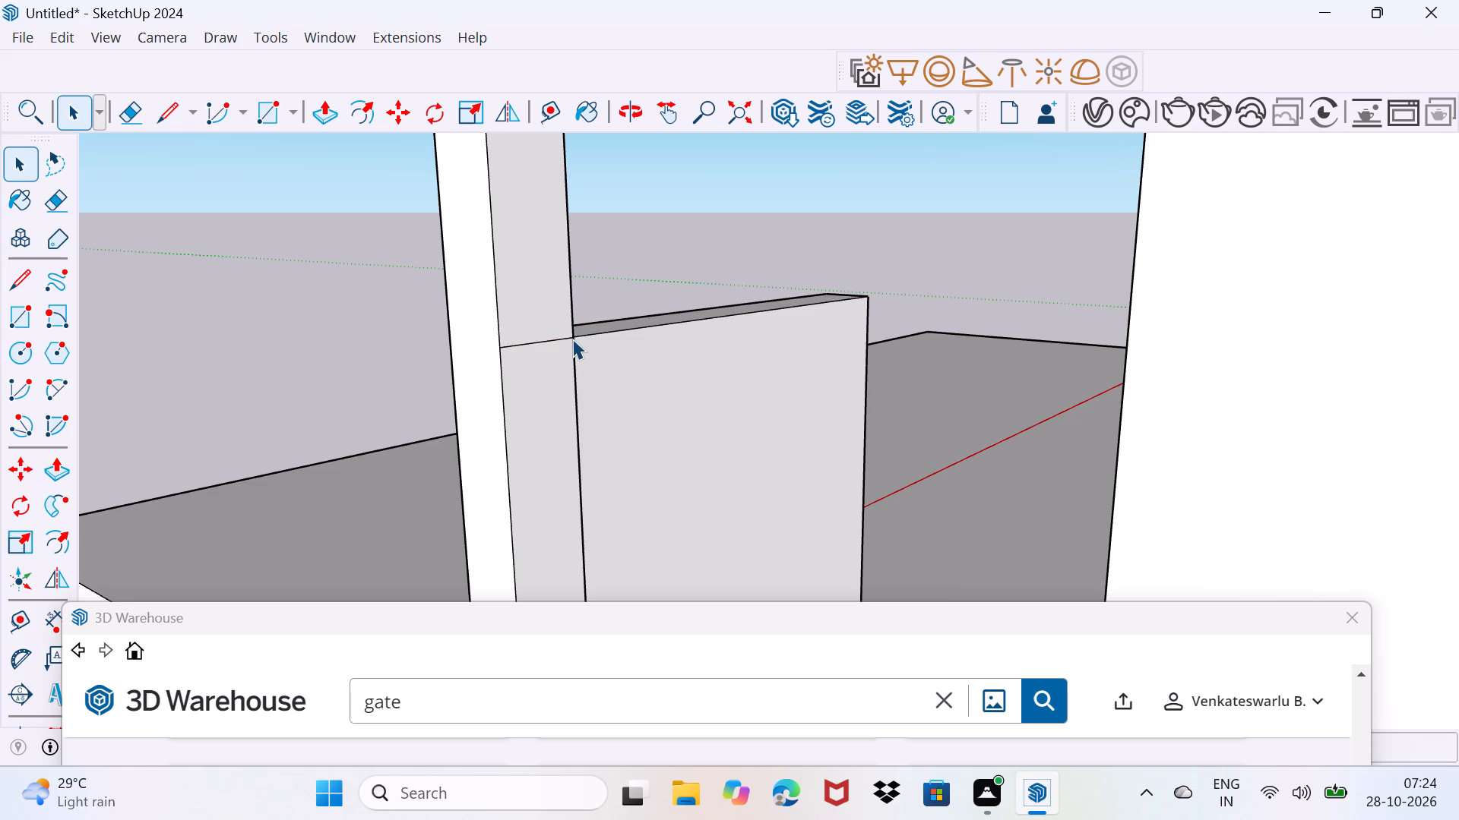
key(space)
Push/Pull the column face below the new line across the porch's side opening to the house wall, forming a low side wall.
click(538, 430)
key(p)
drag(541, 430, 555, 427)
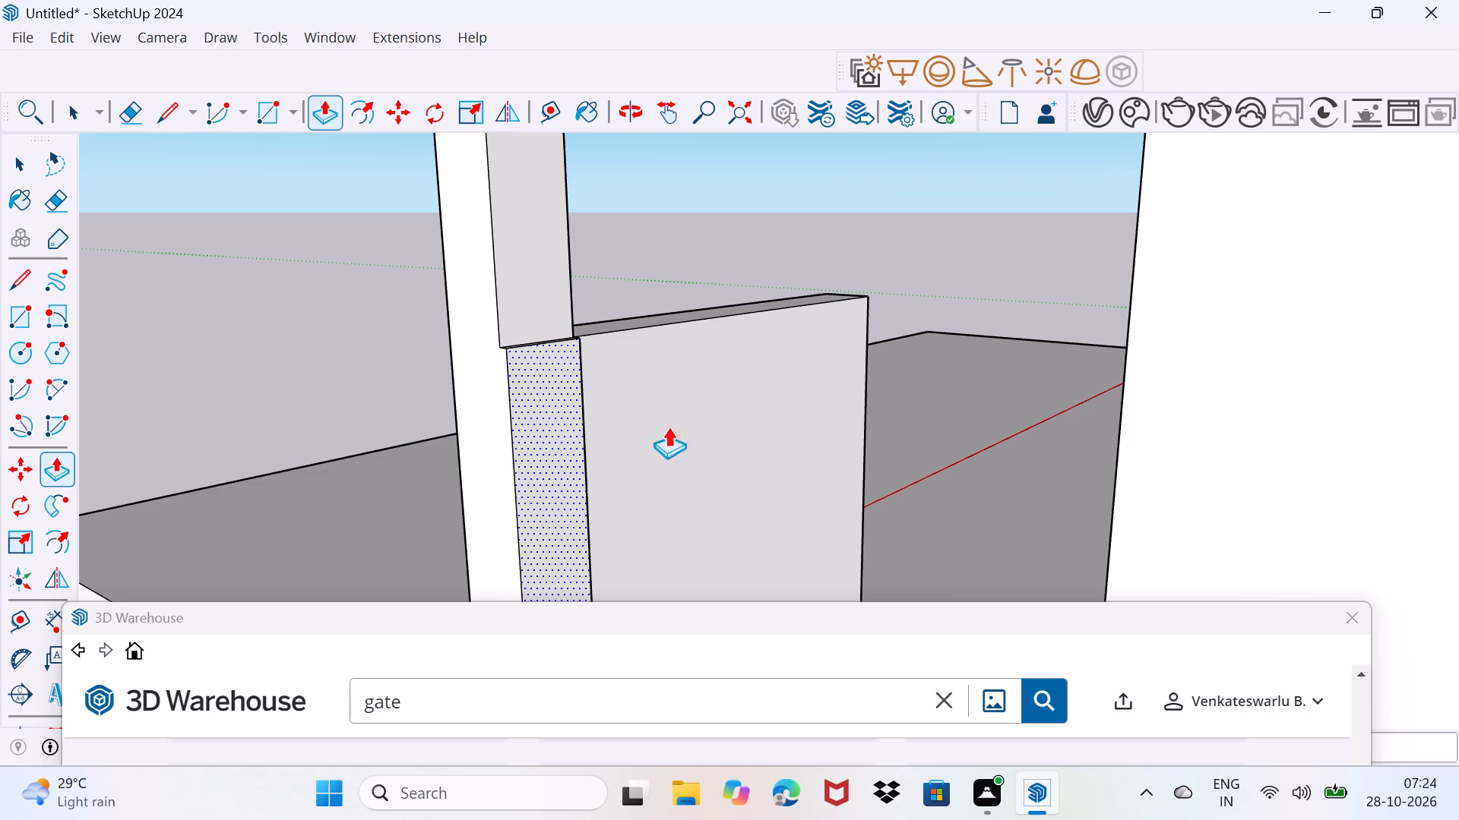
drag(565, 461, 1171, 448)
key(space)
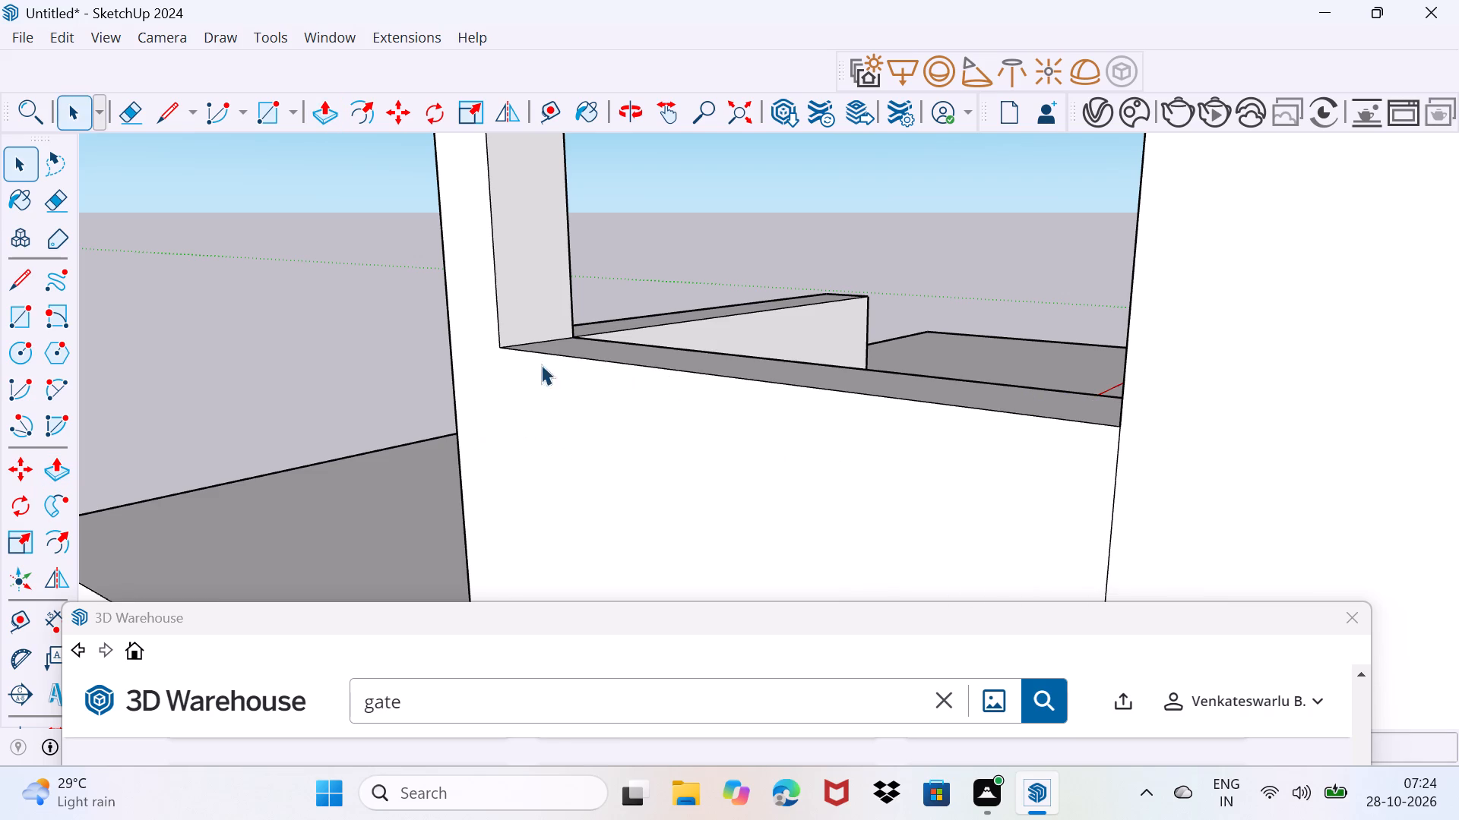
middle_drag(560, 374, 1033, 368)
scroll(1033, 368, down, 6)
scroll(857, 484, up, 2)
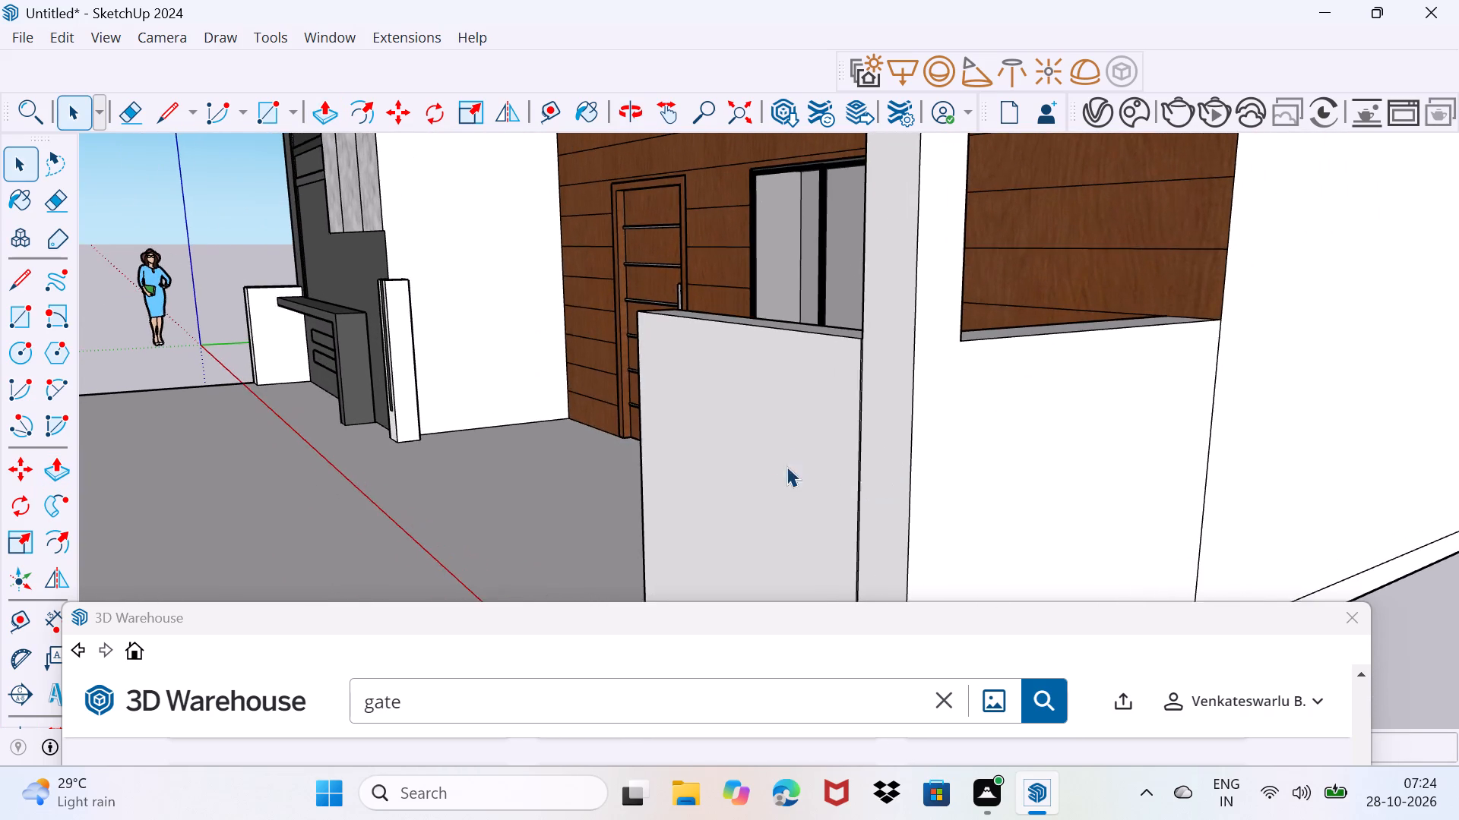
Bring the 3D Warehouse window back over the model and look through the rest of the Gate collection for a suitable gate.
middle_drag(786, 466, 886, 492)
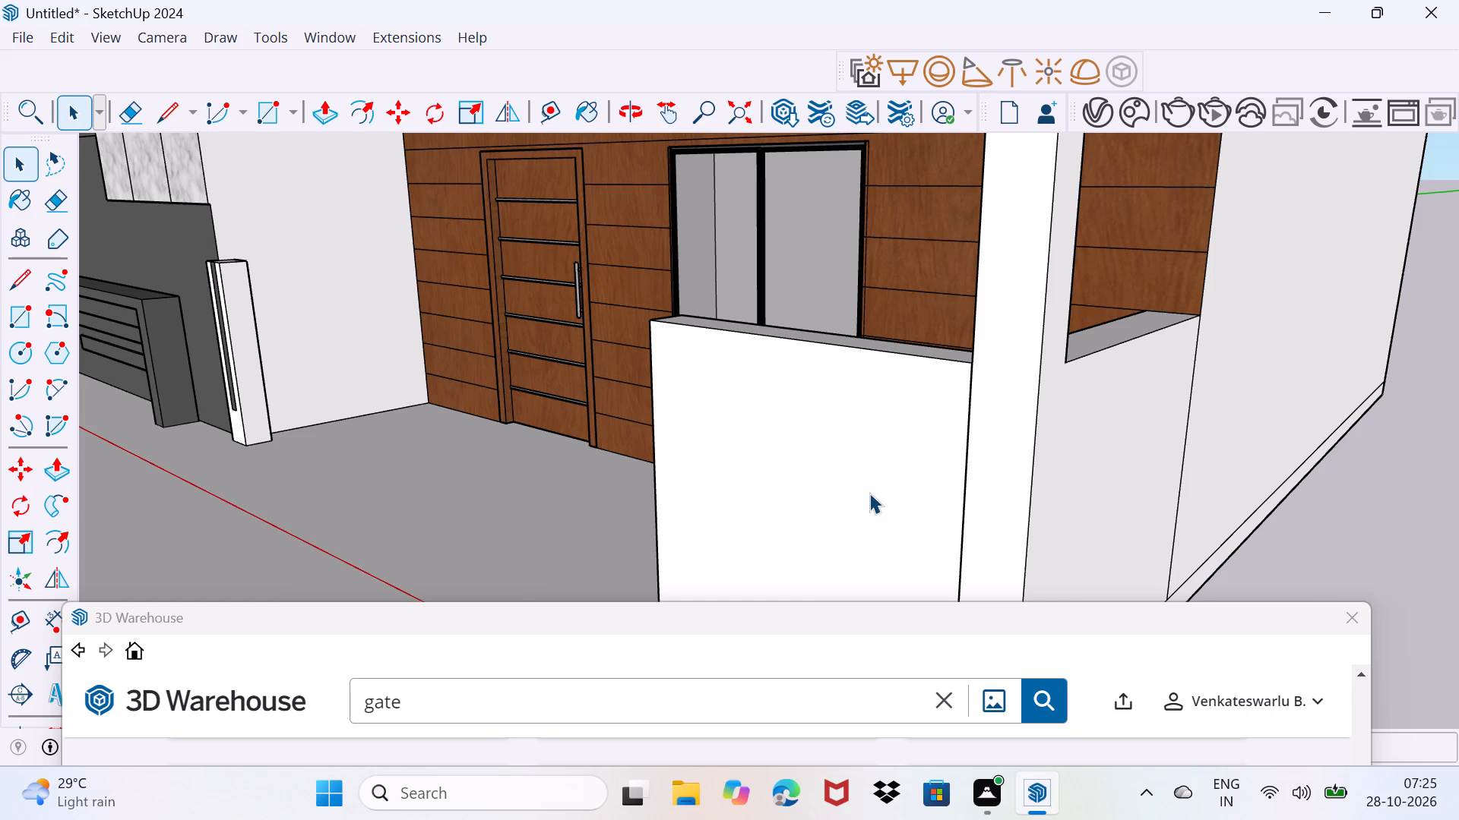
drag(818, 617, 867, 196)
scroll(682, 565, down, 2)
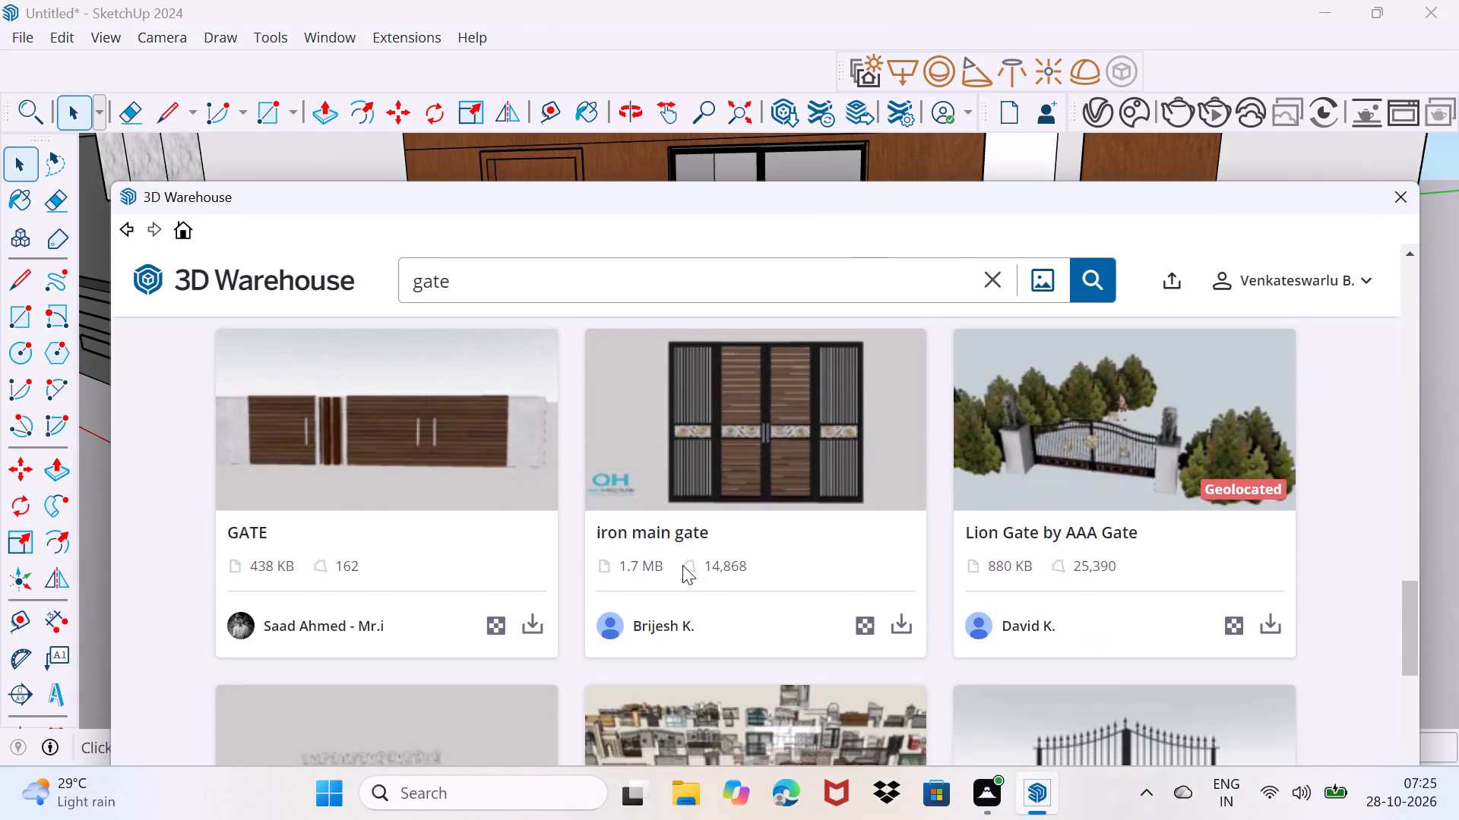
scroll(622, 544, down, 5)
scroll(610, 553, up, 8)
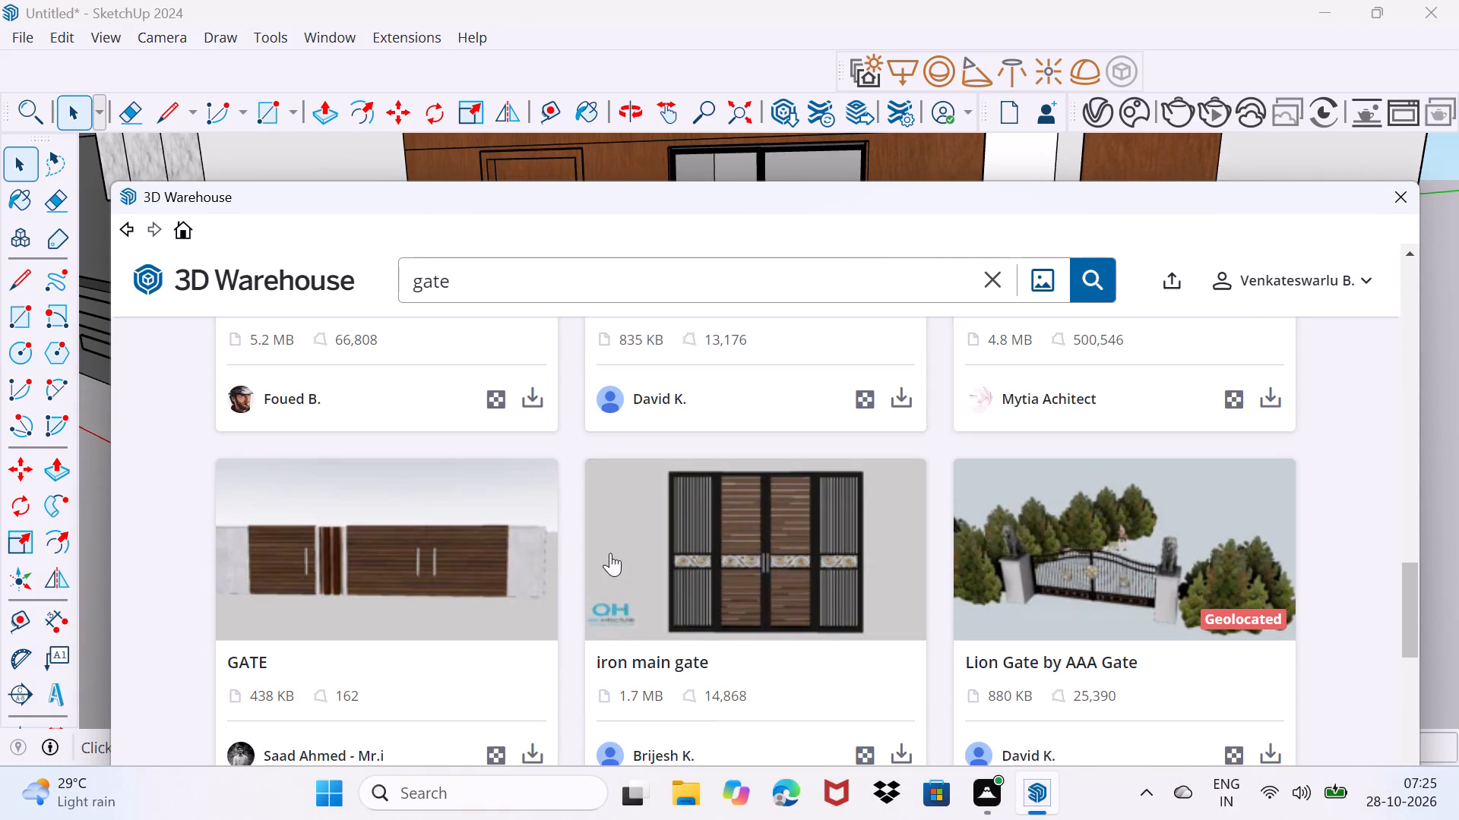
scroll(610, 553, down, 15)
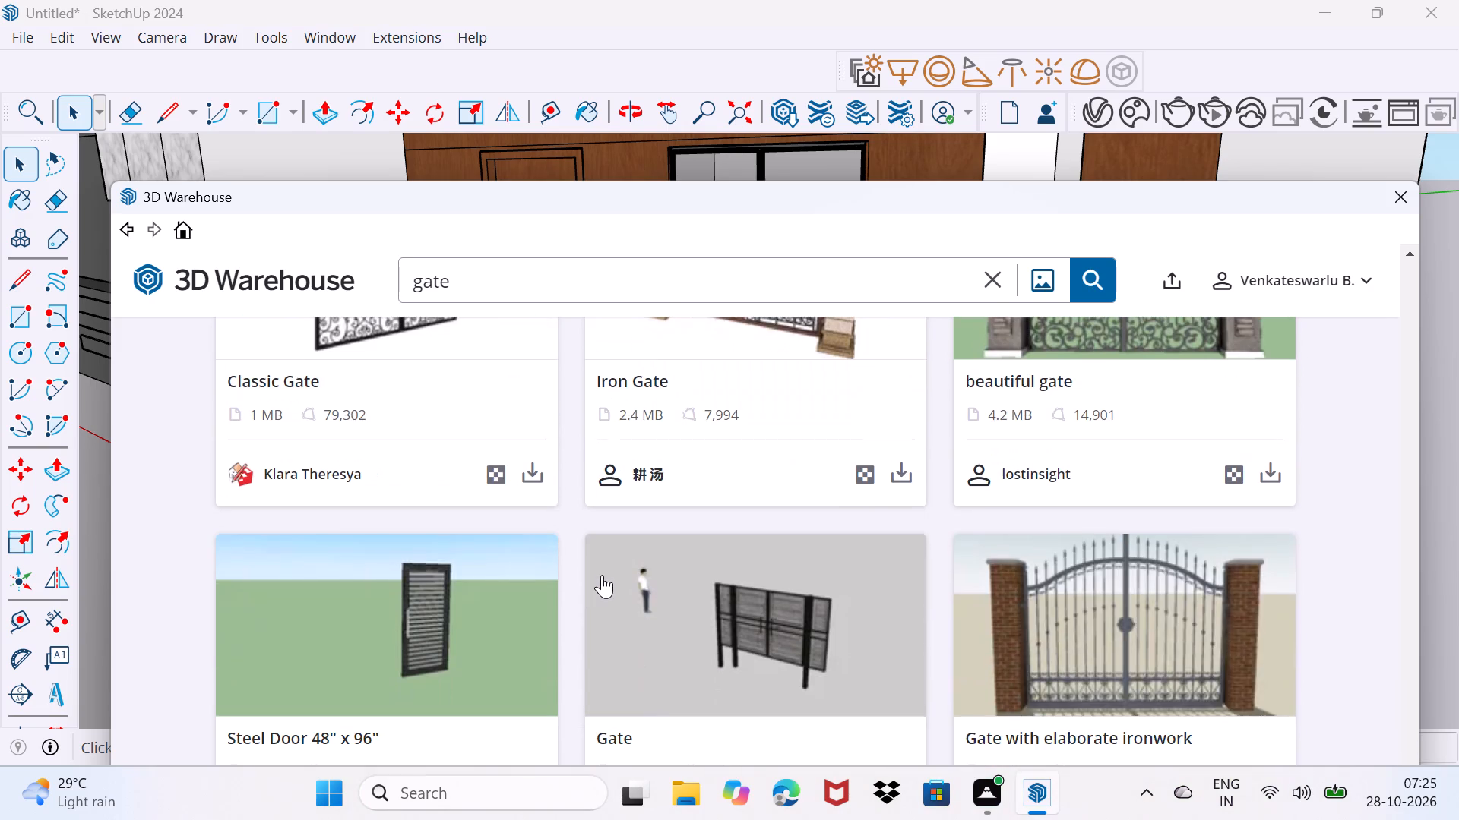
scroll(602, 575, down, 4)
click(1414, 584)
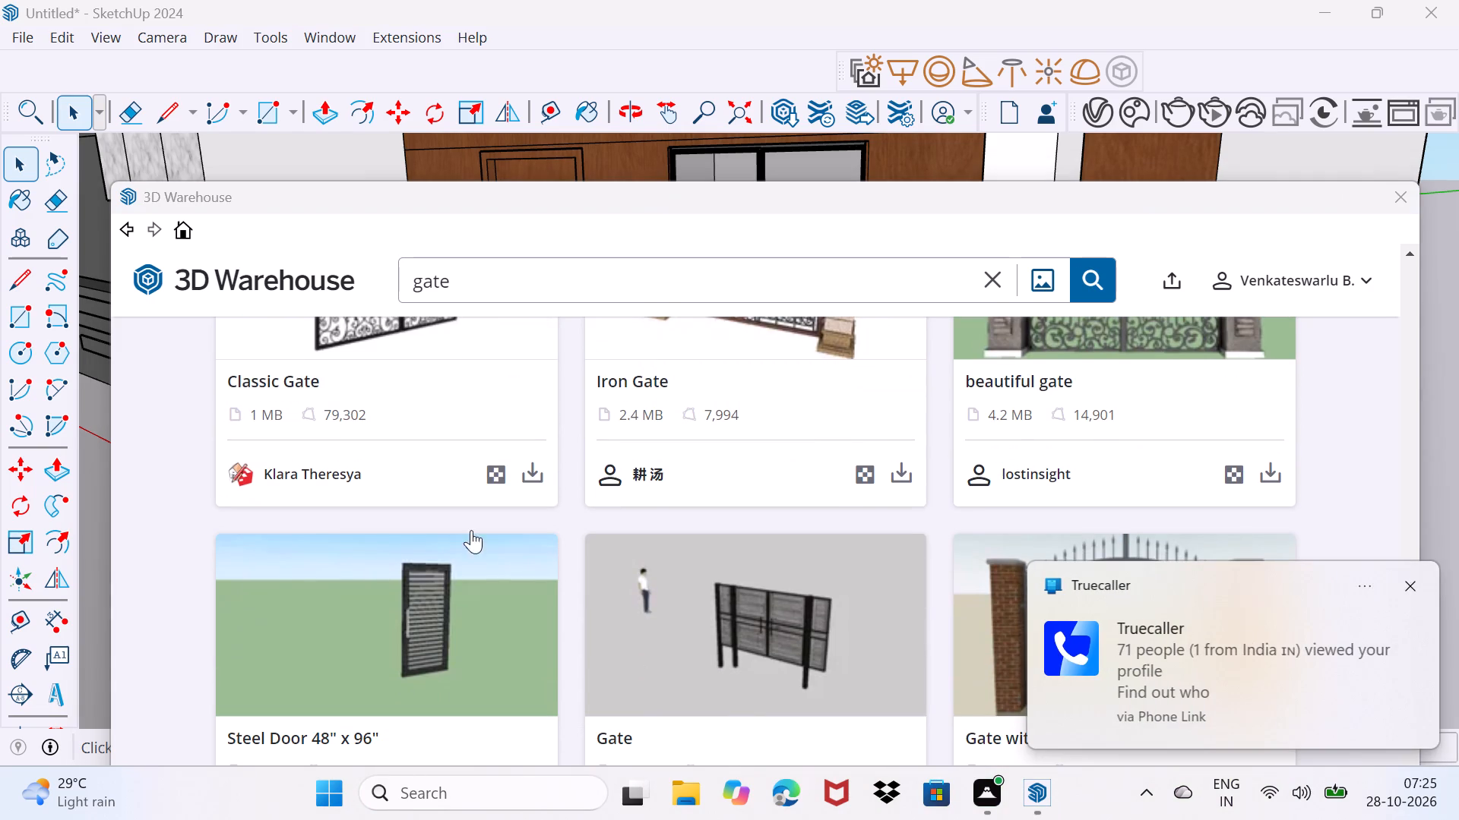
scroll(461, 528, down, 7)
scroll(492, 559, up, 12)
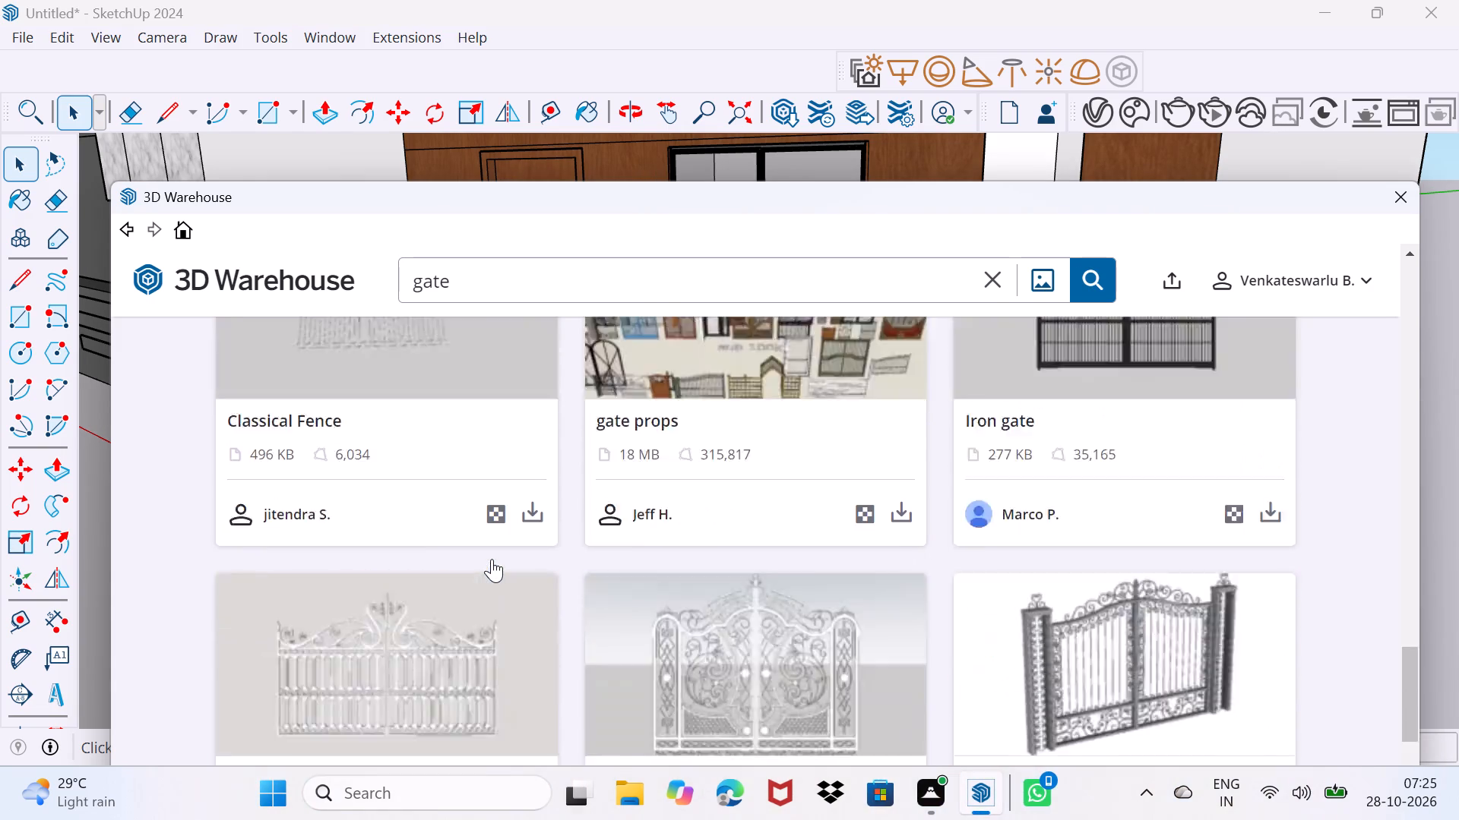
scroll(492, 559, up, 17)
scroll(493, 562, up, 4)
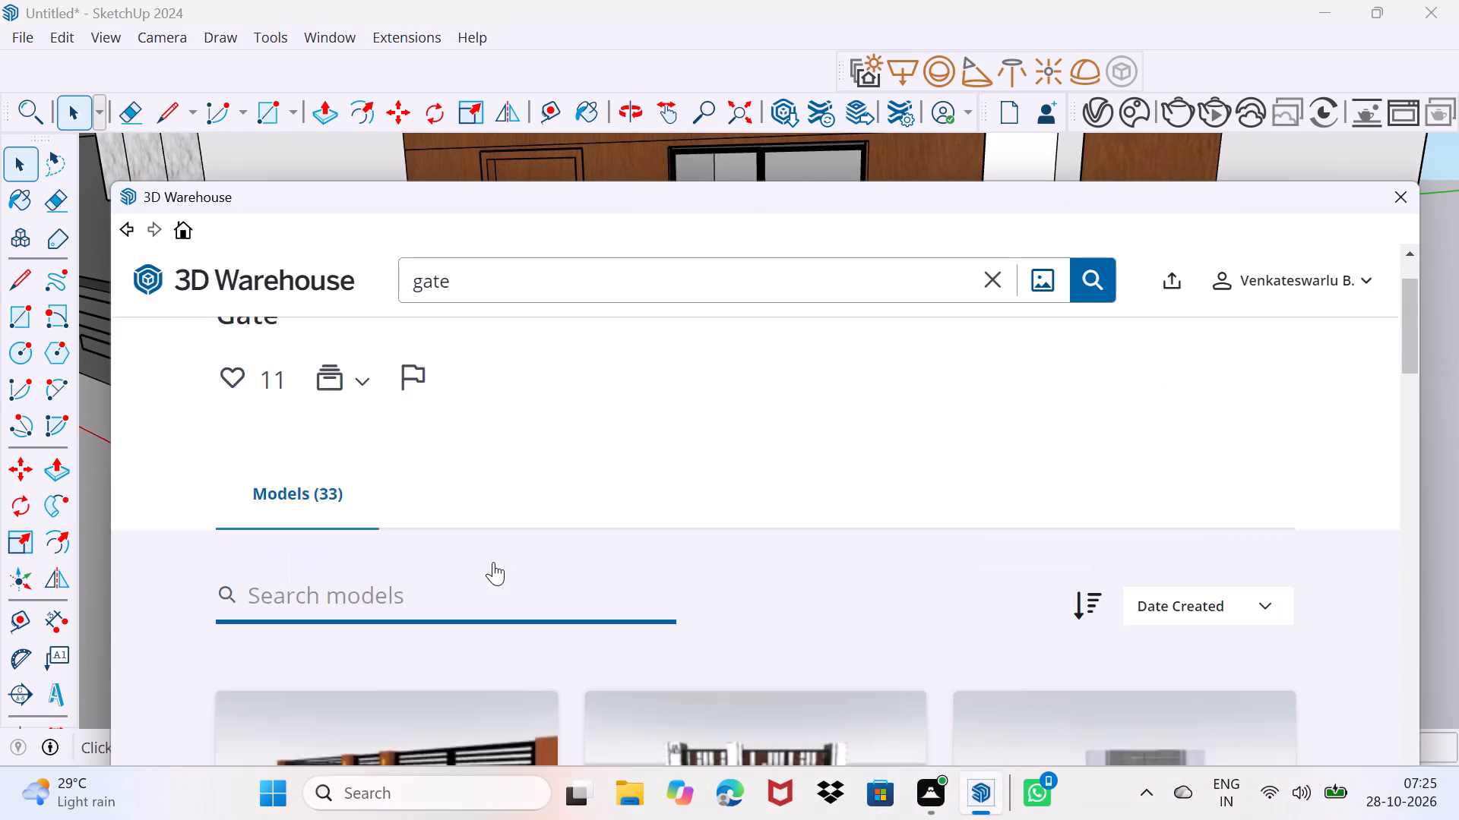
scroll(493, 562, up, 5)
scroll(493, 562, down, 4)
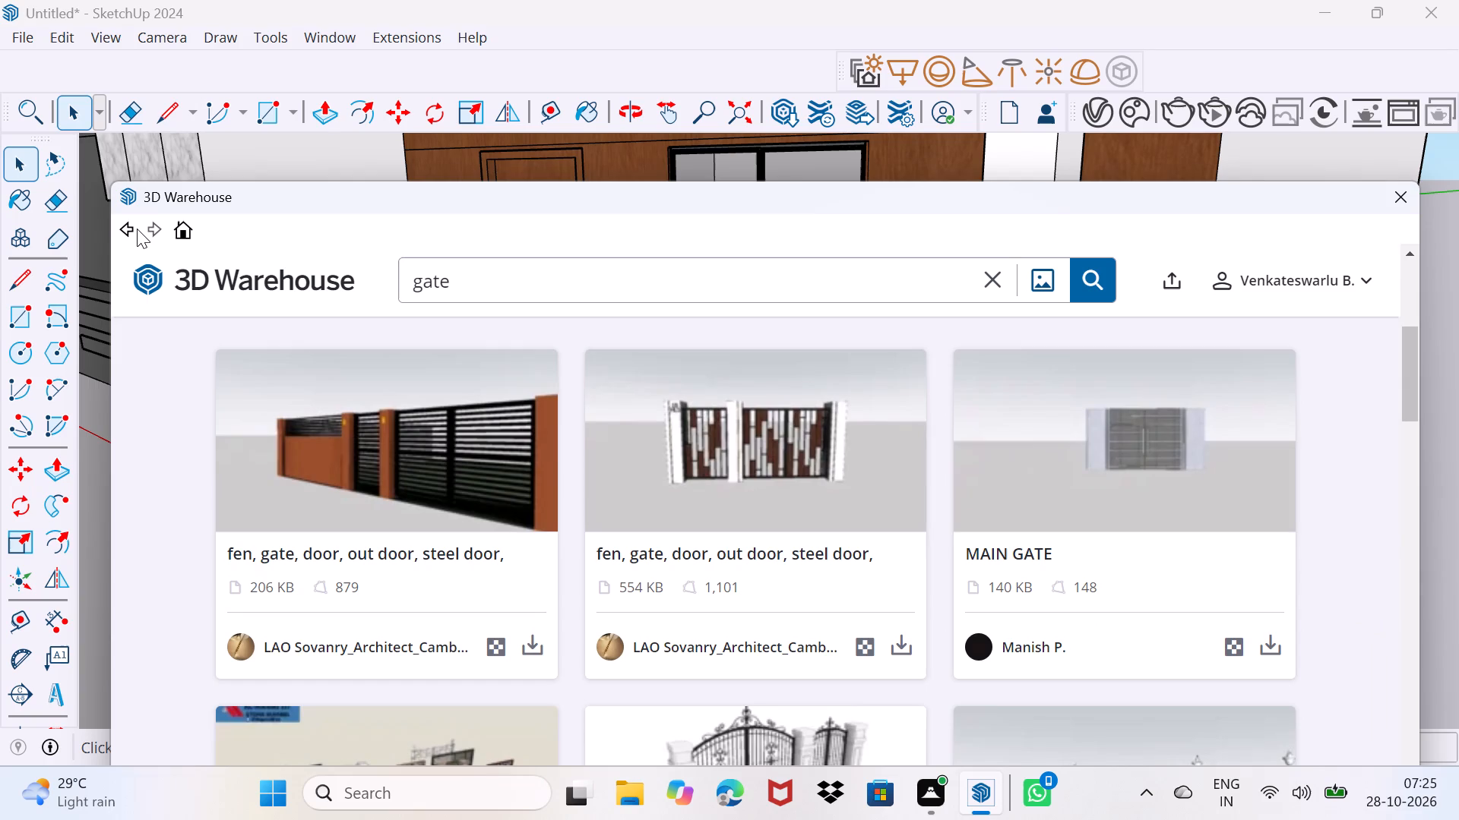
Return to the gate collections in the search results and look through their previews for a more suitable gate design.
click(135, 228)
scroll(218, 313, down, 1)
scroll(659, 503, down, 8)
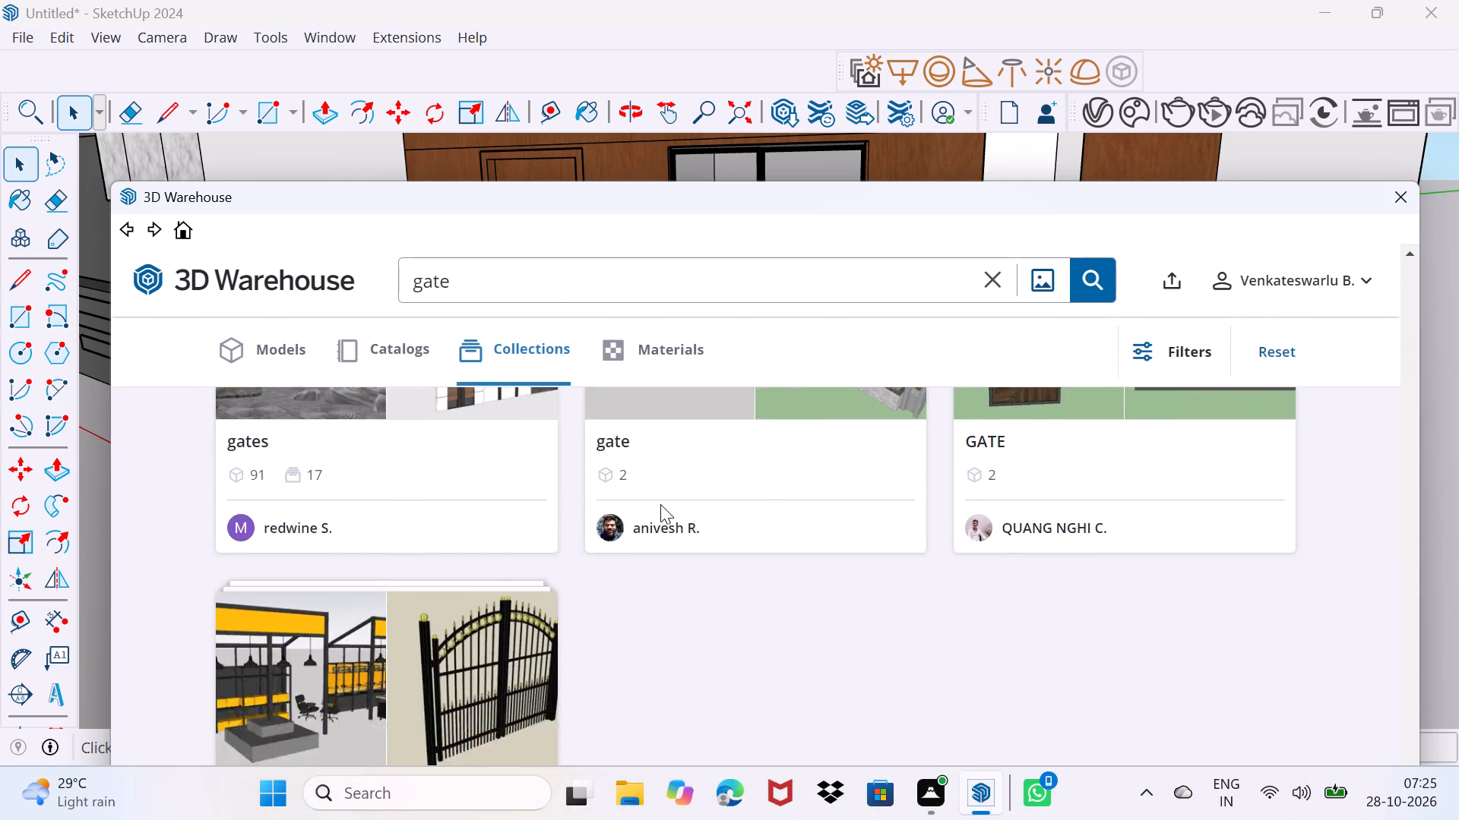
scroll(660, 504, down, 4)
scroll(660, 504, up, 9)
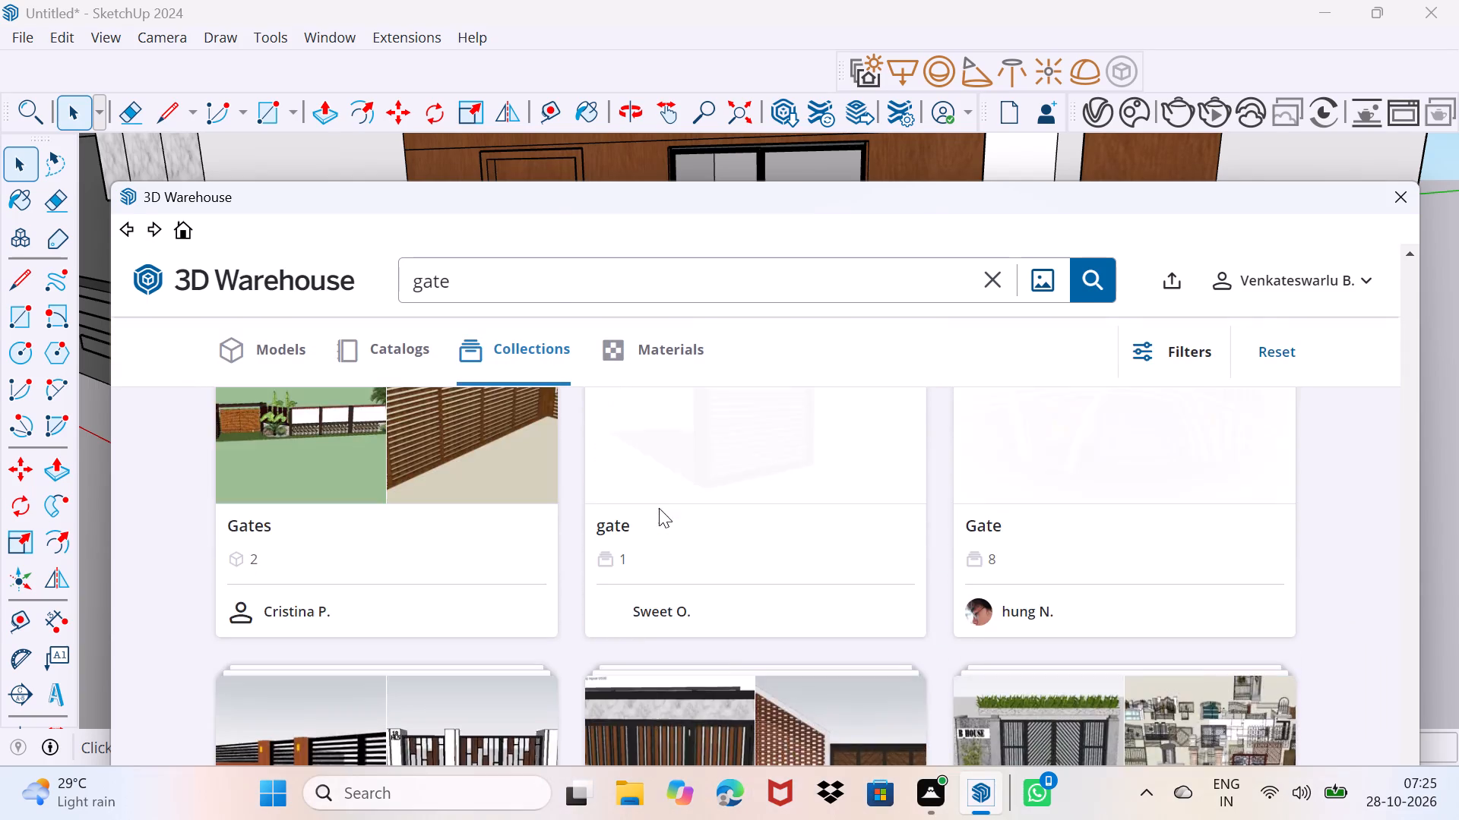
scroll(659, 508, up, 13)
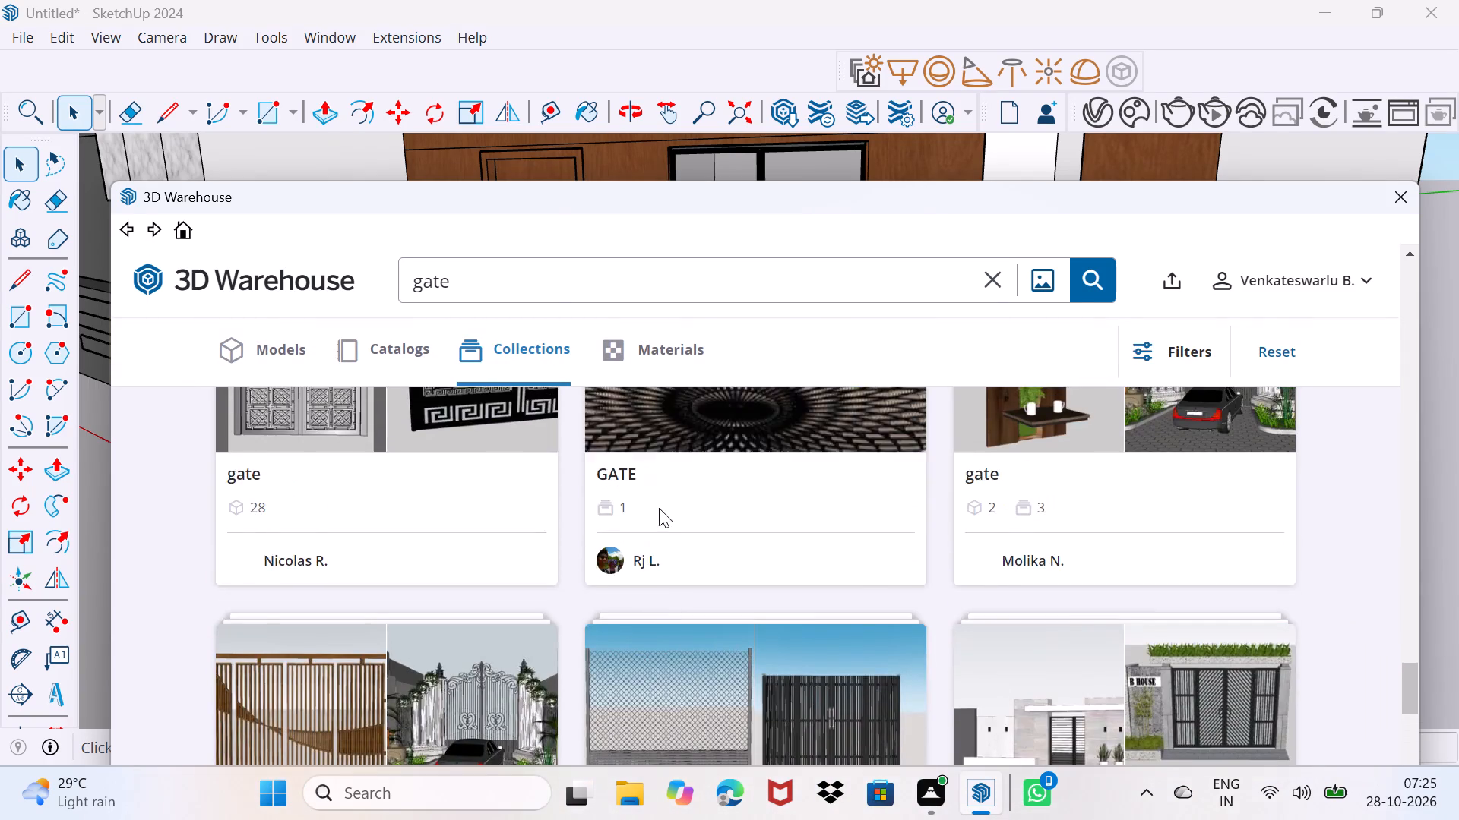
scroll(659, 508, up, 9)
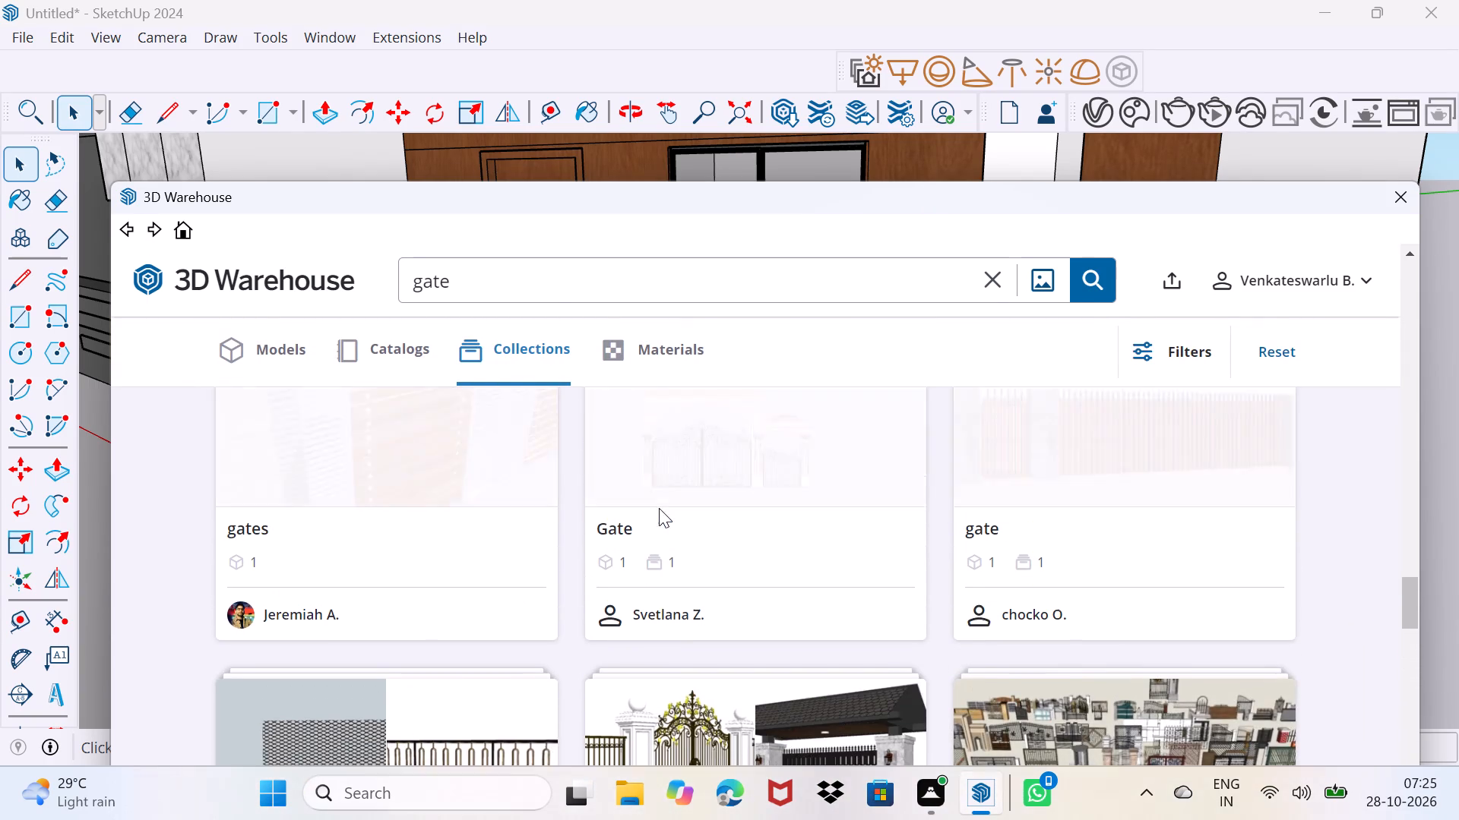
scroll(659, 508, up, 11)
scroll(659, 508, down, 4)
scroll(659, 508, up, 3)
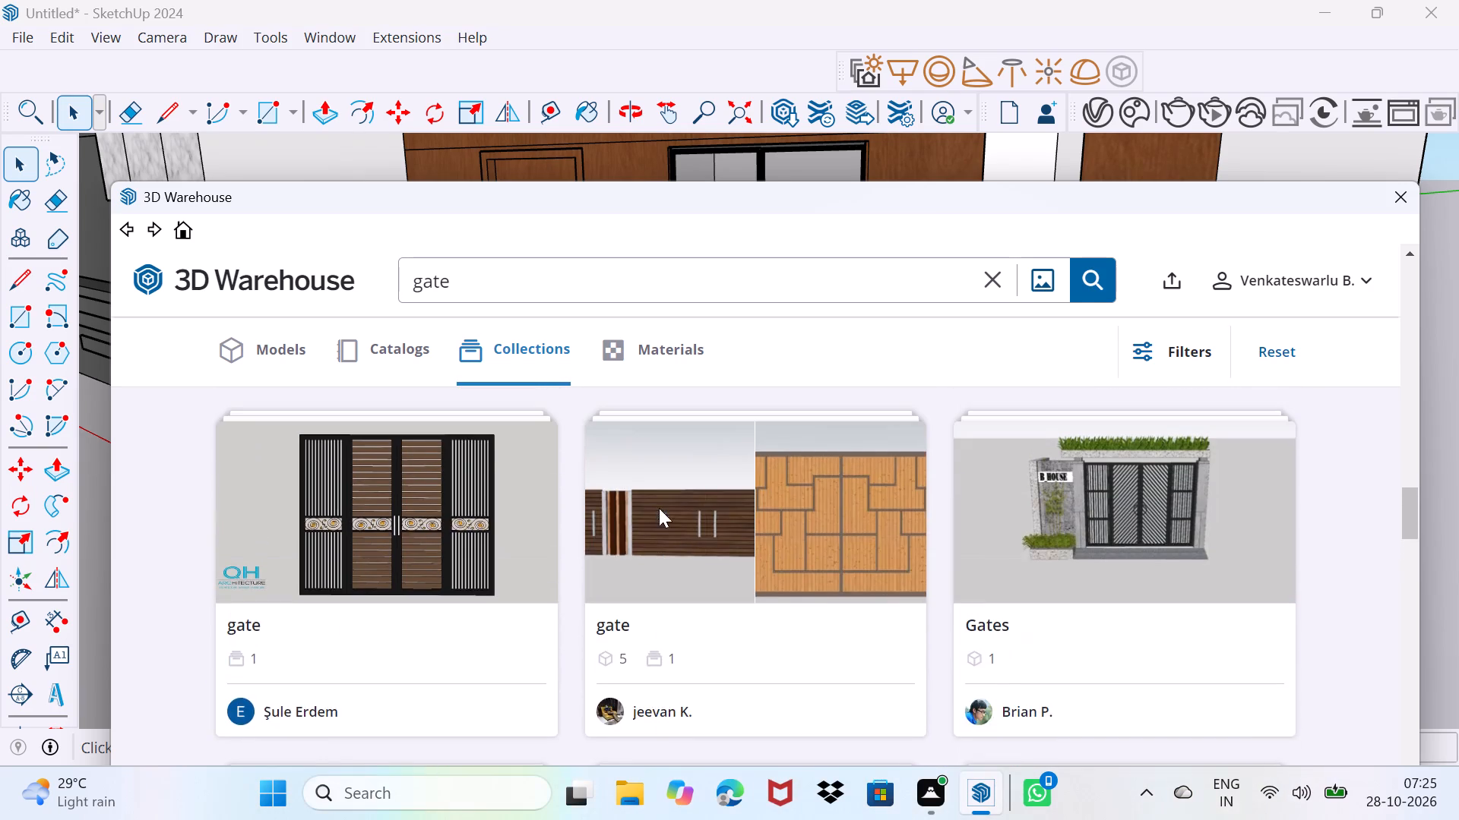
scroll(454, 494, down, 3)
scroll(429, 472, up, 4)
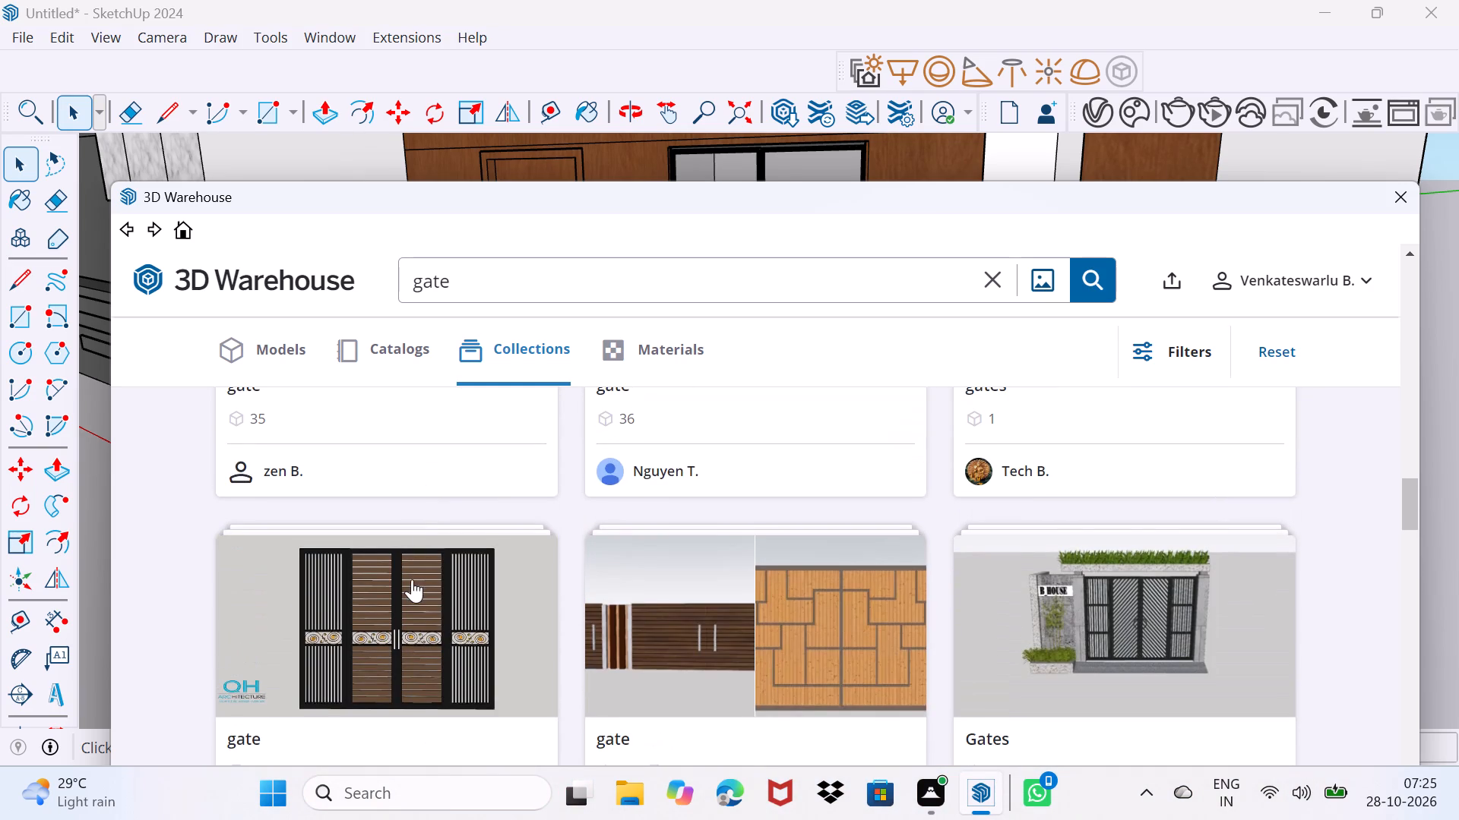
Open the gate collection previewing a black-framed, four-panel gate with brown slats, examine its contents, and return to the search results.
click(413, 579)
scroll(412, 578, down, 4)
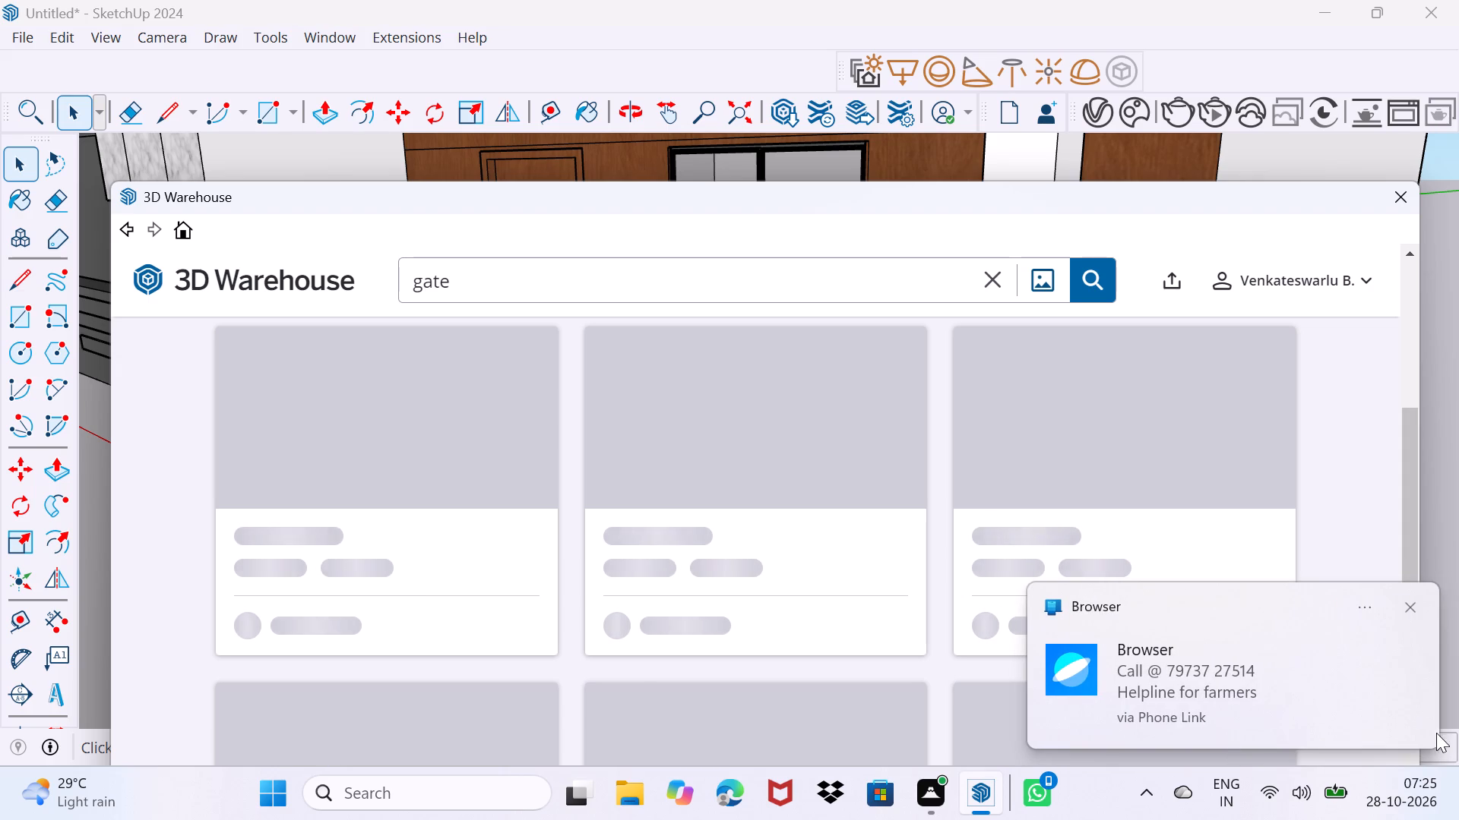
click(1410, 610)
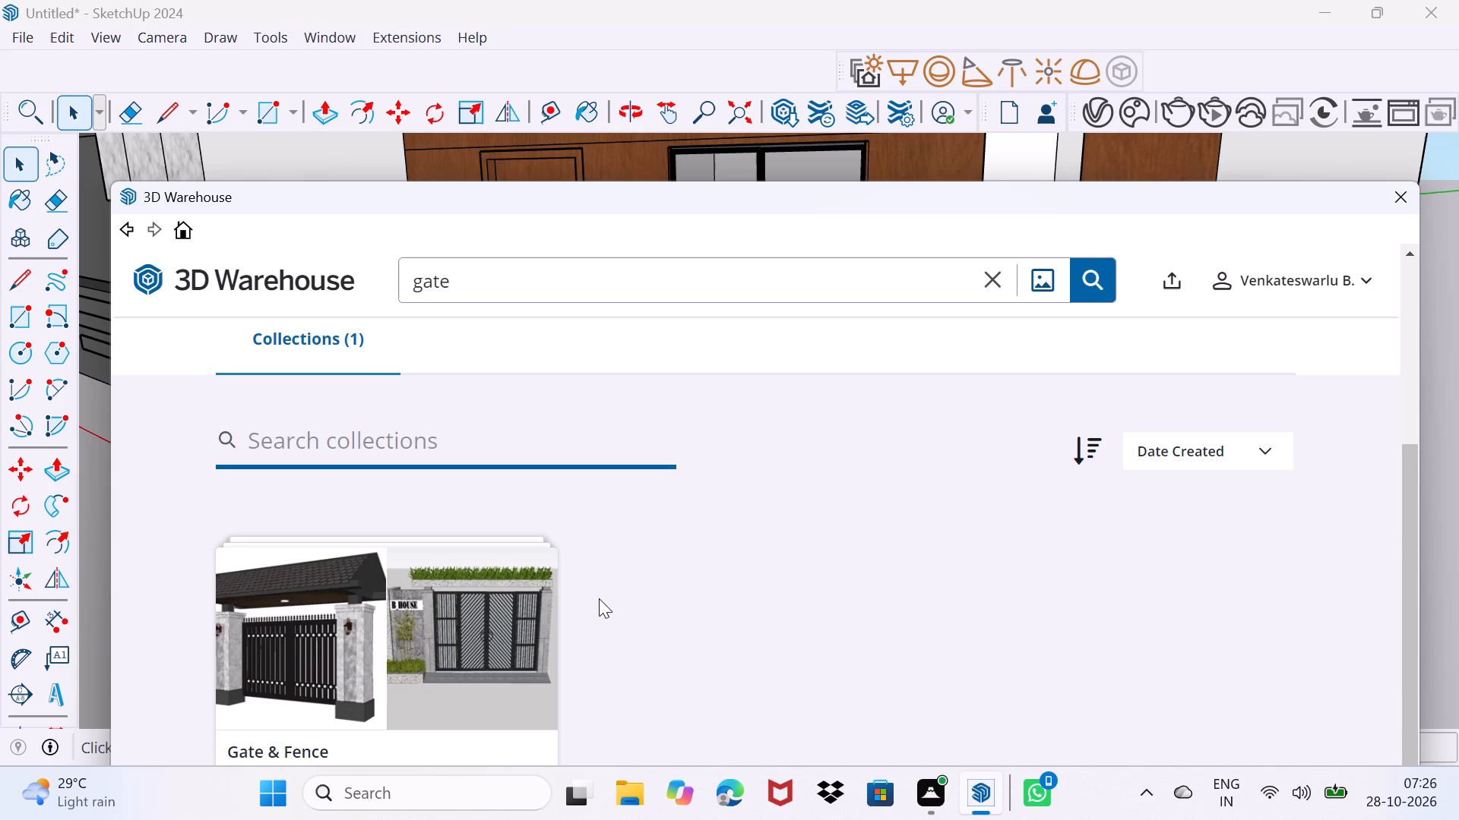
scroll(592, 576, down, 4)
scroll(184, 652, up, 2)
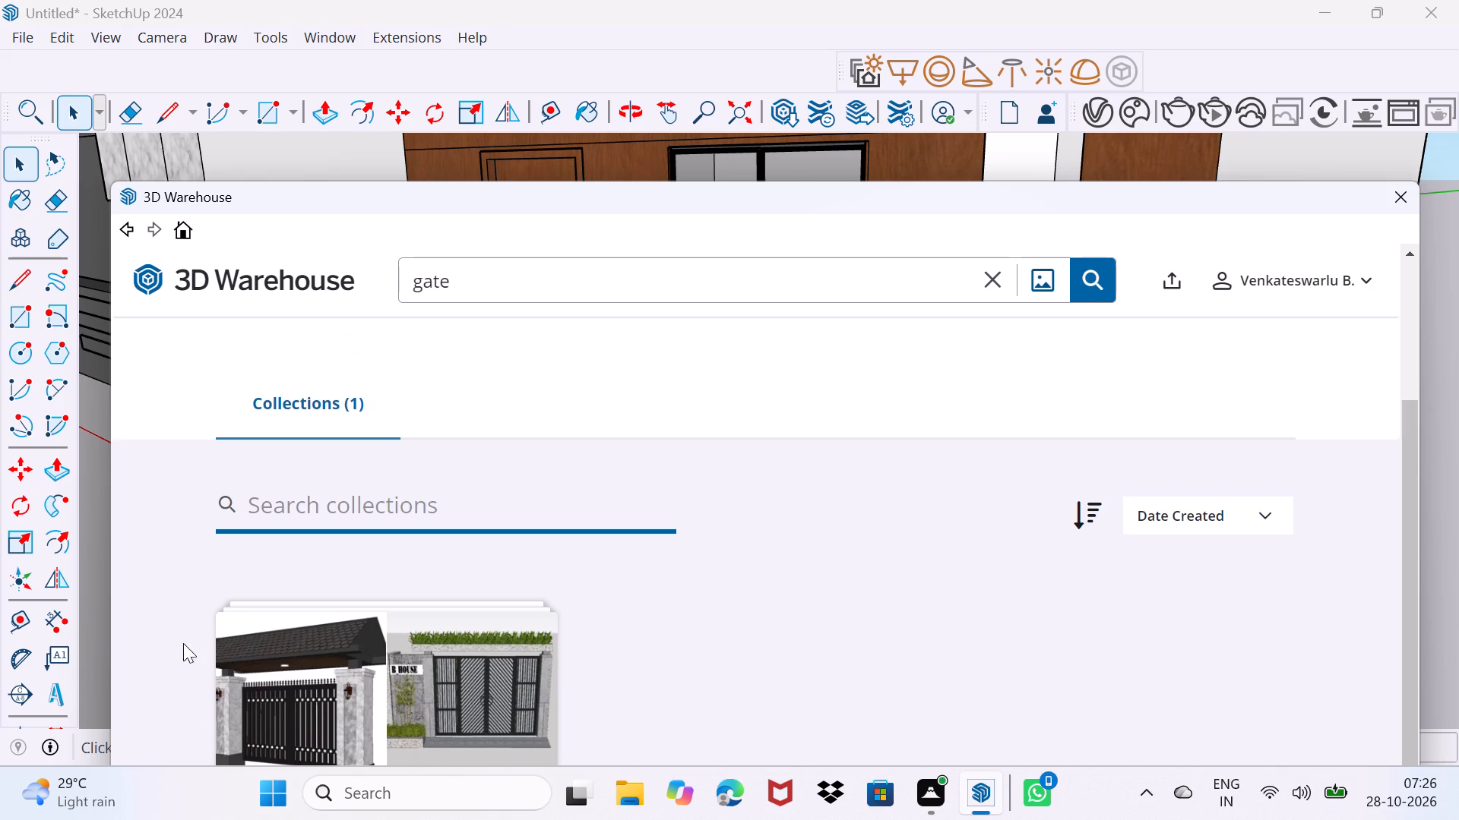
scroll(183, 643, down, 4)
scroll(321, 613, down, 3)
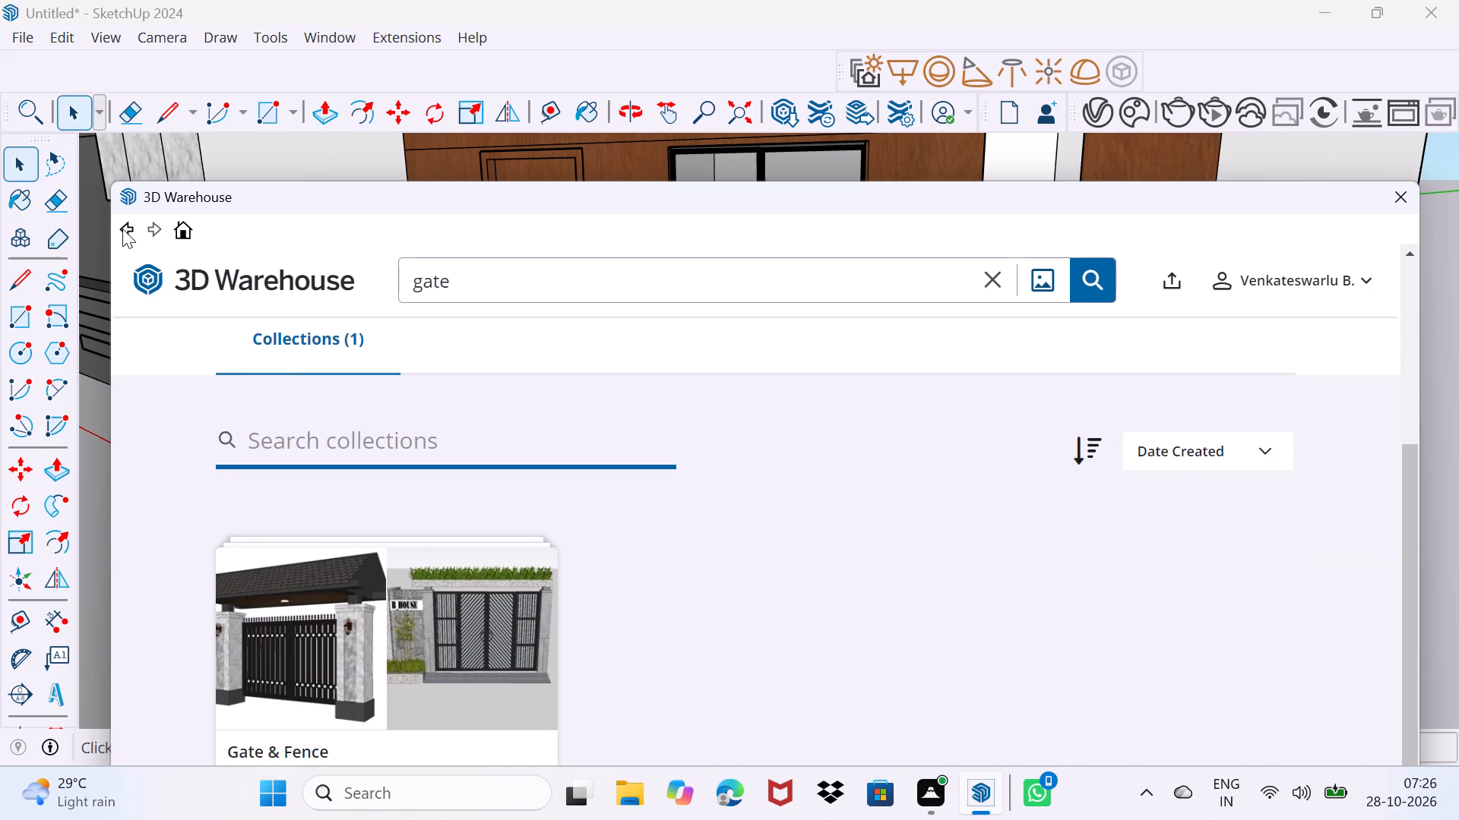
click(122, 228)
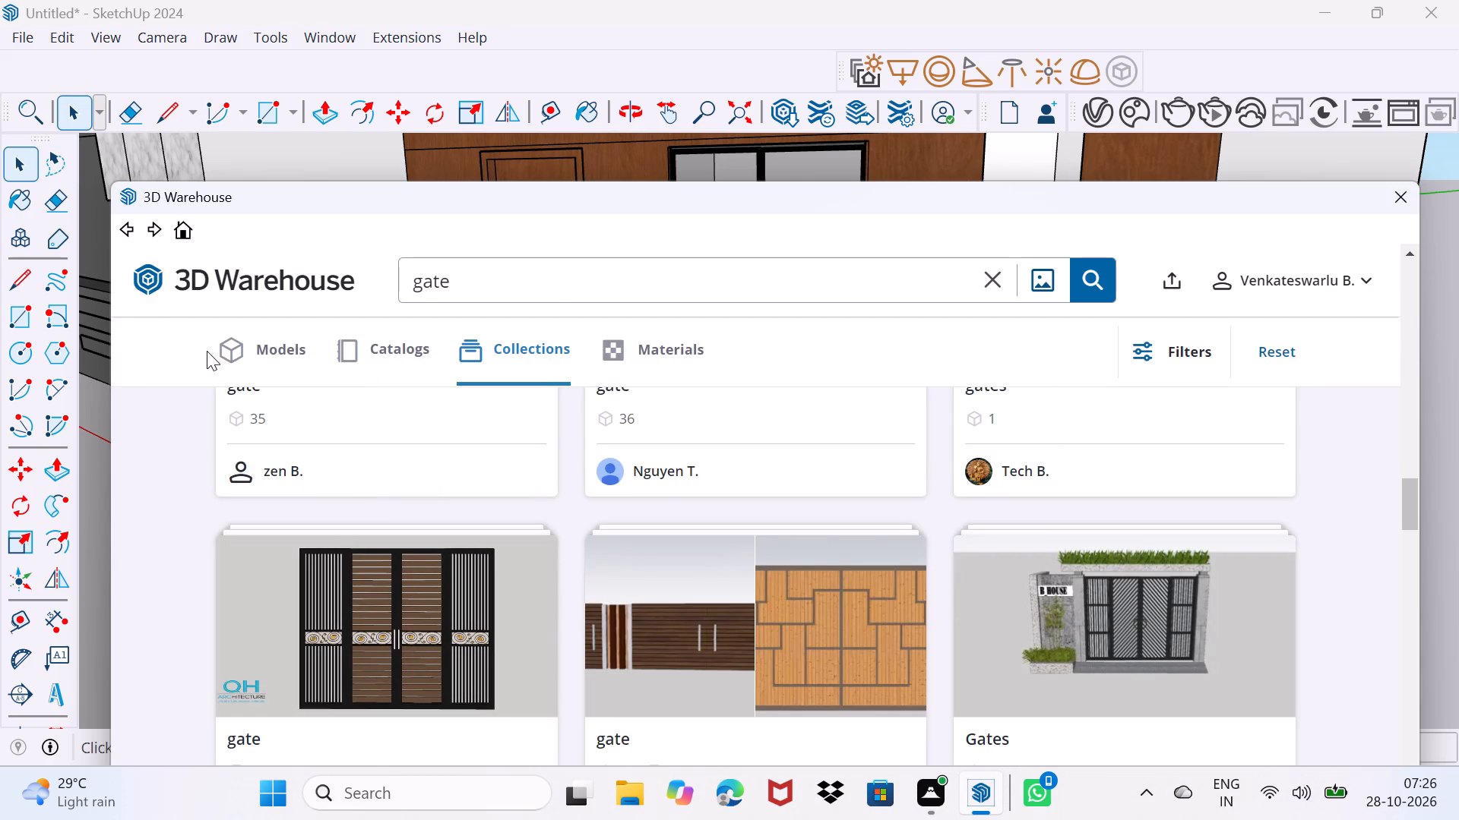
Look further through the gate collection previews for a simple slatted gate that suits the house front.
scroll(513, 532, down, 3)
scroll(512, 532, up, 2)
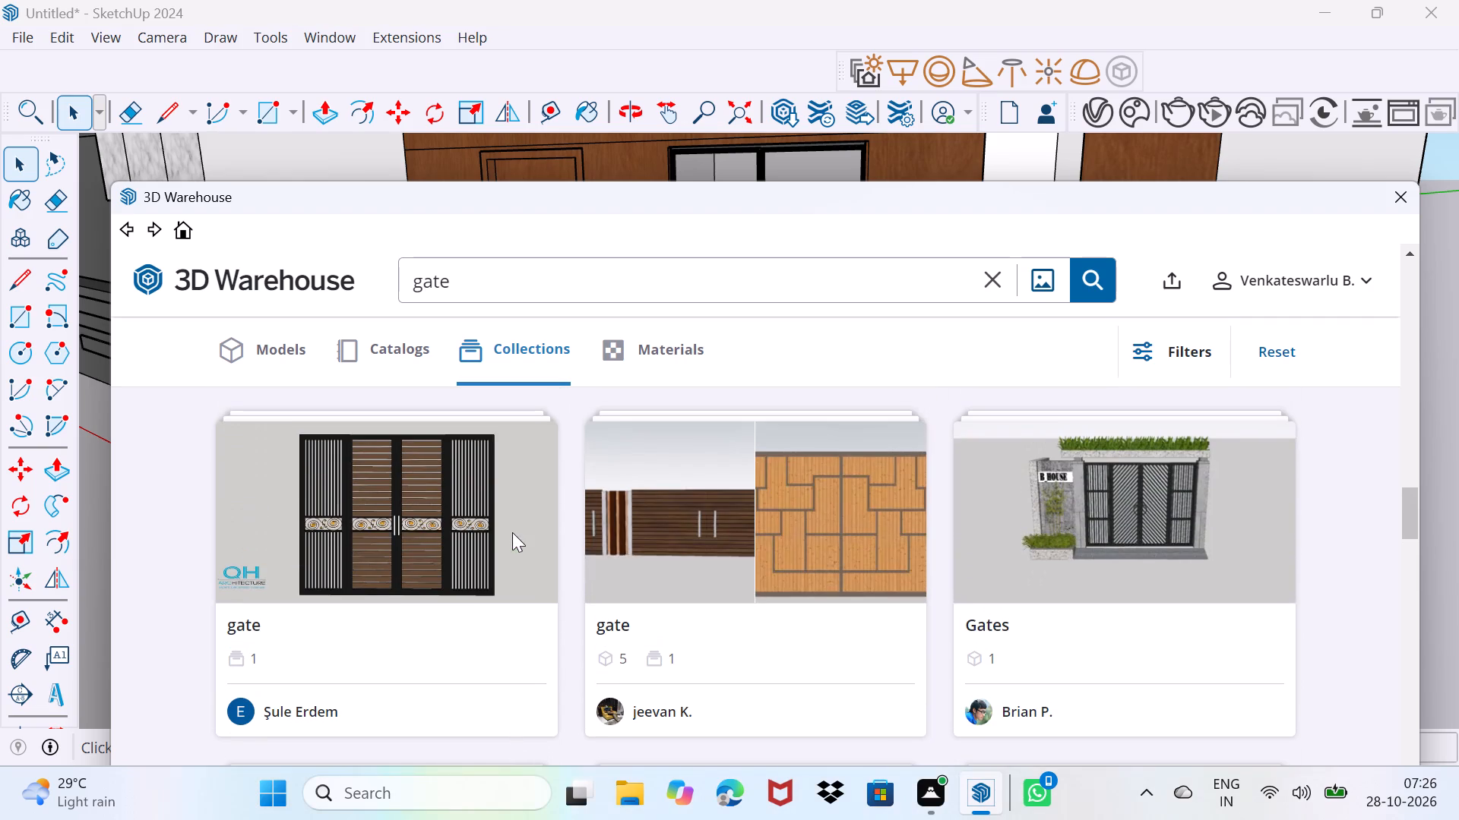
scroll(512, 532, down, 5)
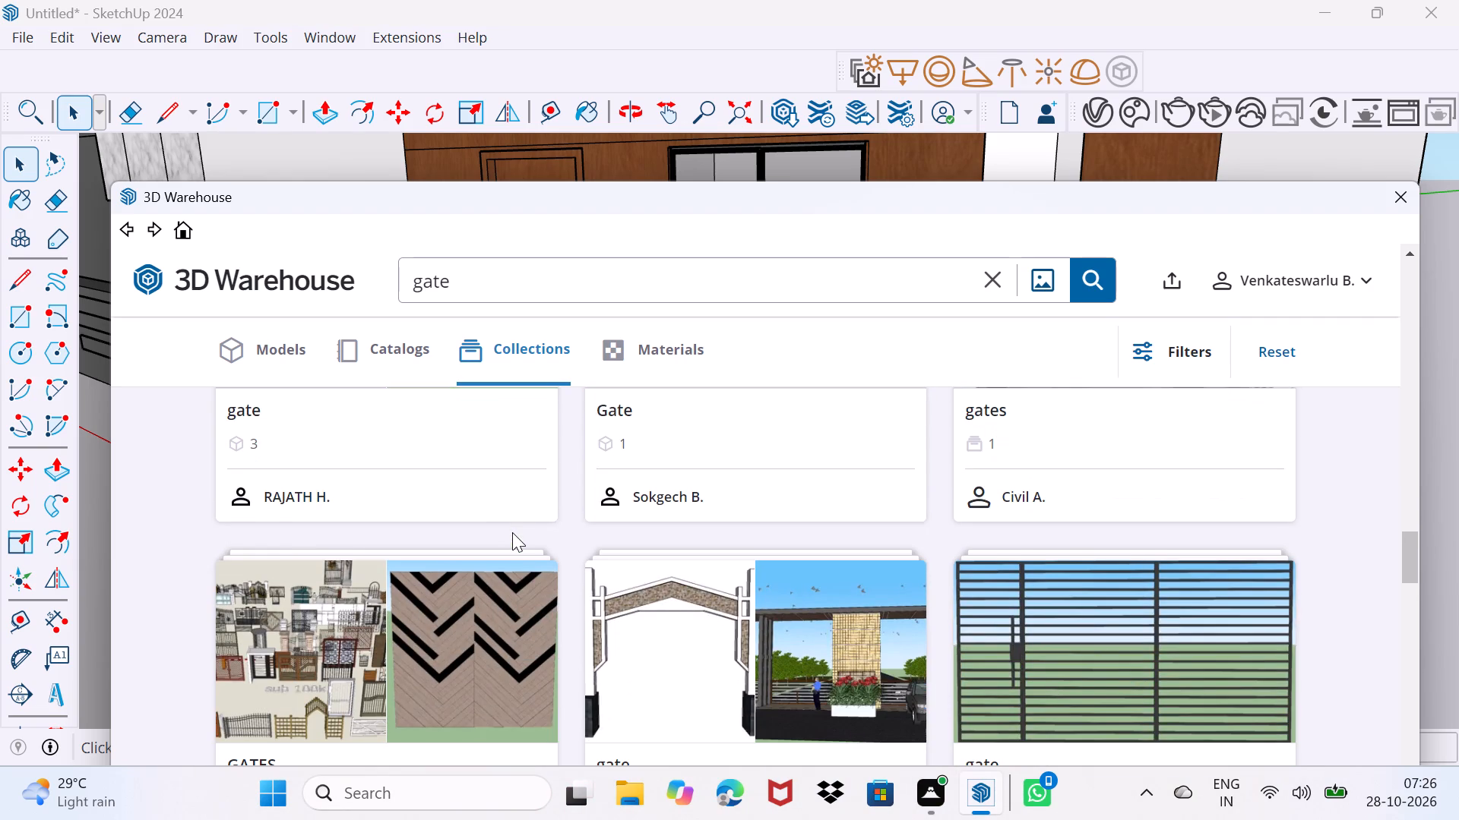
scroll(512, 532, down, 6)
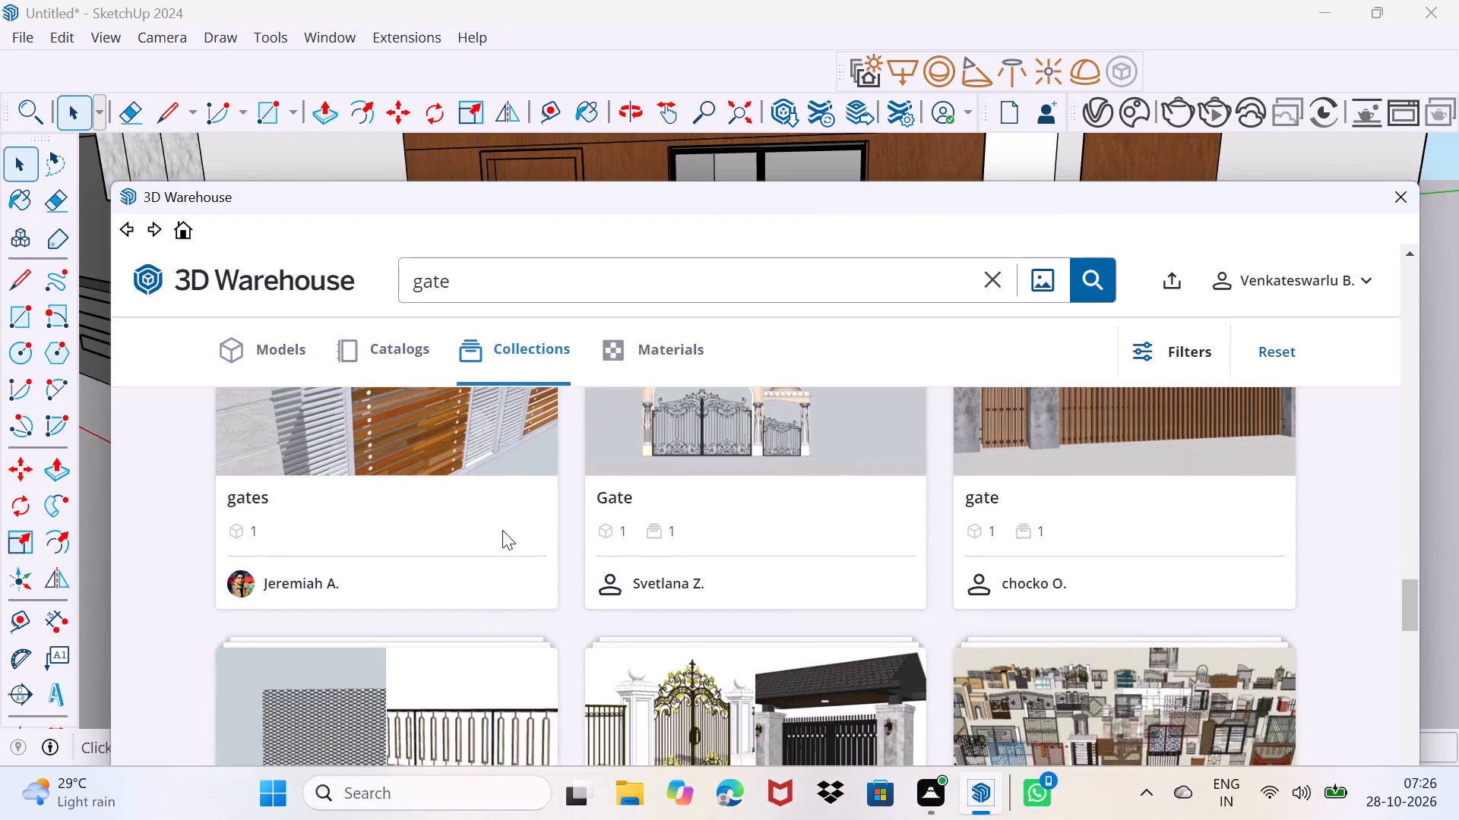
scroll(502, 530, down, 2)
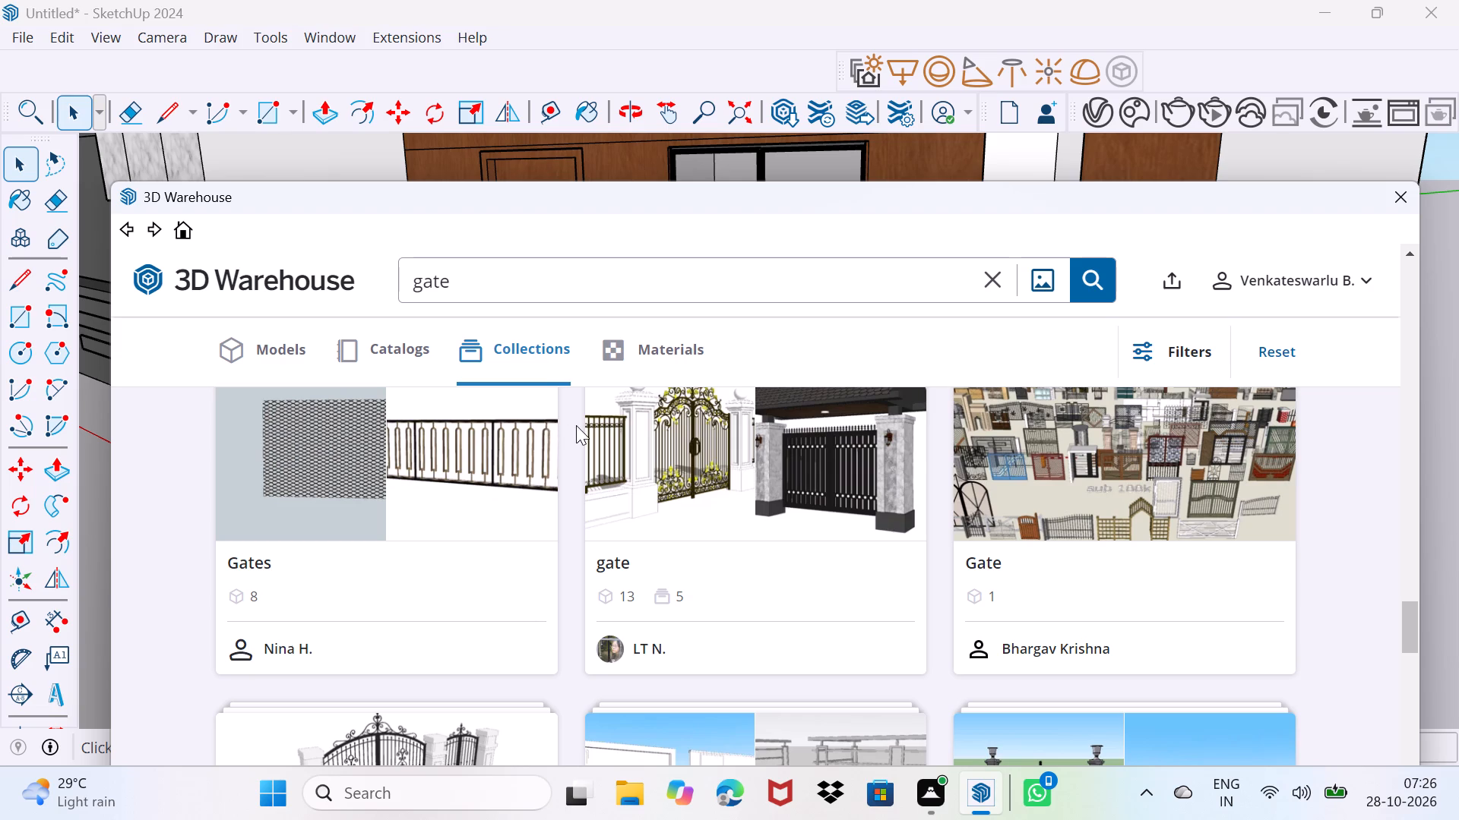
scroll(426, 482, down, 1)
scroll(425, 484, up, 8)
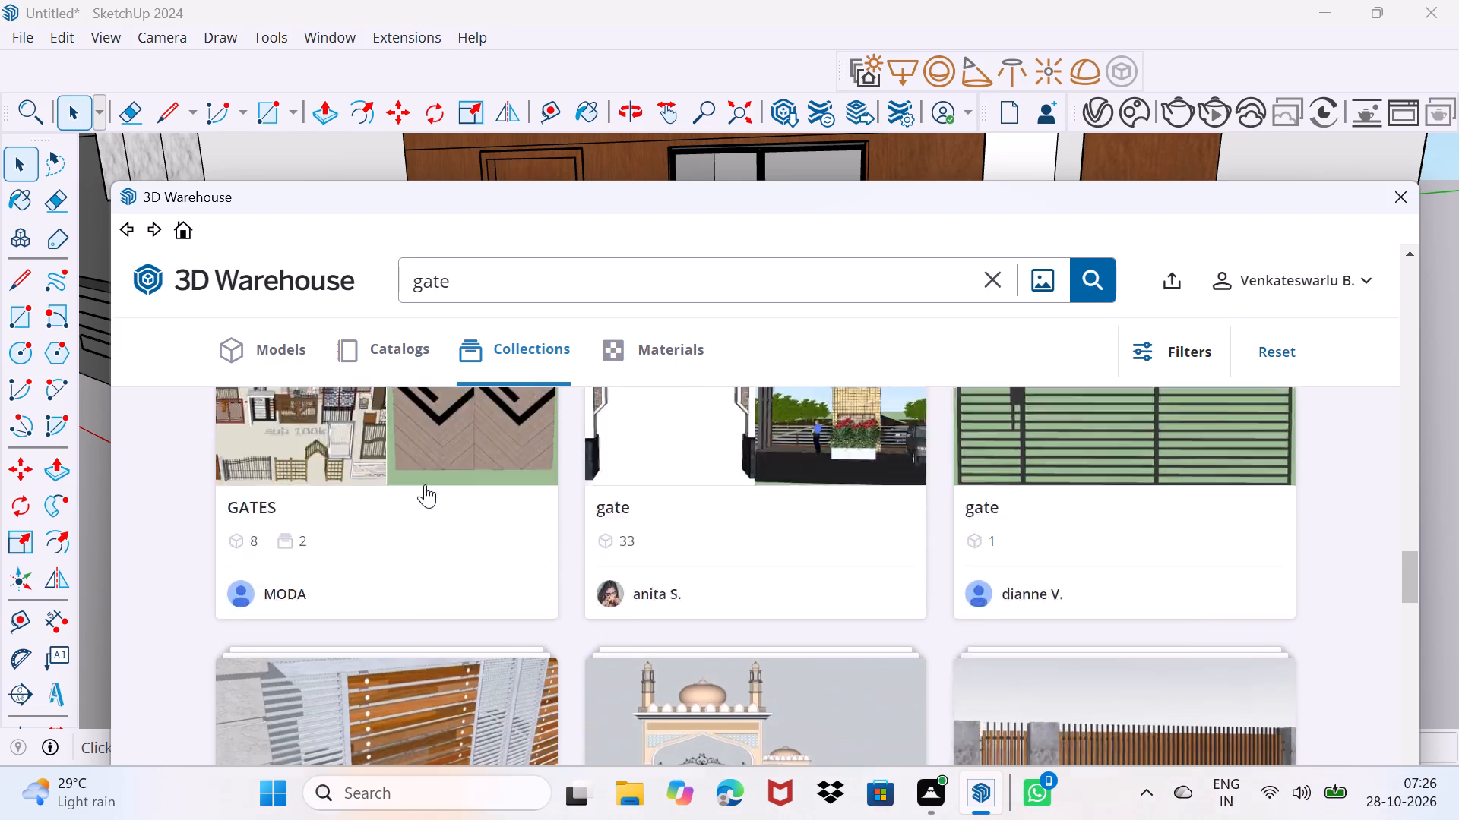
Open the collection previewing a black horizontal-slat gate and load its model Portão de Ferro para 1 Carro e Pedestre directly into the SketchUp model.
click(1038, 546)
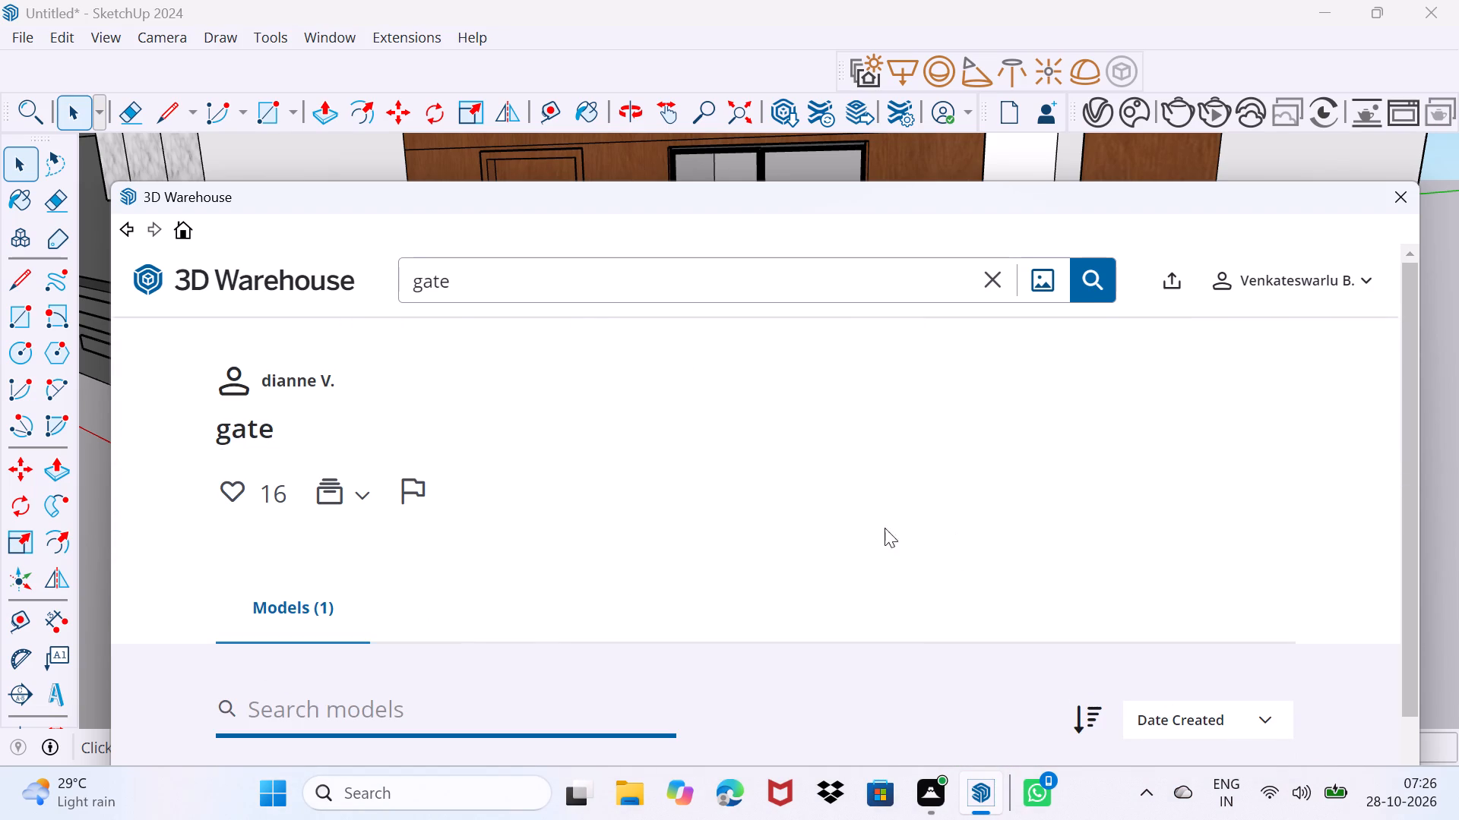
scroll(685, 527, down, 8)
scroll(432, 639, down, 3)
middle_click(432, 639)
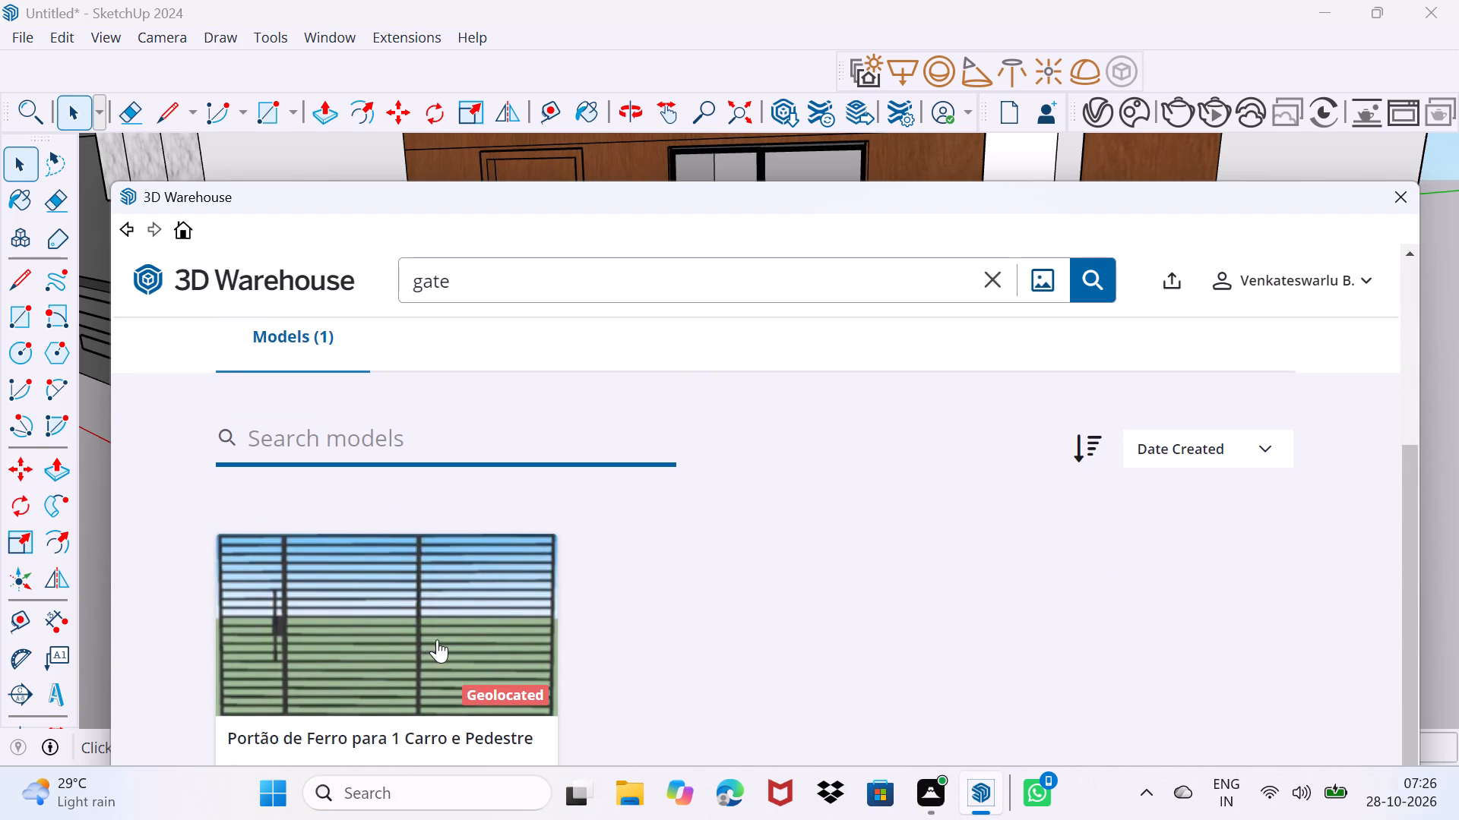
click(414, 646)
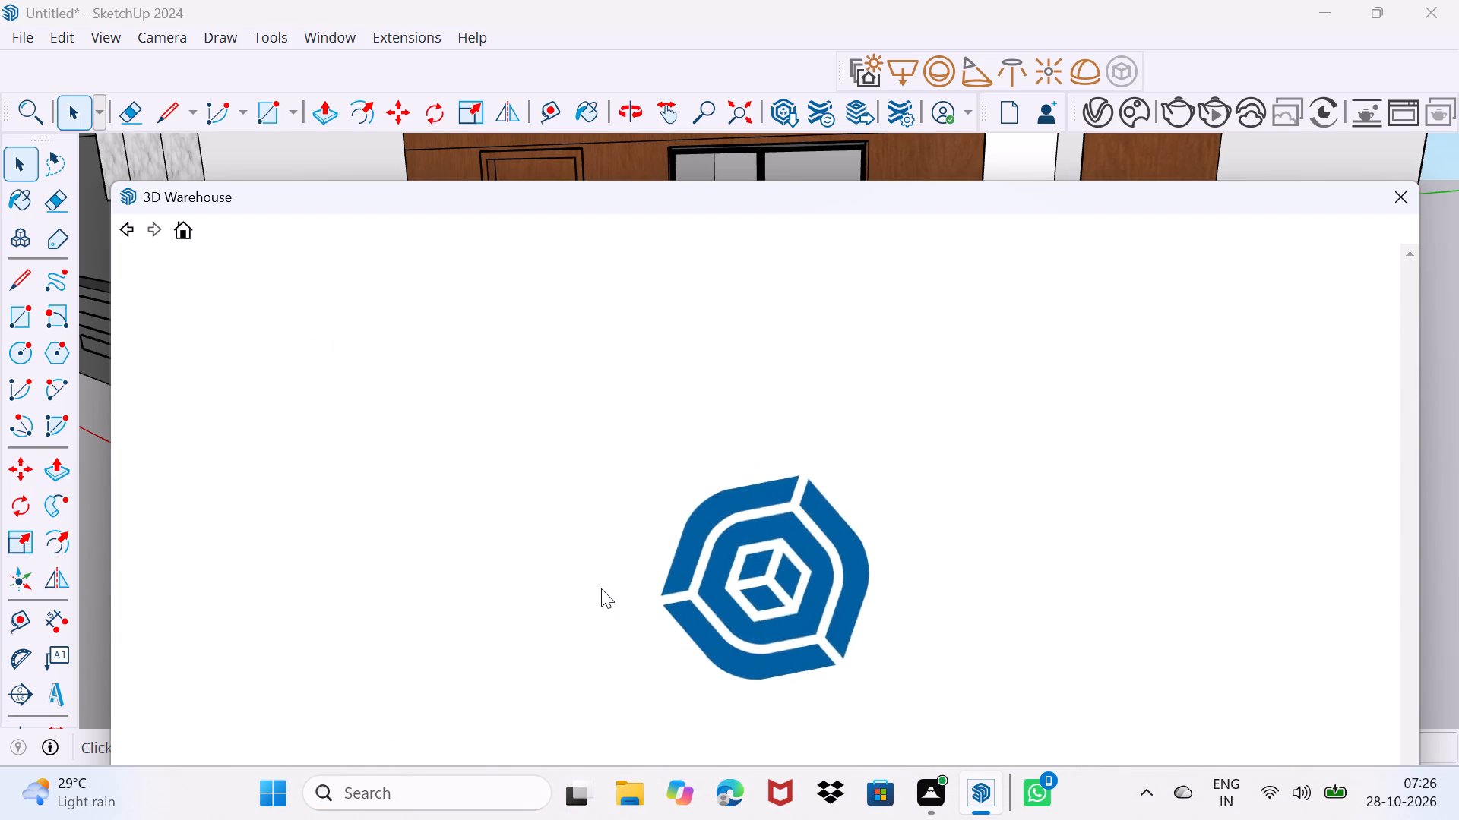
scroll(732, 595, down, 3)
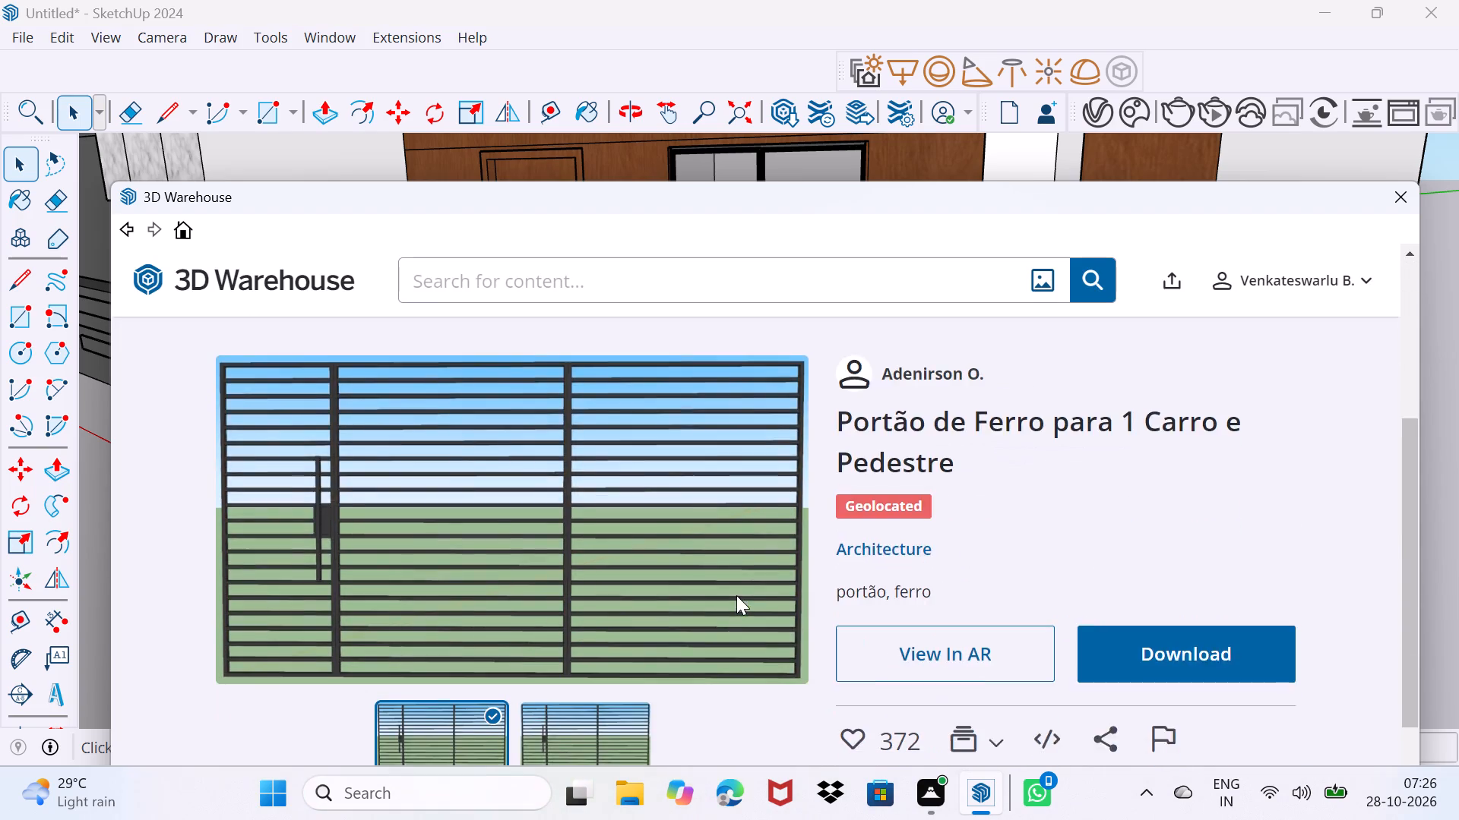
scroll(736, 595, down, 2)
scroll(1122, 412, up, 1)
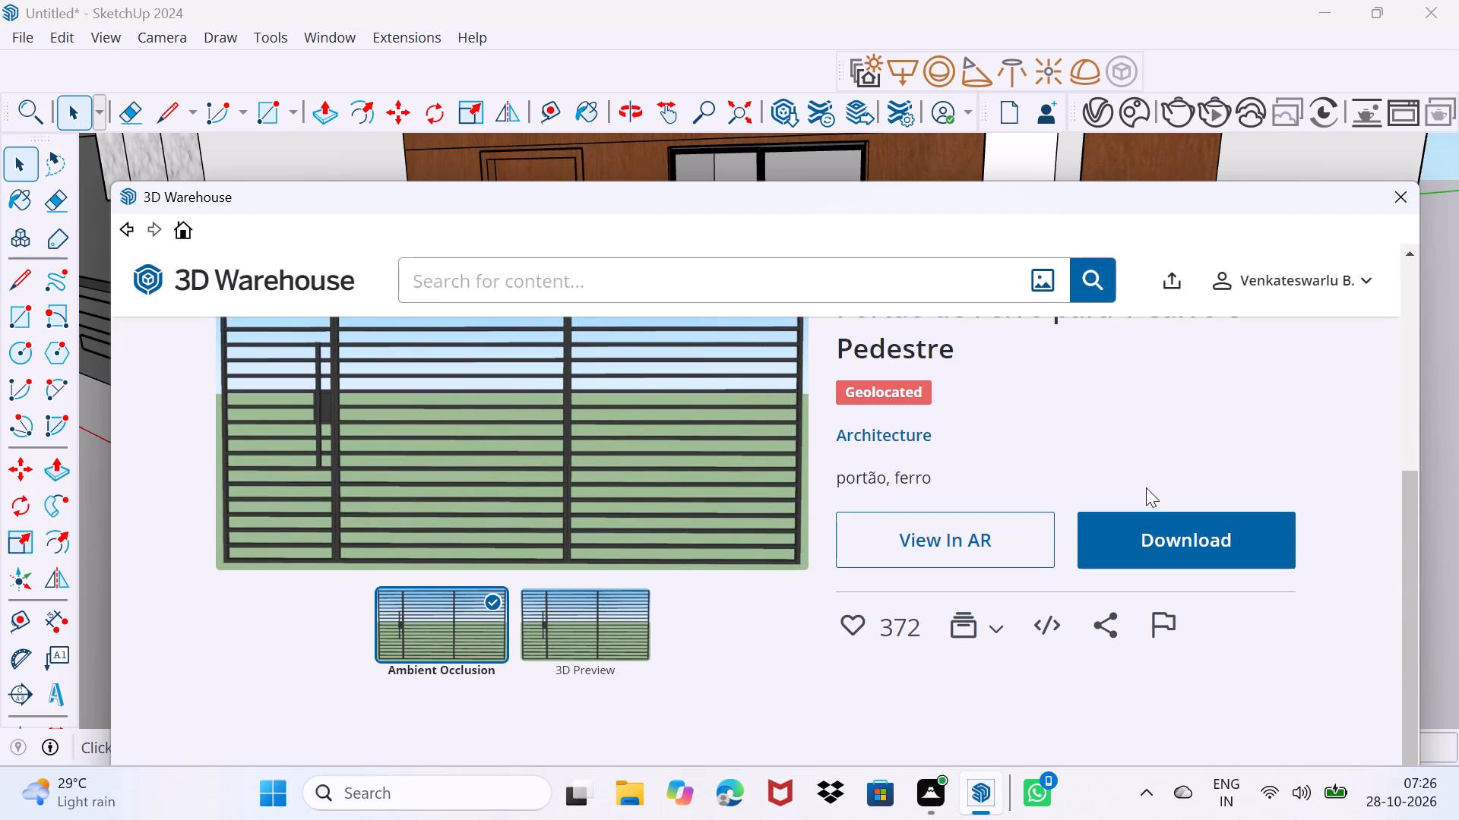
click(1157, 535)
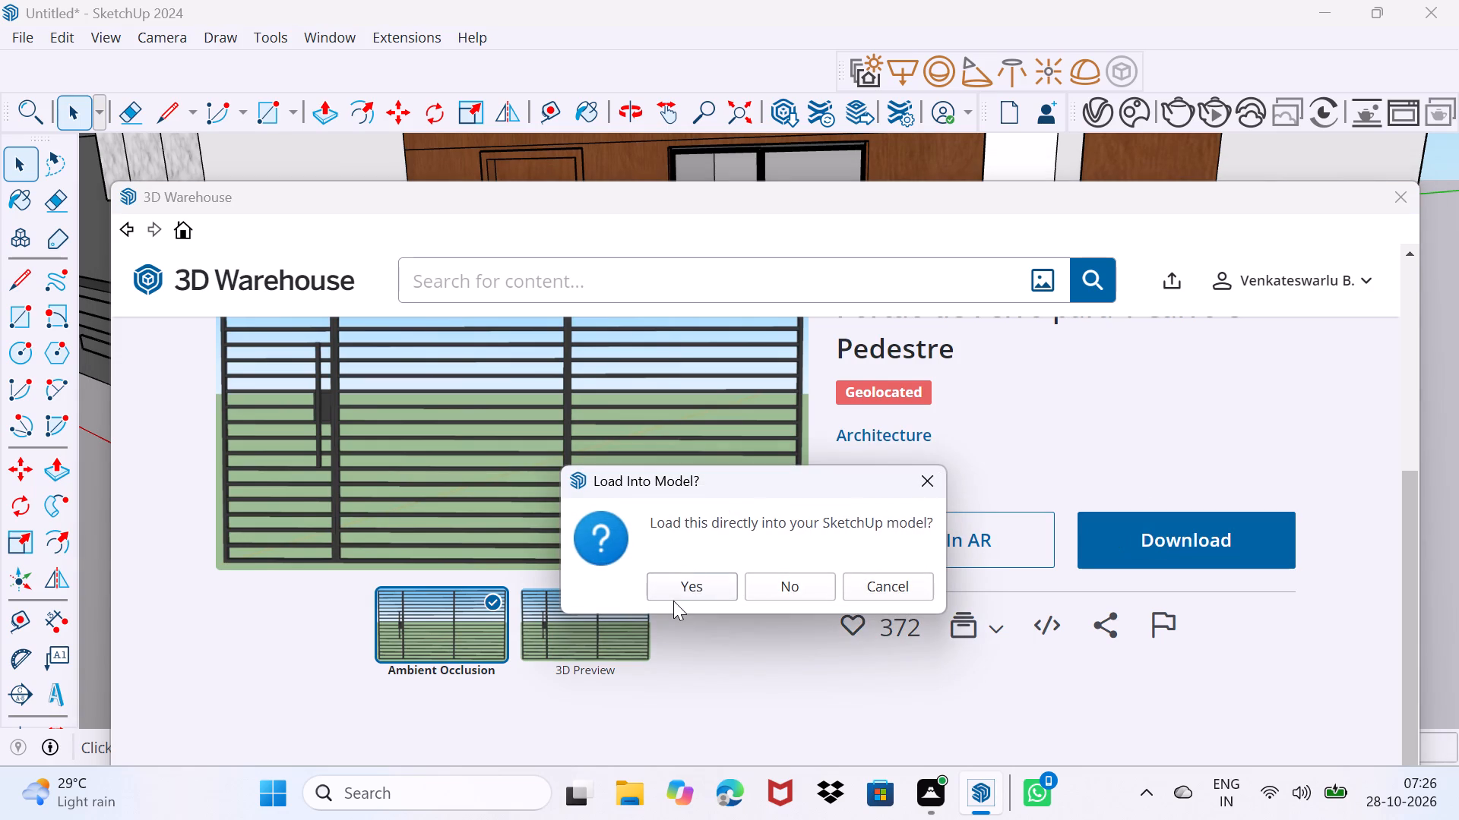
click(676, 588)
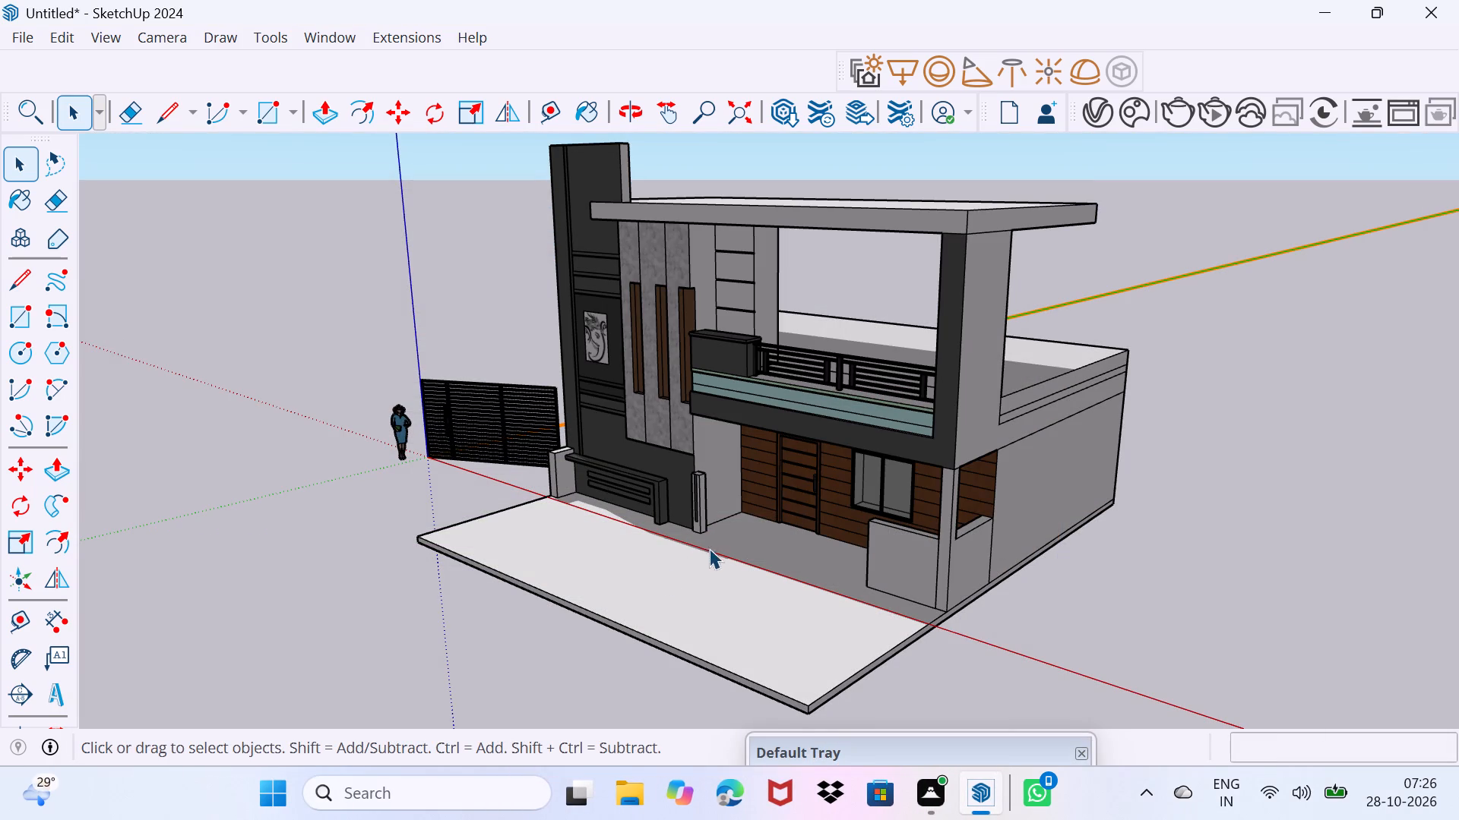
Rotate the imported slatted gate 30° on the ground plane to bring it closer to parallel with the house front.
scroll(433, 461, up, 2)
middle_drag(388, 458, 732, 487)
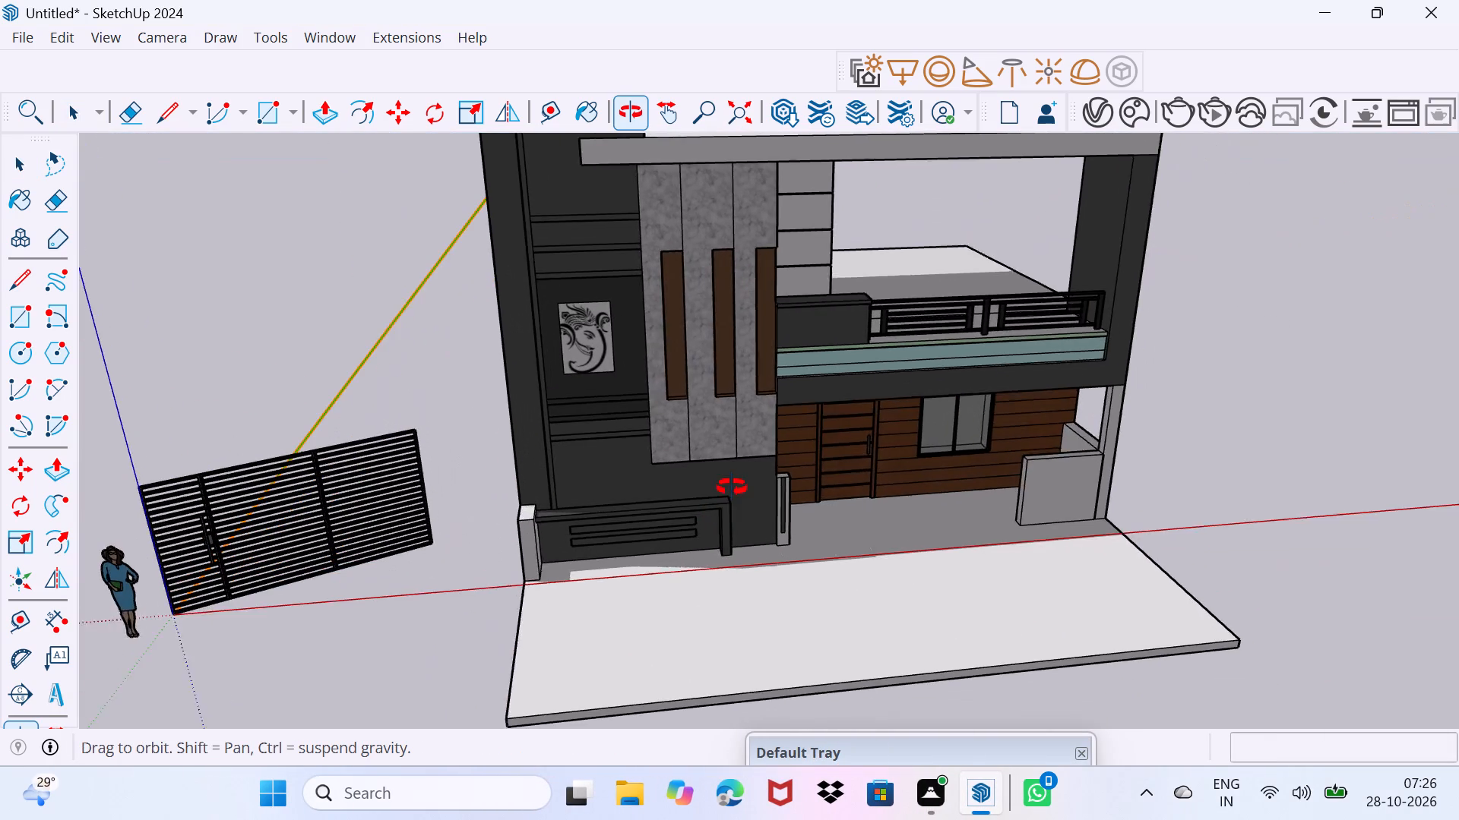
middle_drag(732, 487, 649, 481)
scroll(400, 516, up, 7)
click(356, 515)
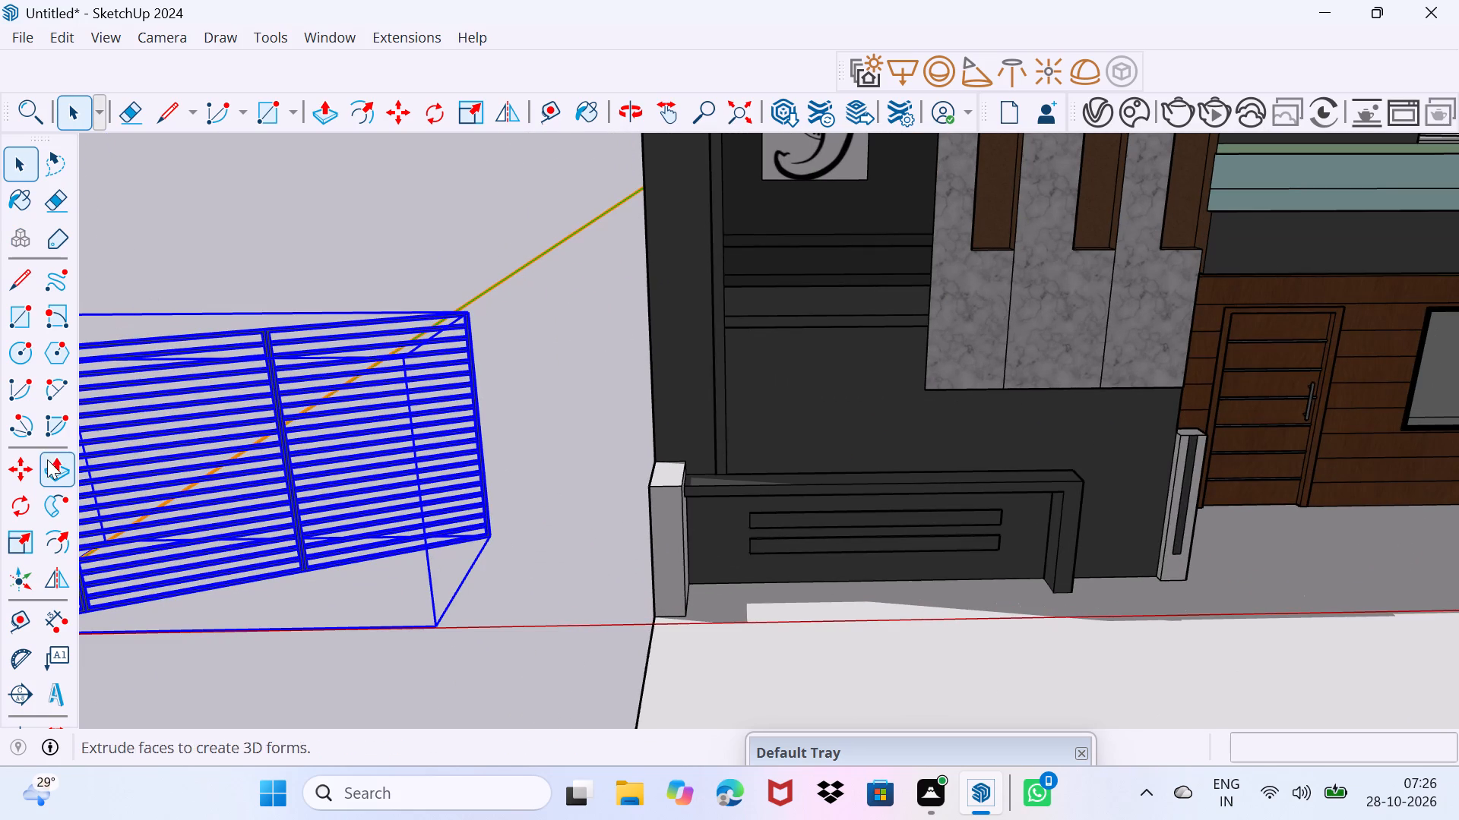
click(26, 513)
click(513, 670)
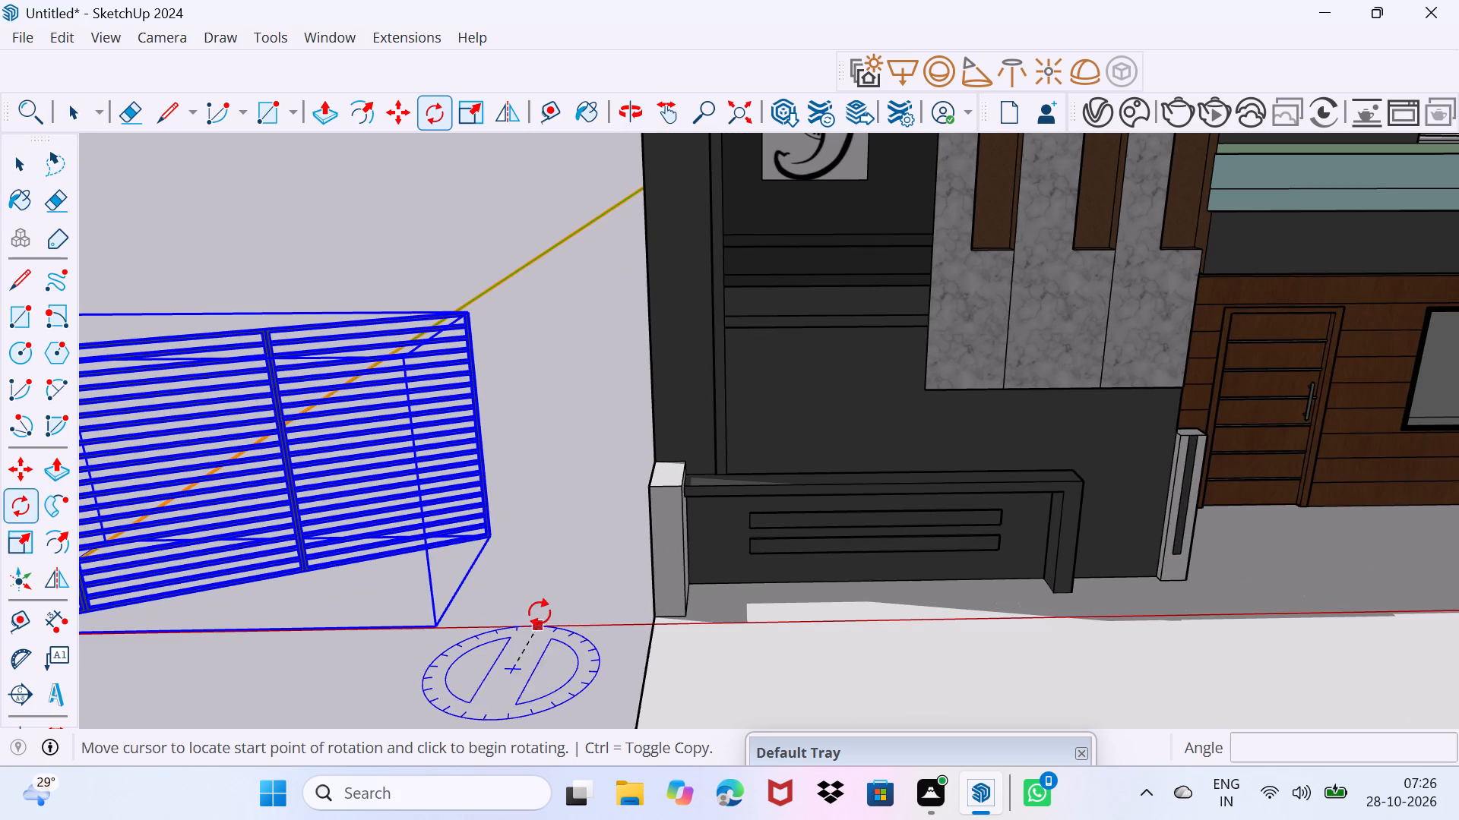
click(541, 586)
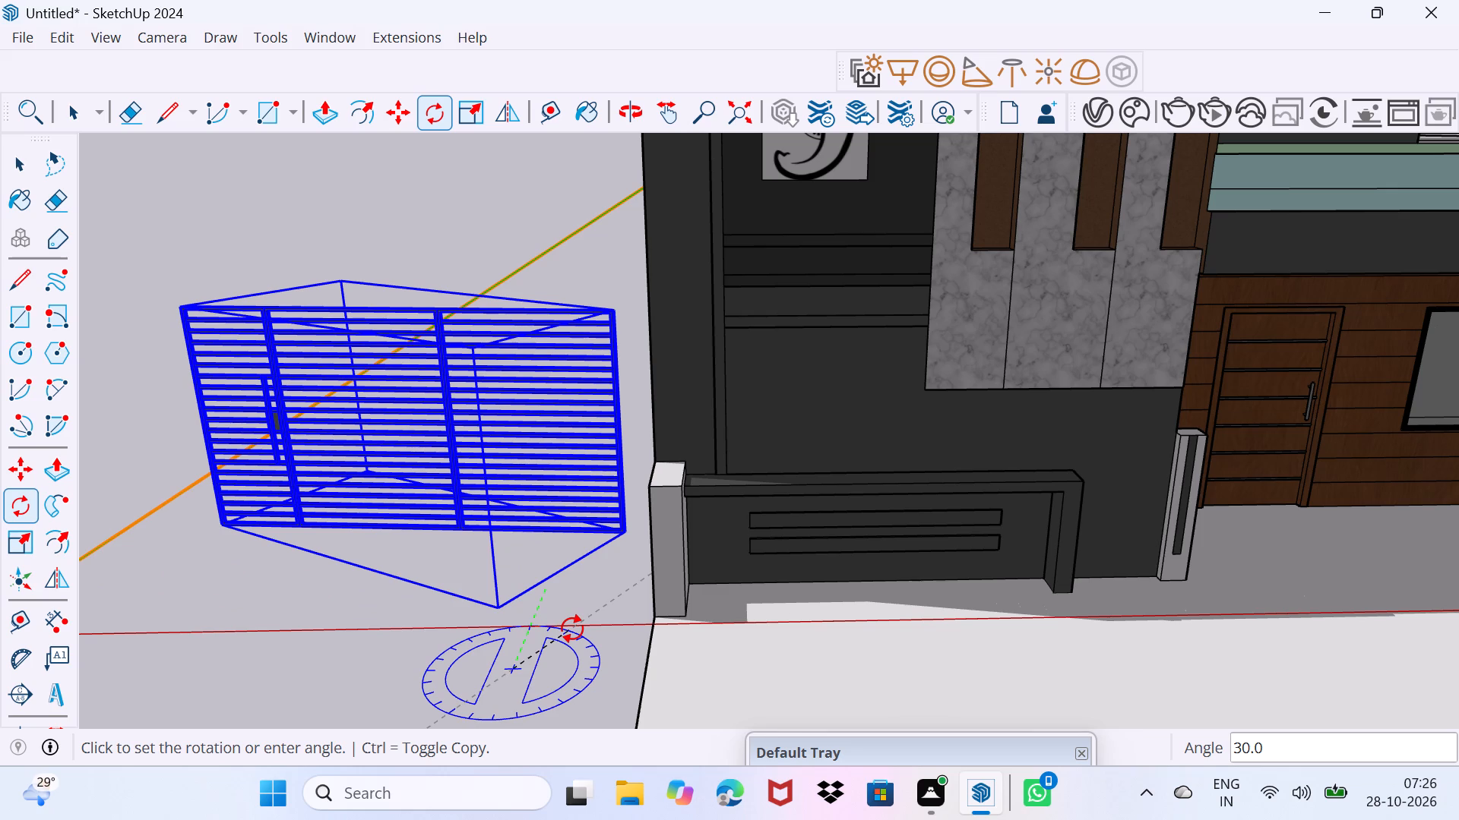
click(572, 629)
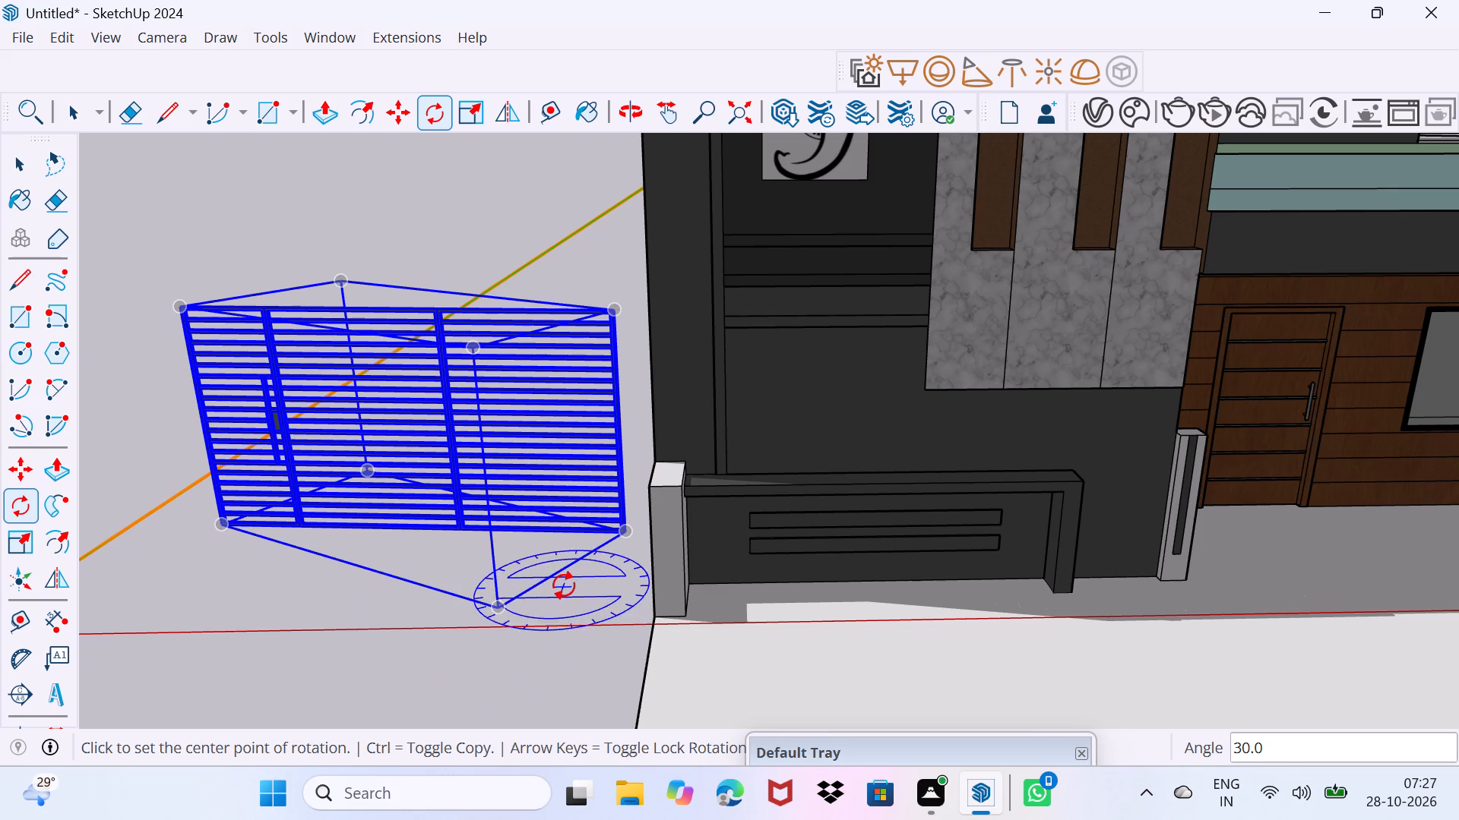
Move the gate by its lower end corner about 35' to the bottom corner of the low wall beside the porch column.
key(m)
click(619, 541)
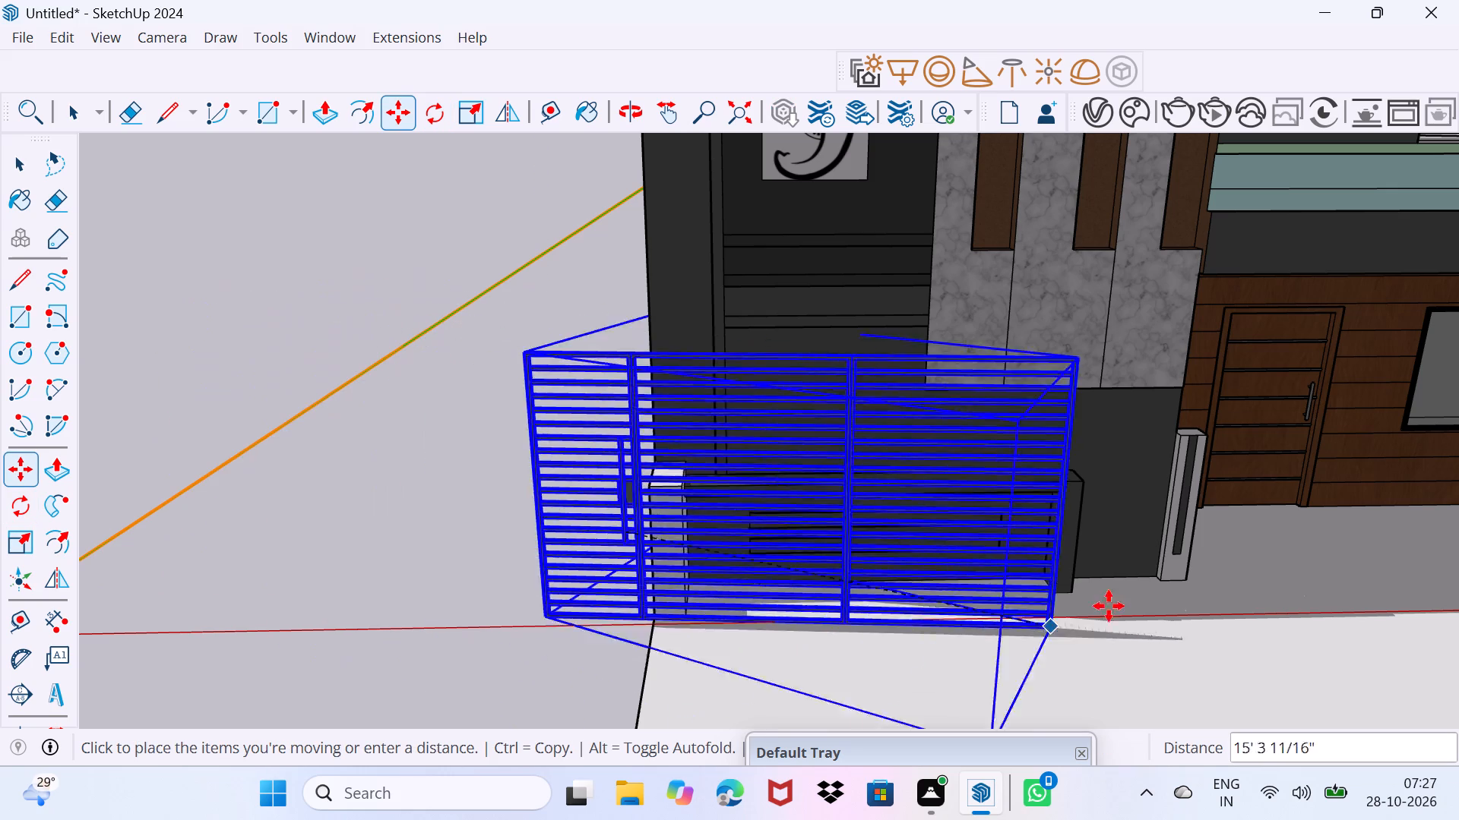
shift+middle_drag(1352, 593, 527, 575)
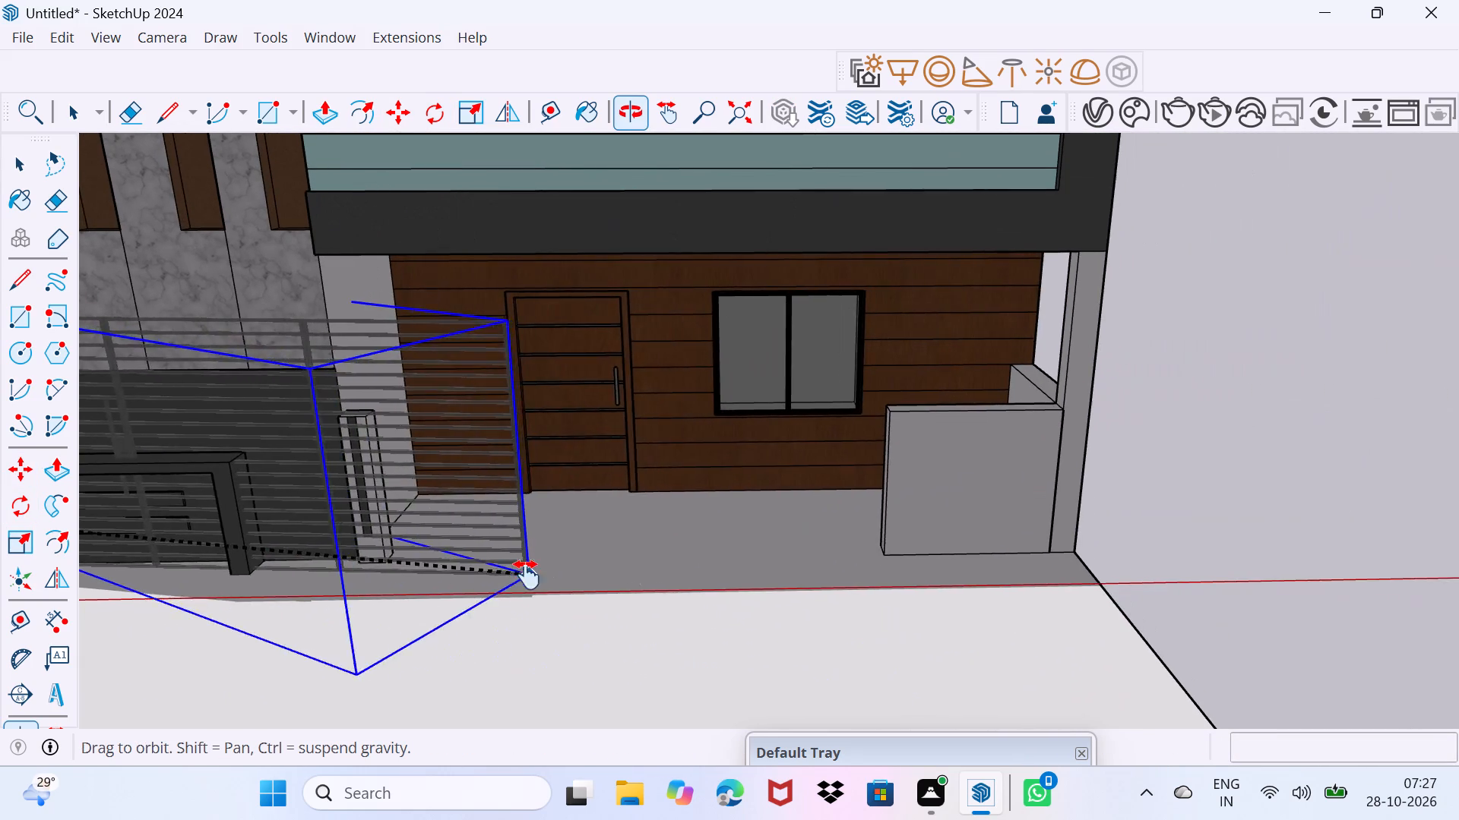
shift+middle_drag(527, 575, 533, 572)
scroll(853, 553, up, 4)
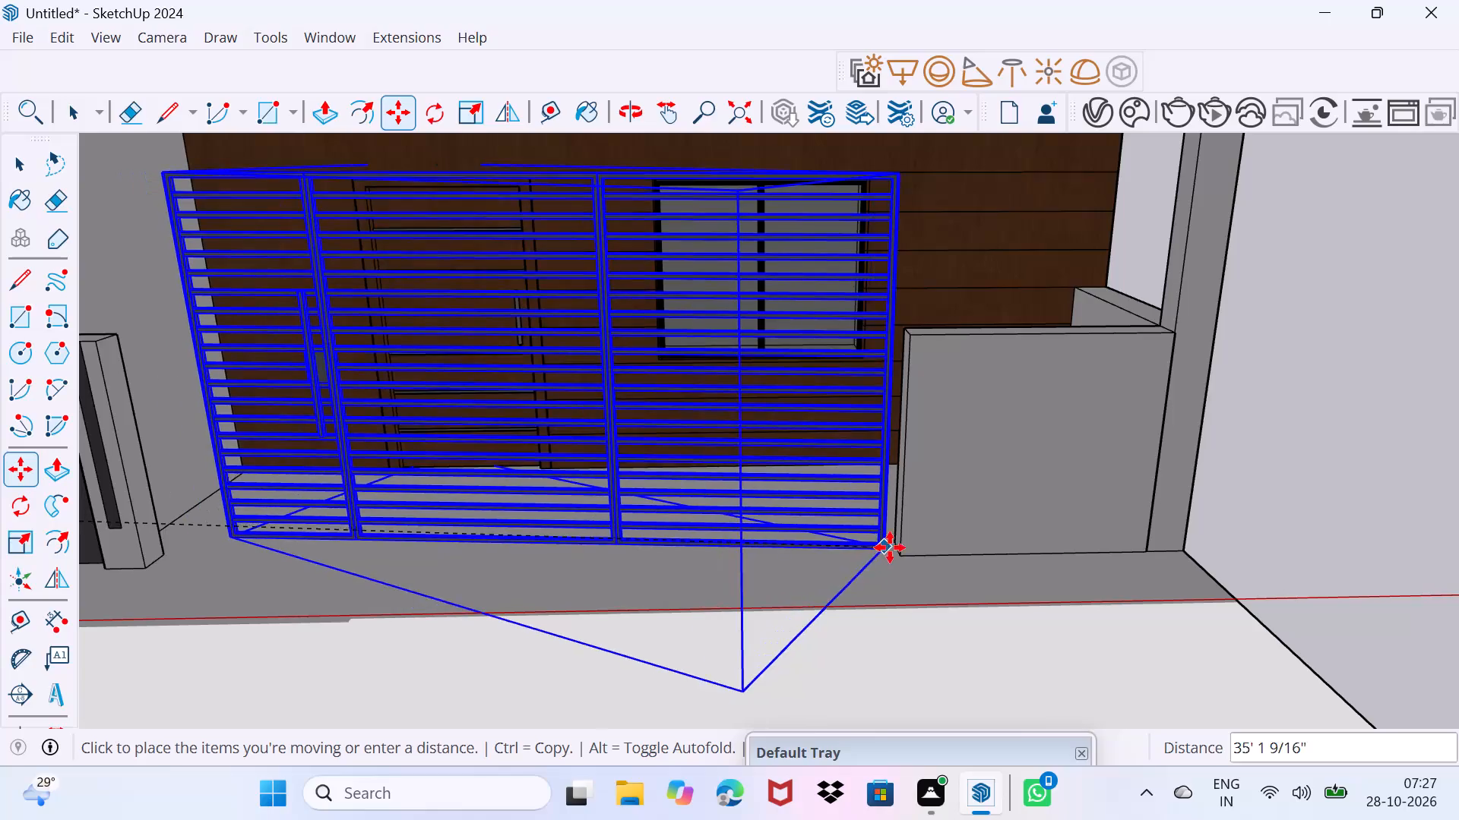
click(895, 547)
middle_drag(426, 569, 604, 574)
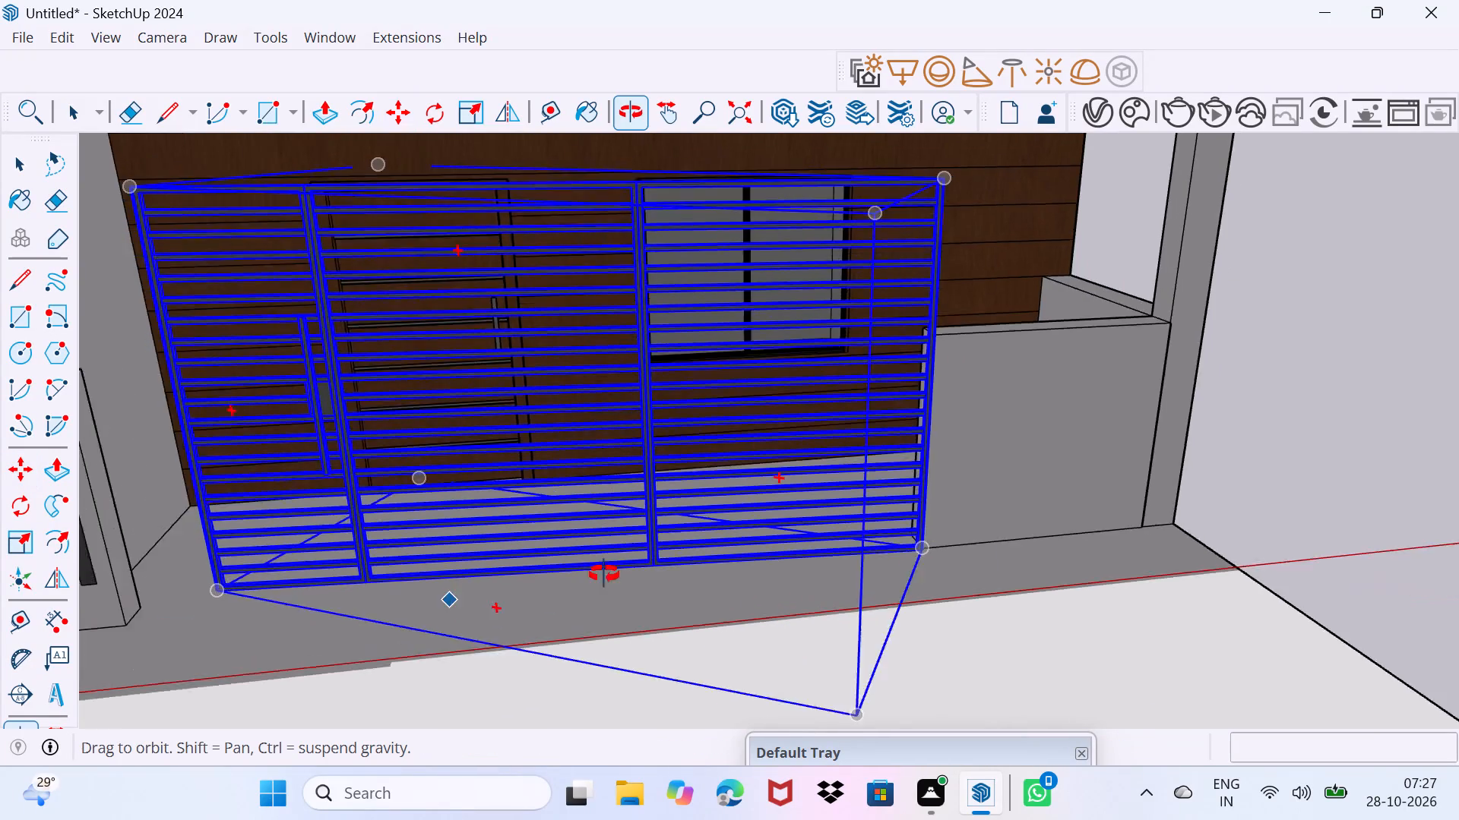
middle_drag(604, 574, 660, 519)
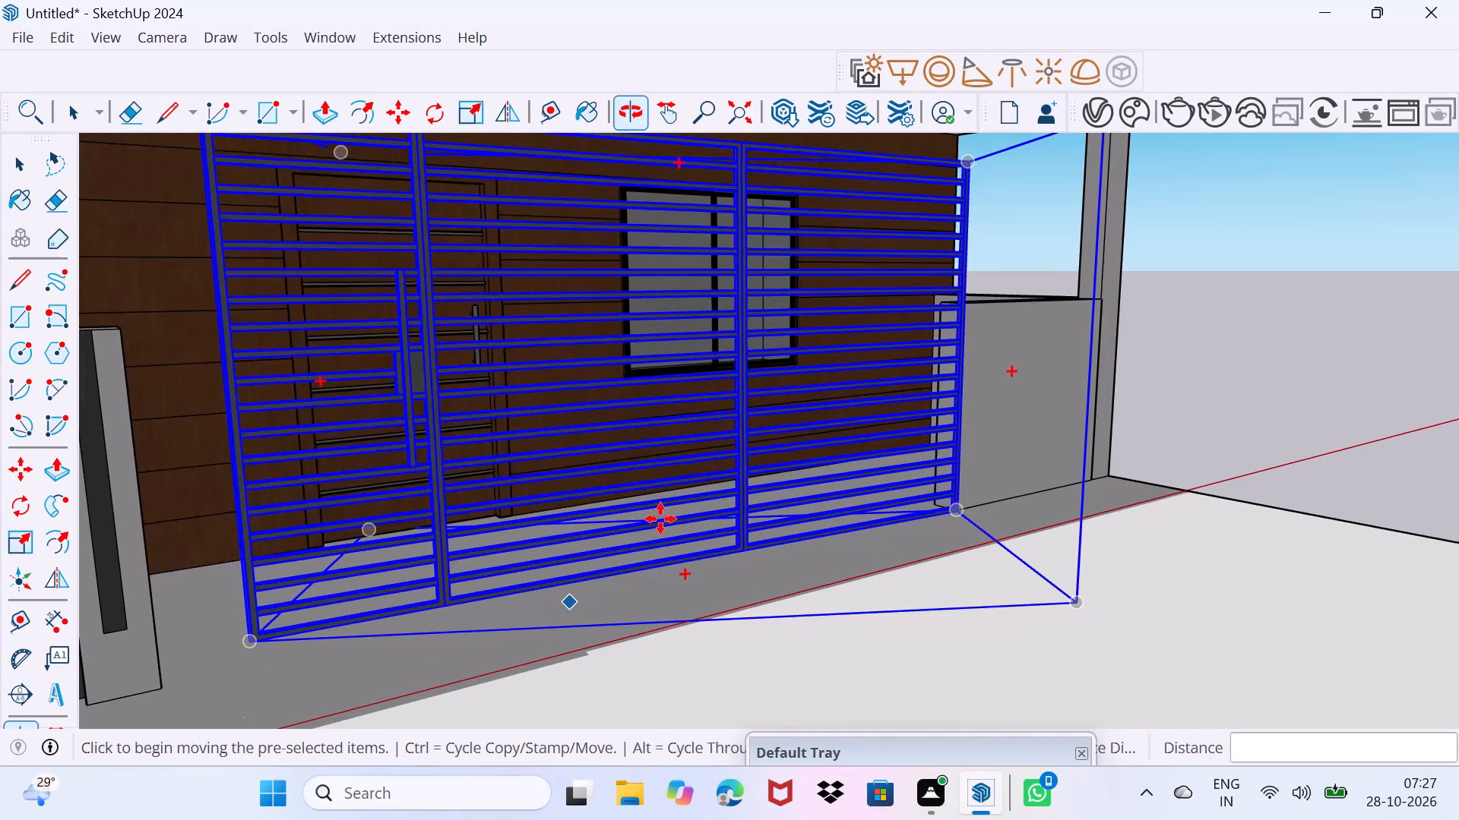
Scale the gate down uniformly from its upper corner until it stands slightly lower than the adjoining low wall.
key(s)
scroll(353, 423, down, 6)
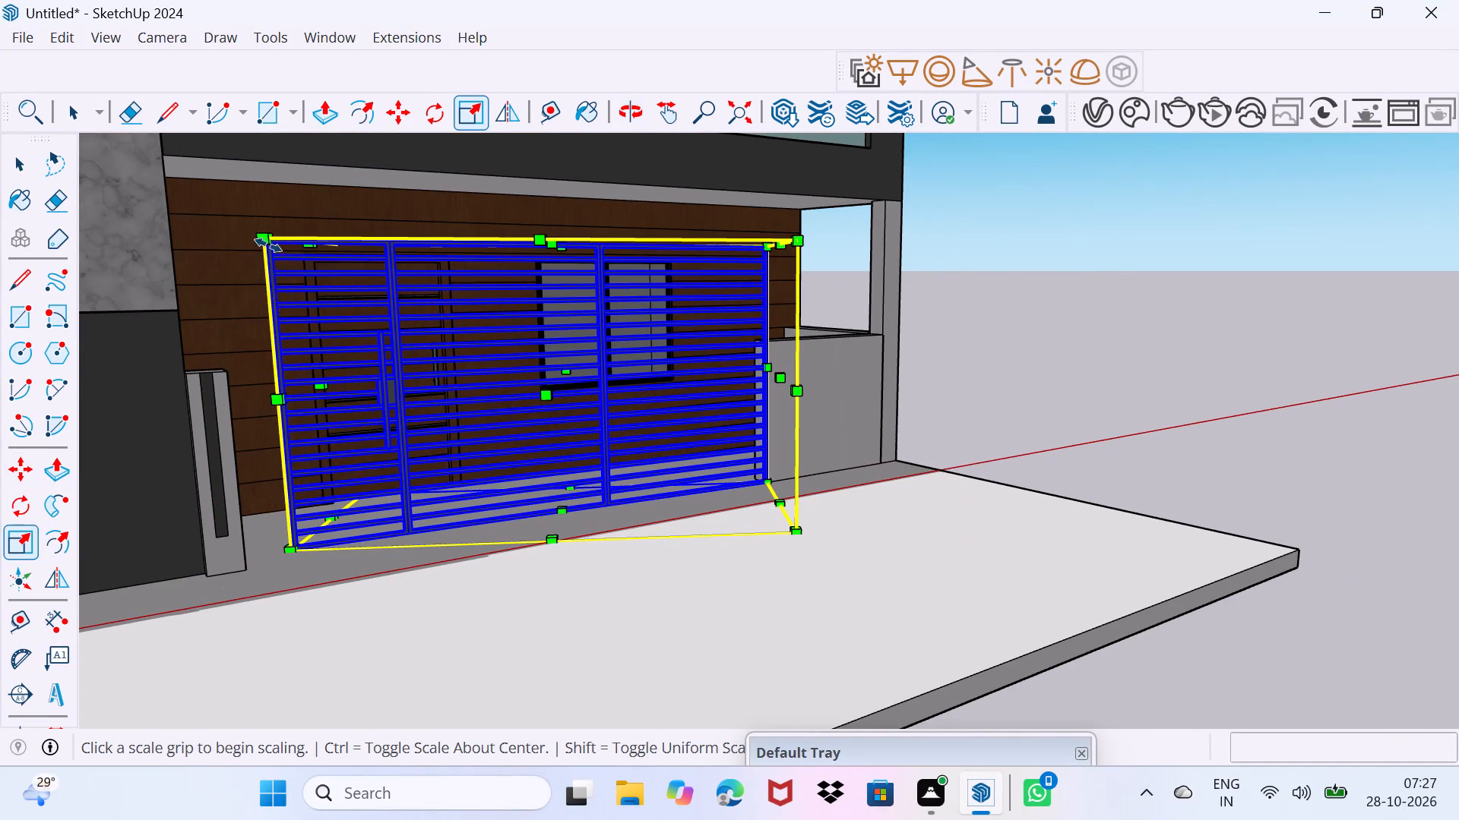
drag(267, 240, 576, 398)
scroll(674, 513, up, 2)
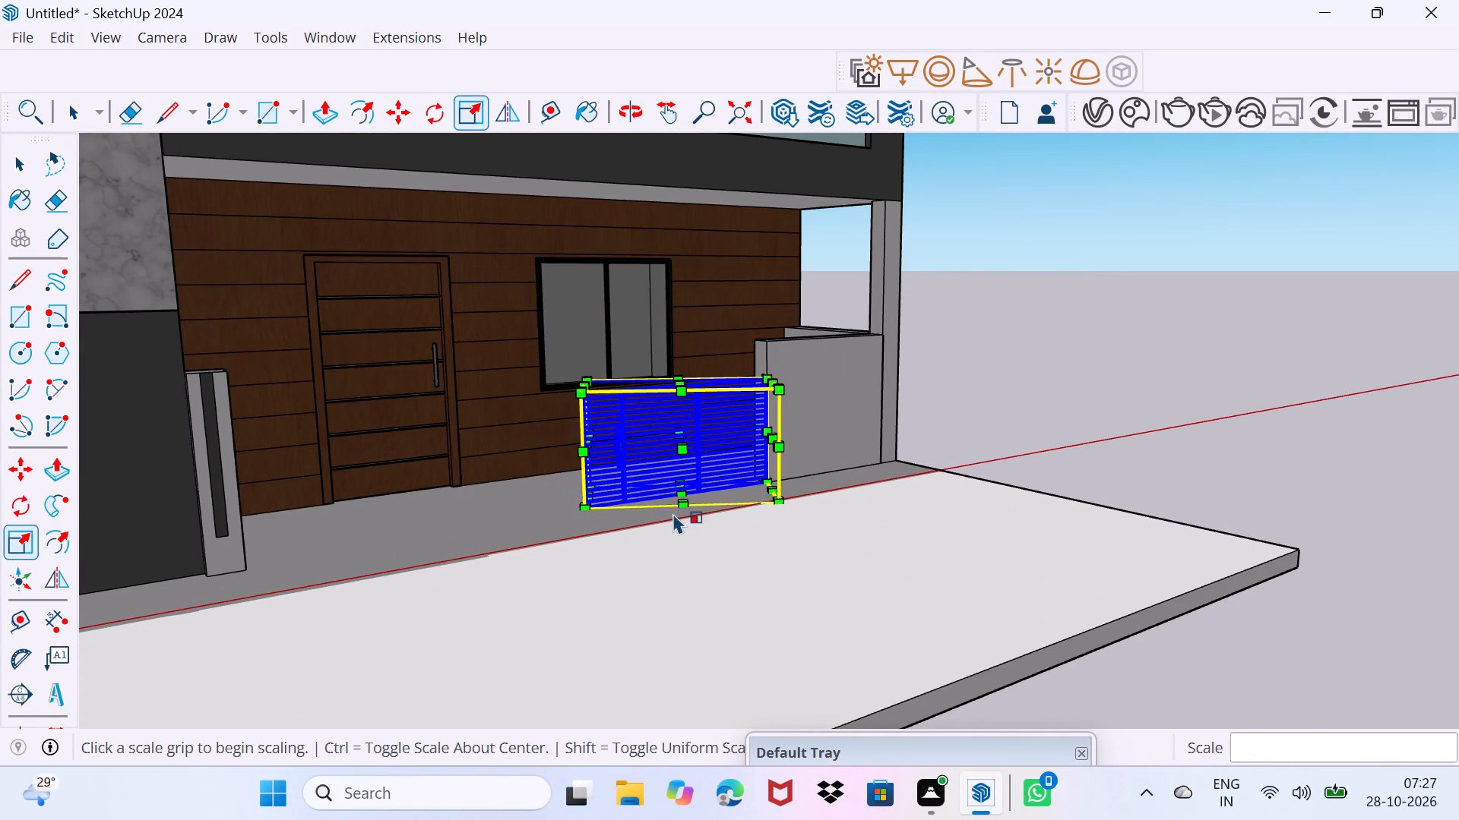
scroll(673, 513, up, 1)
Rotate the reduced gate about 6.5° on the ground plane to refine its alignment with the house front.
middle_drag(486, 517, 660, 554)
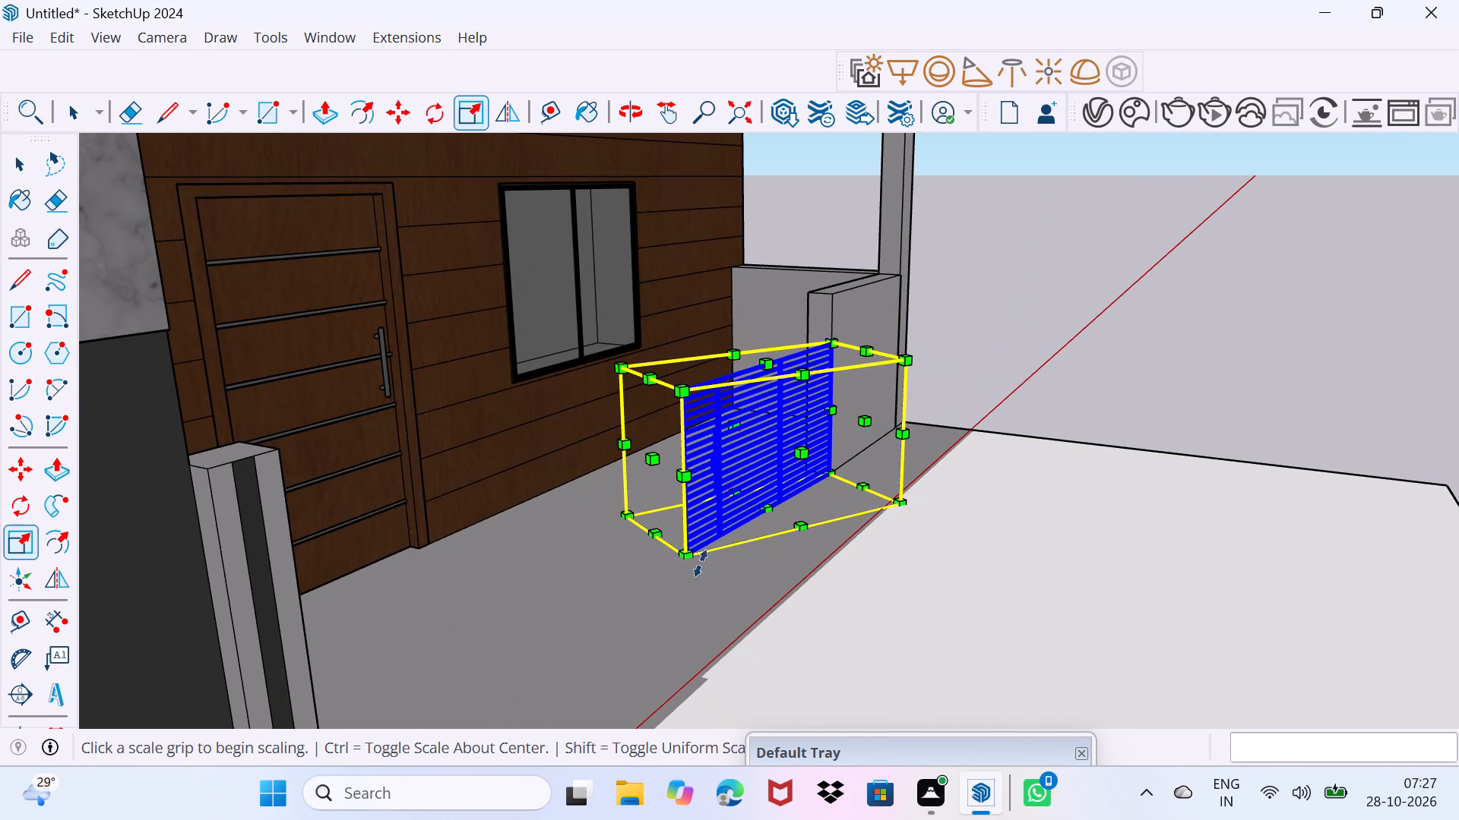
click(23, 509)
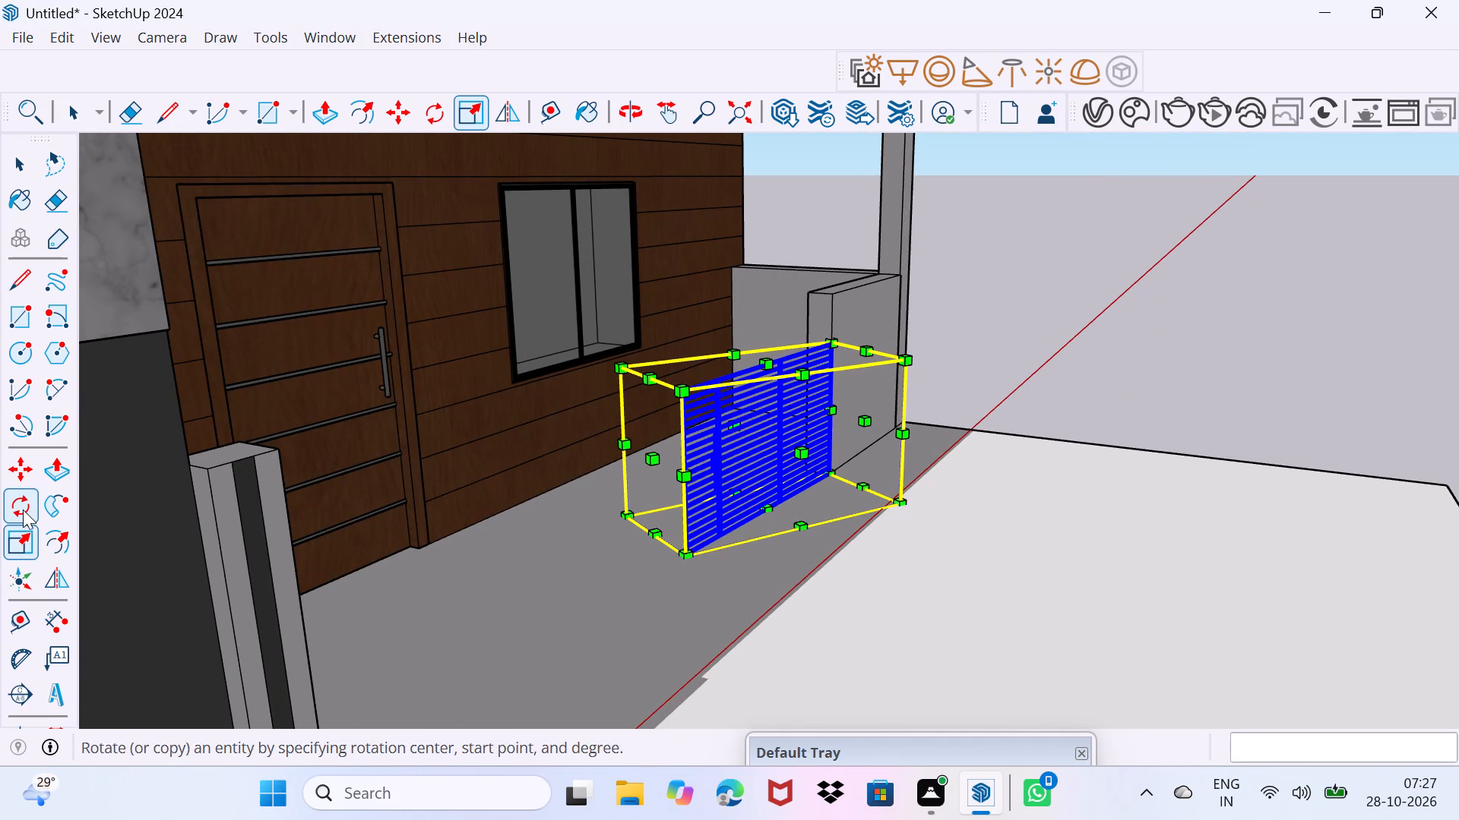
click(1181, 583)
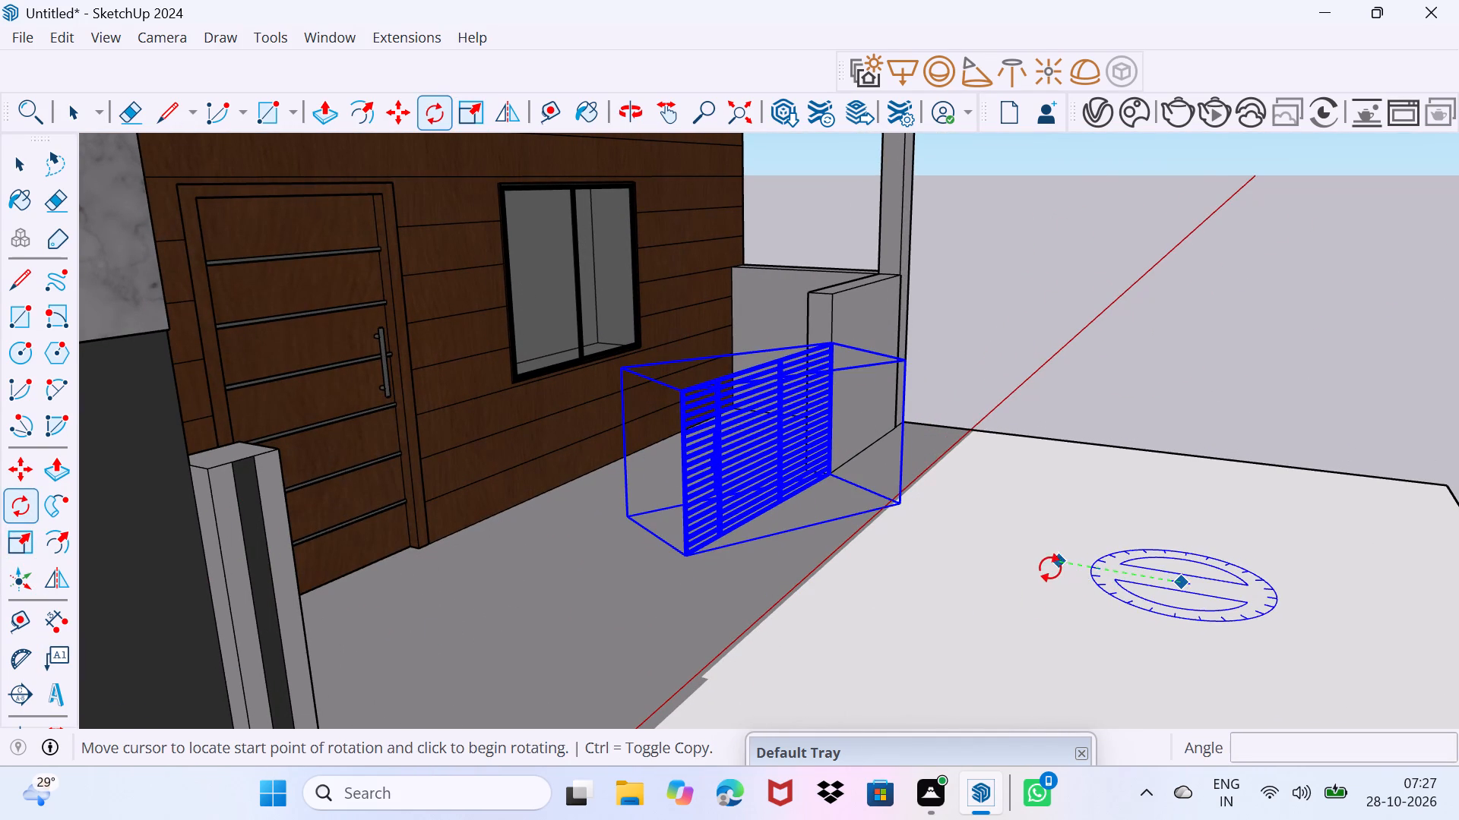
click(1048, 567)
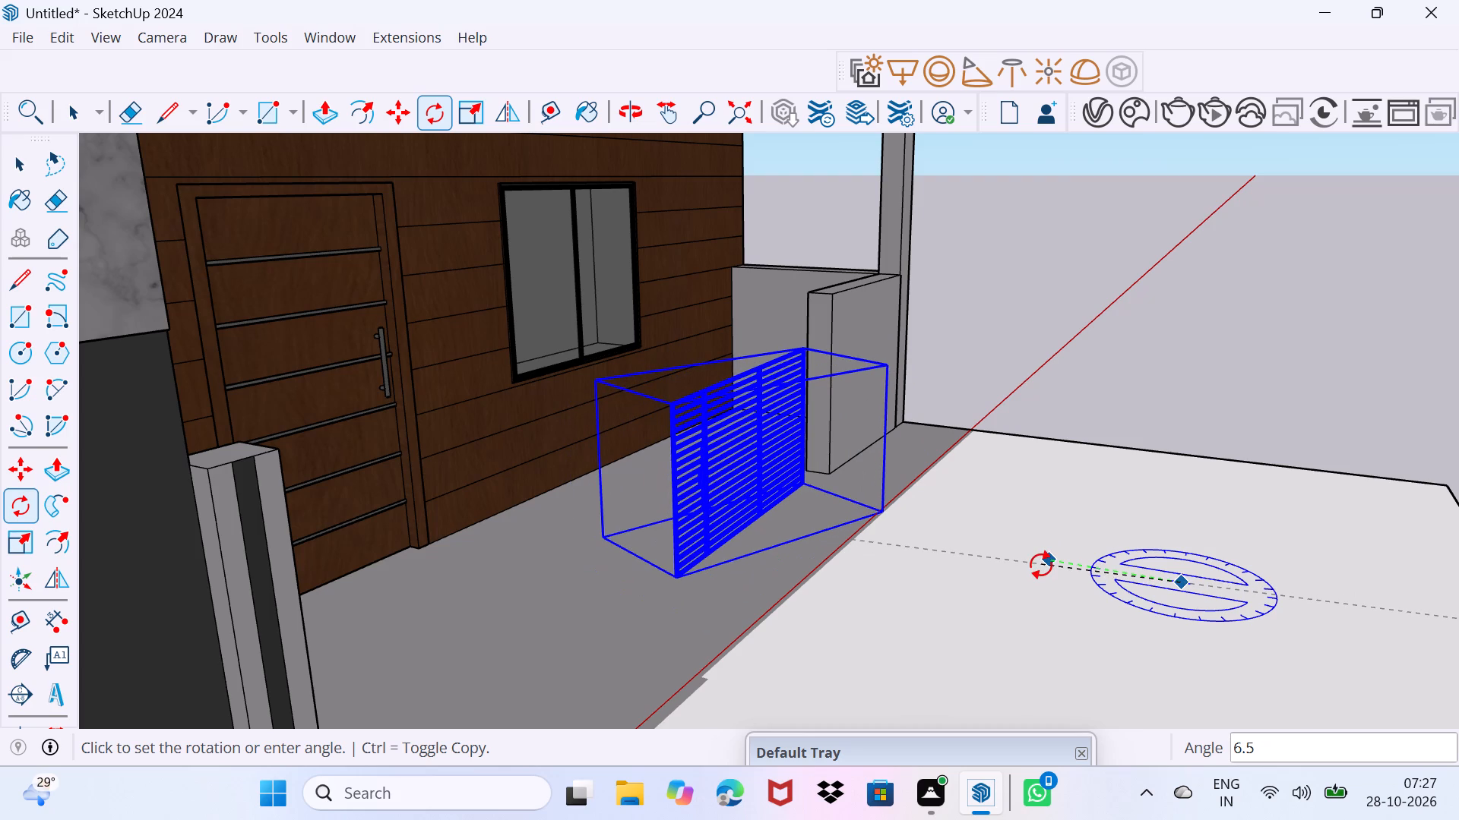
click(1041, 565)
scroll(895, 553, up, 3)
middle_drag(846, 529, 536, 522)
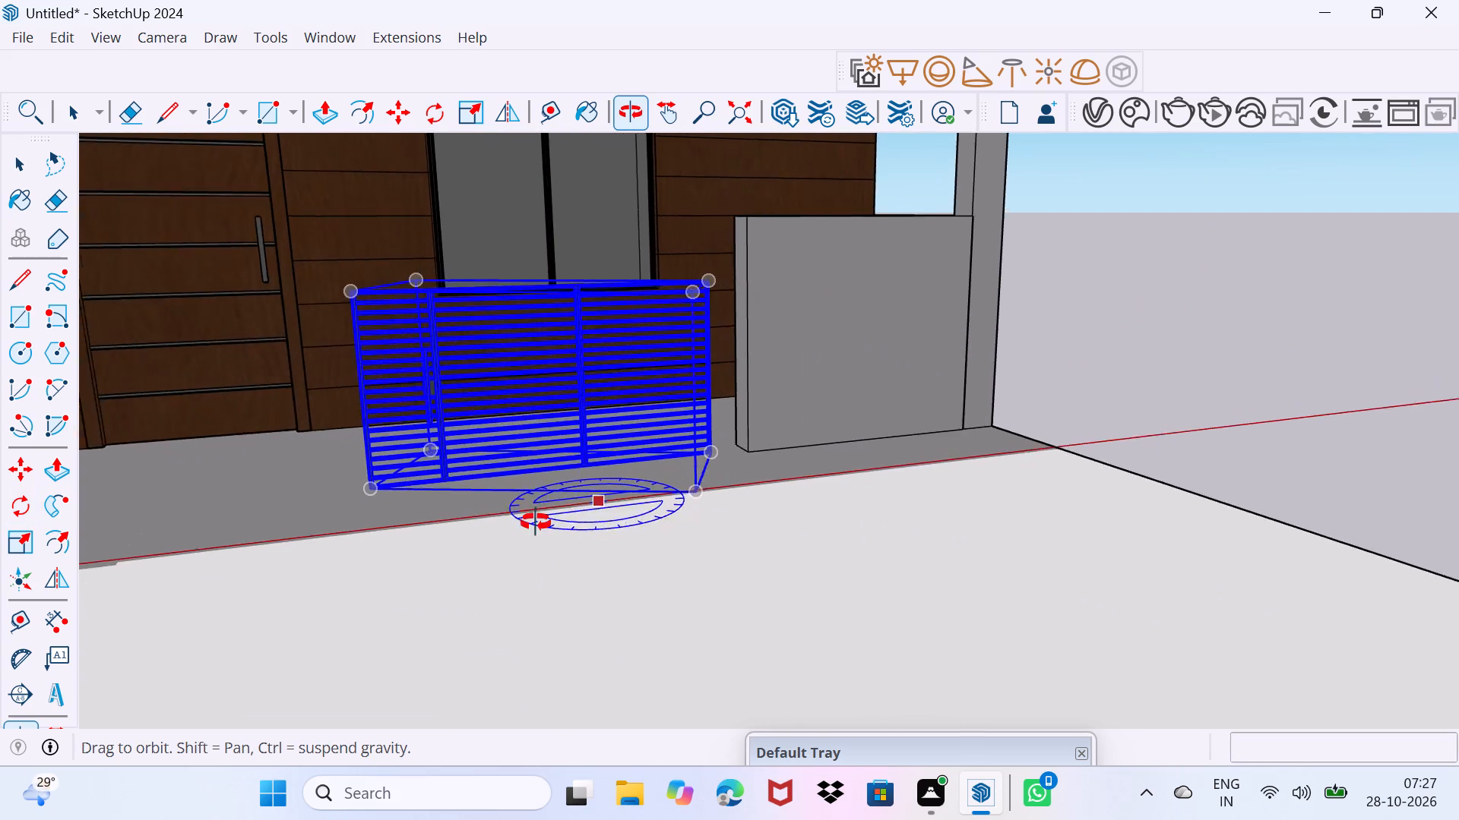
middle_drag(536, 522, 515, 525)
Move the gate about 9 3/4" so its lower end corner meets the low wall's bottom corner.
key(m)
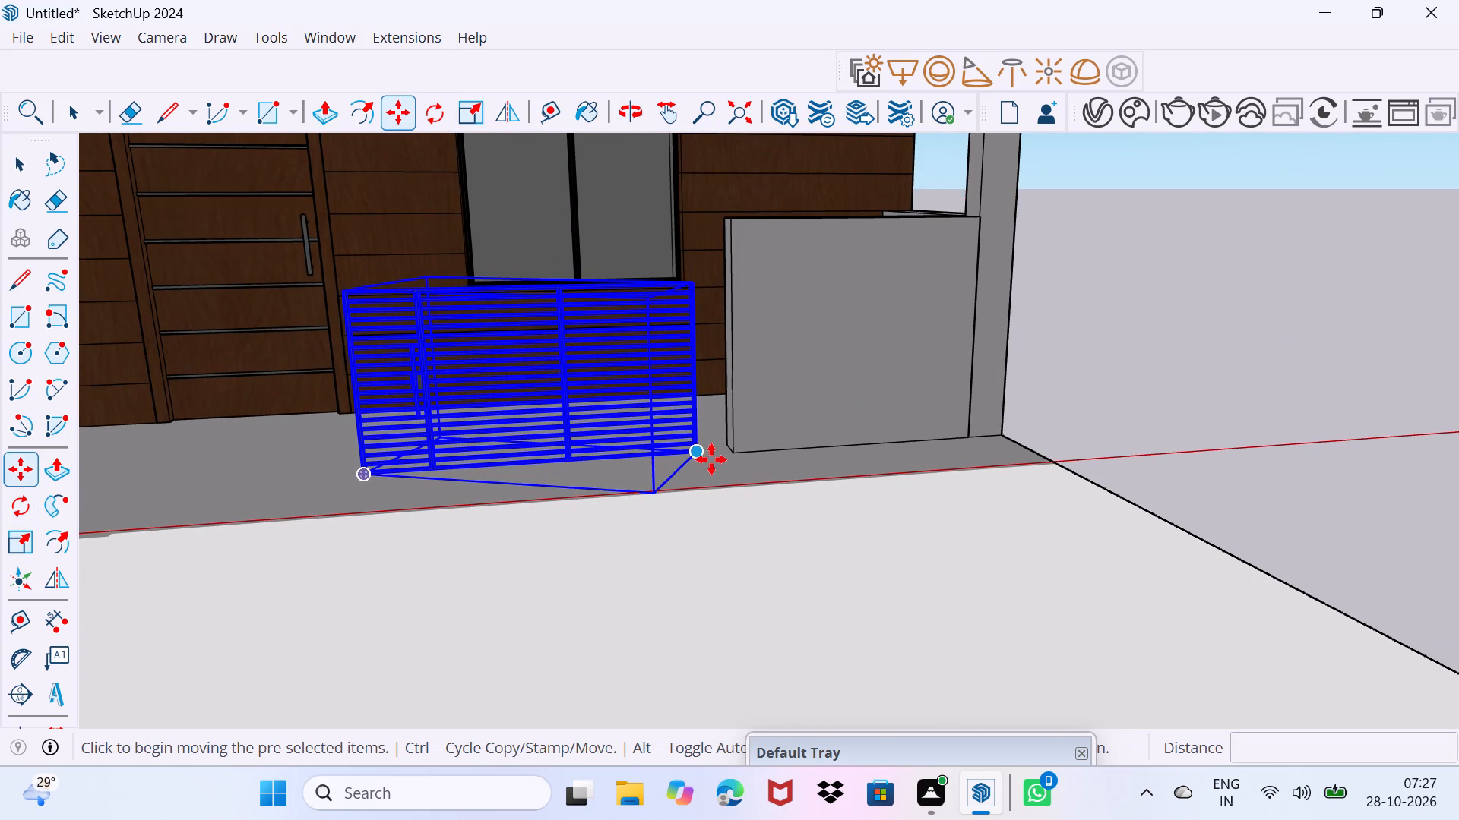
click(704, 454)
click(733, 446)
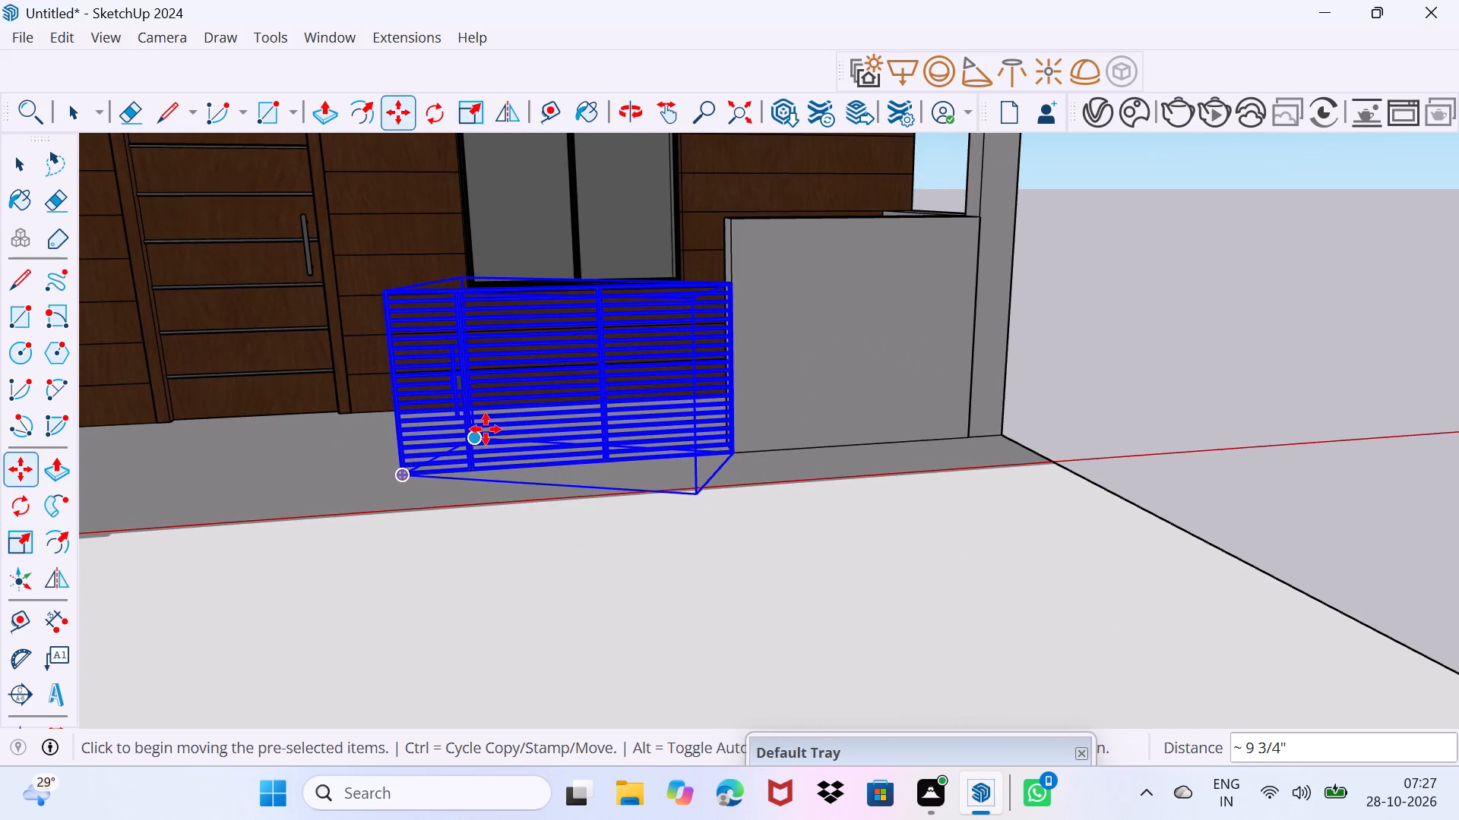
Stretch the gate along the red axis by a factor of about 2.5 towards the boundary post near the door.
key(s)
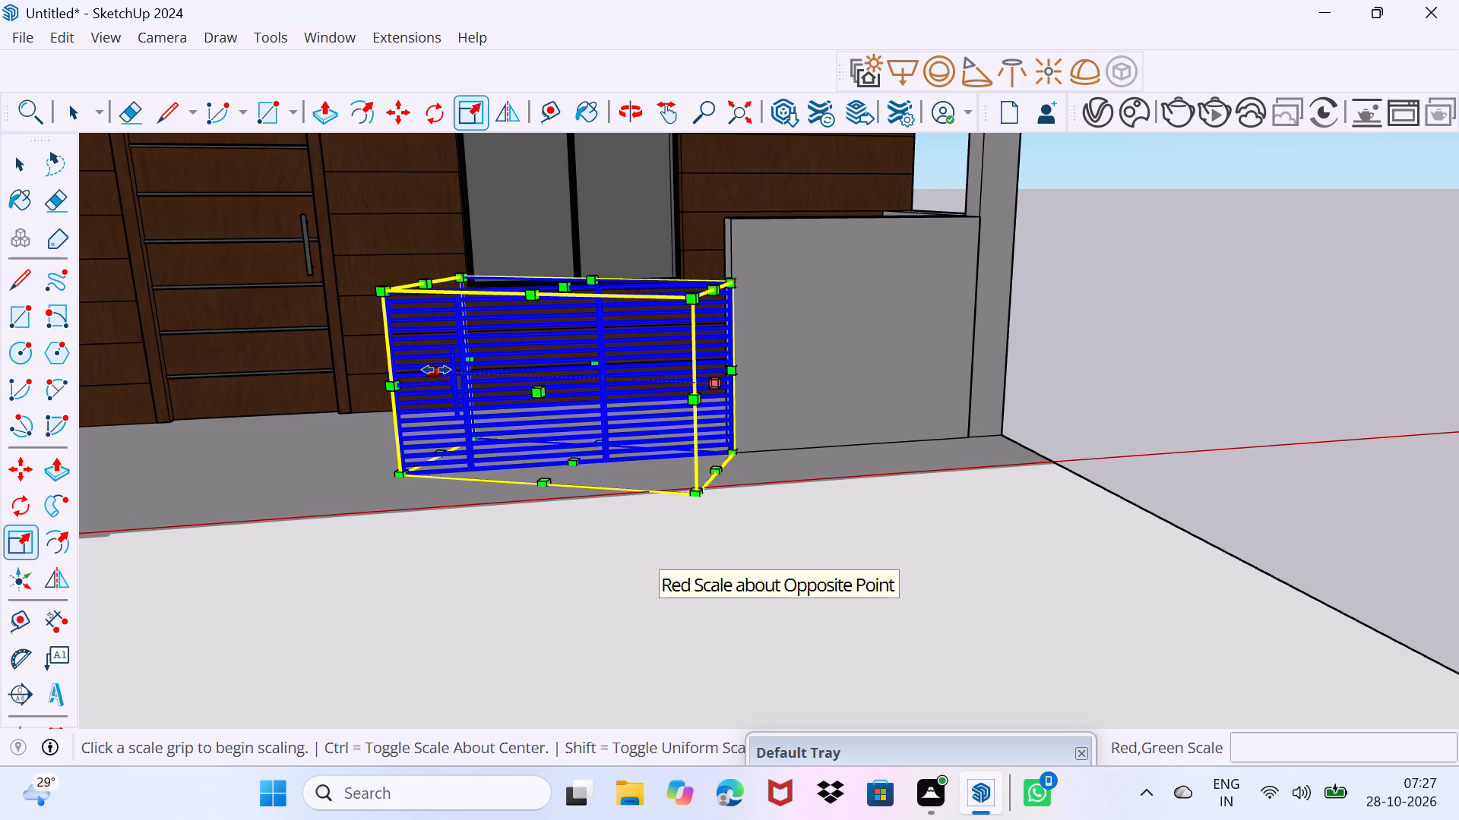
click(436, 370)
scroll(347, 375, down, 6)
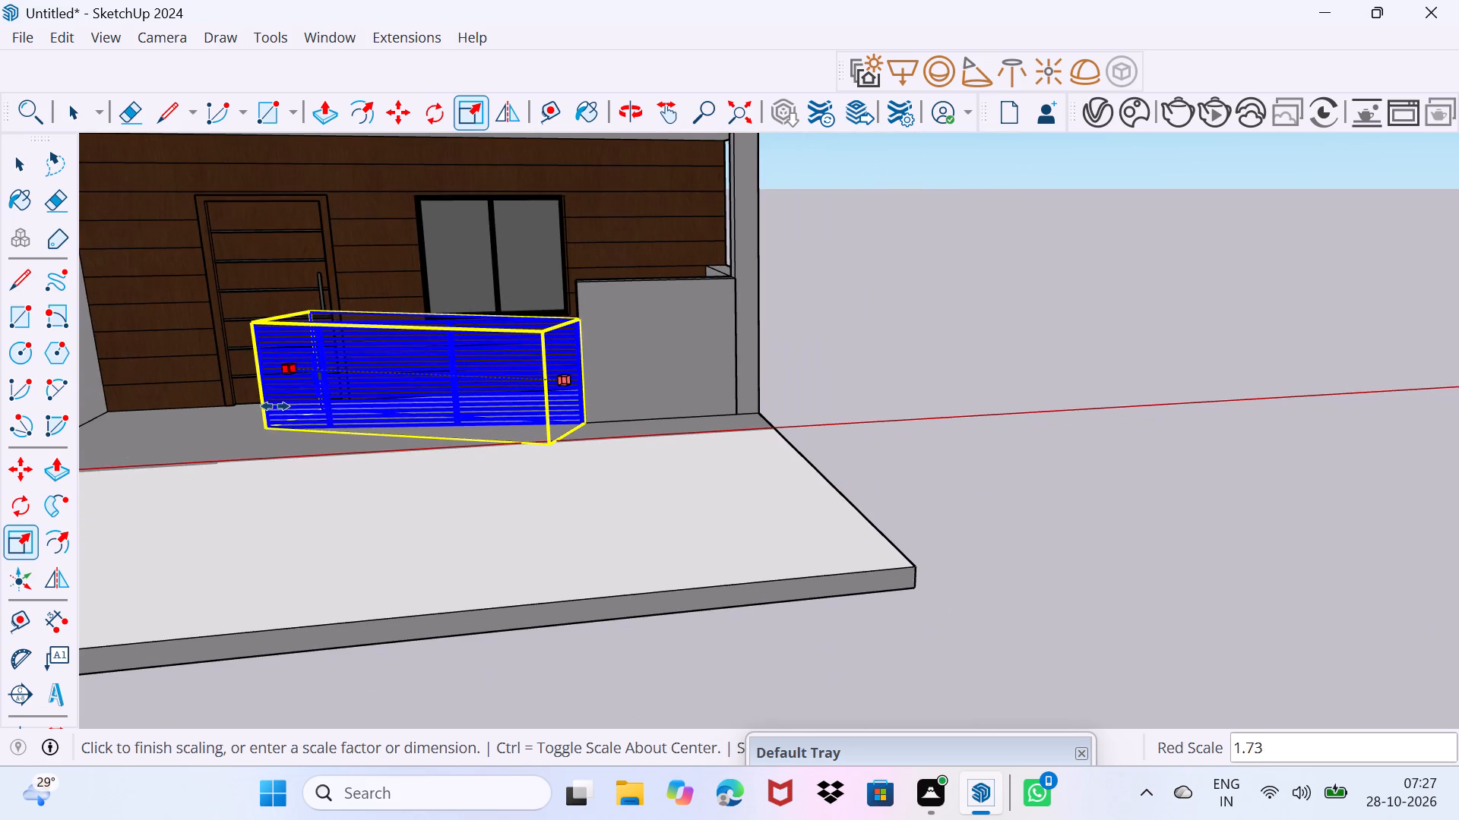
shift+middle_drag(240, 418, 622, 497)
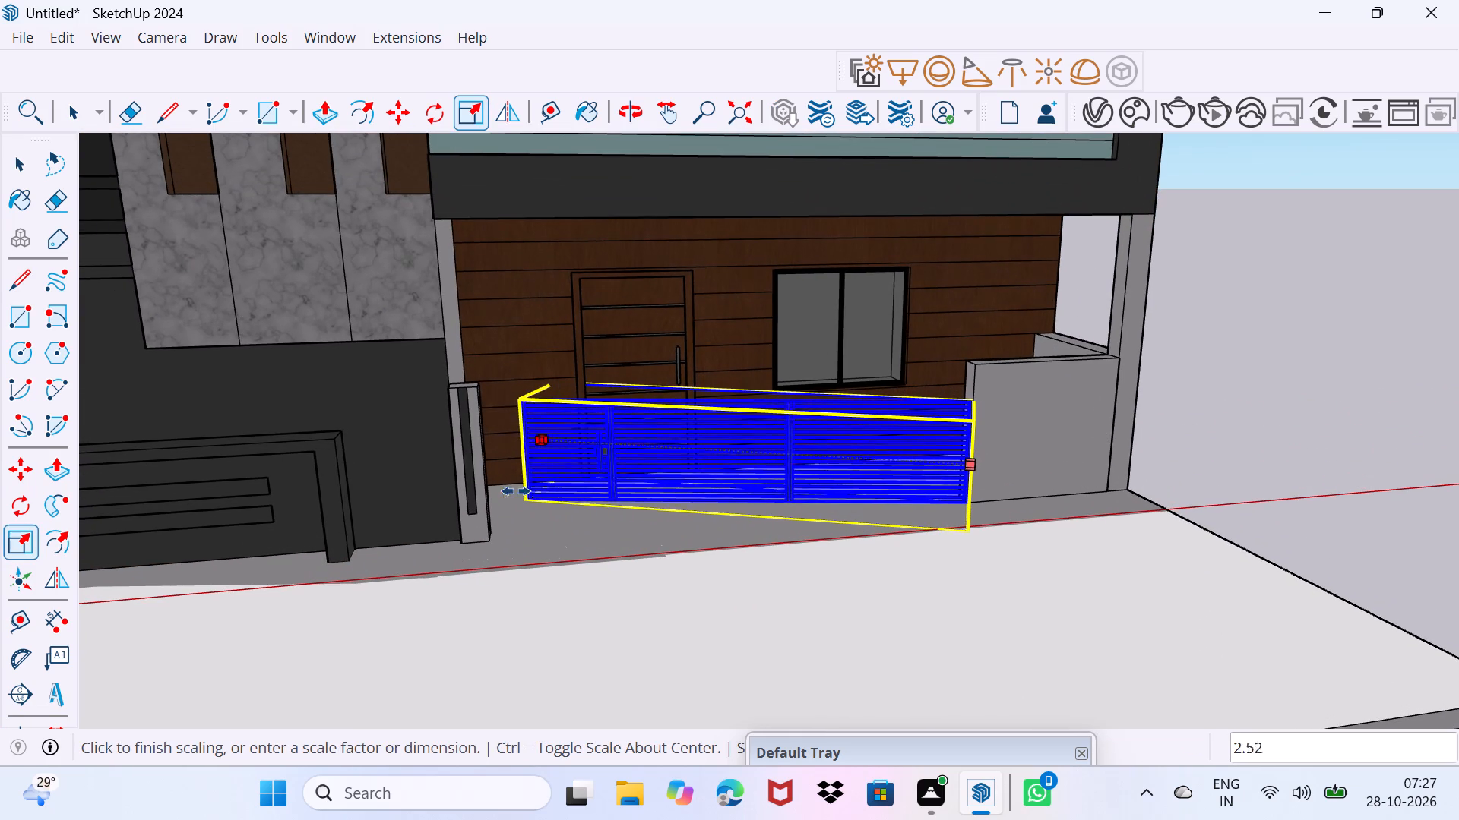
click(494, 497)
scroll(584, 502, up, 1)
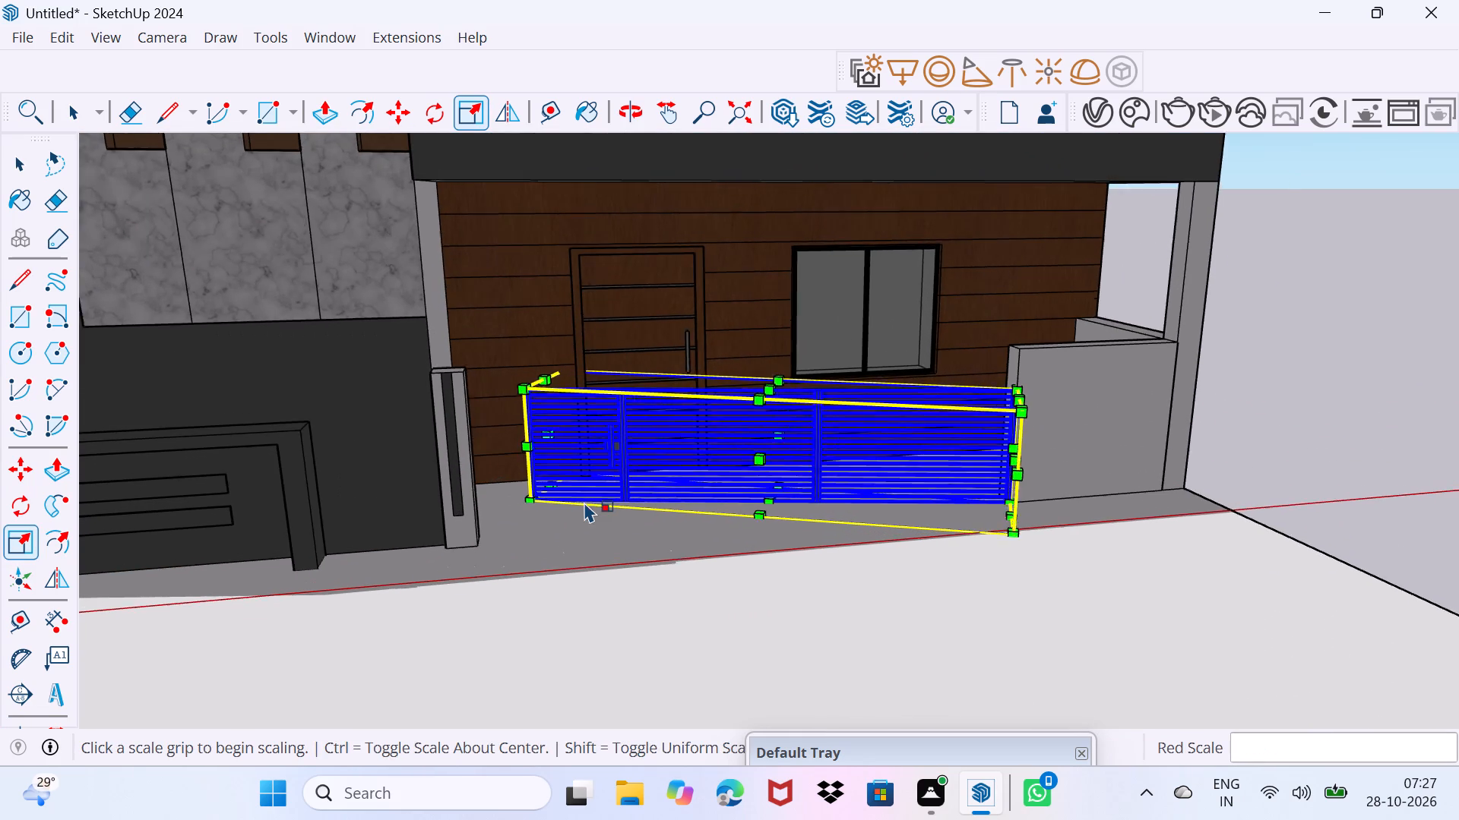
scroll(584, 502, up, 1)
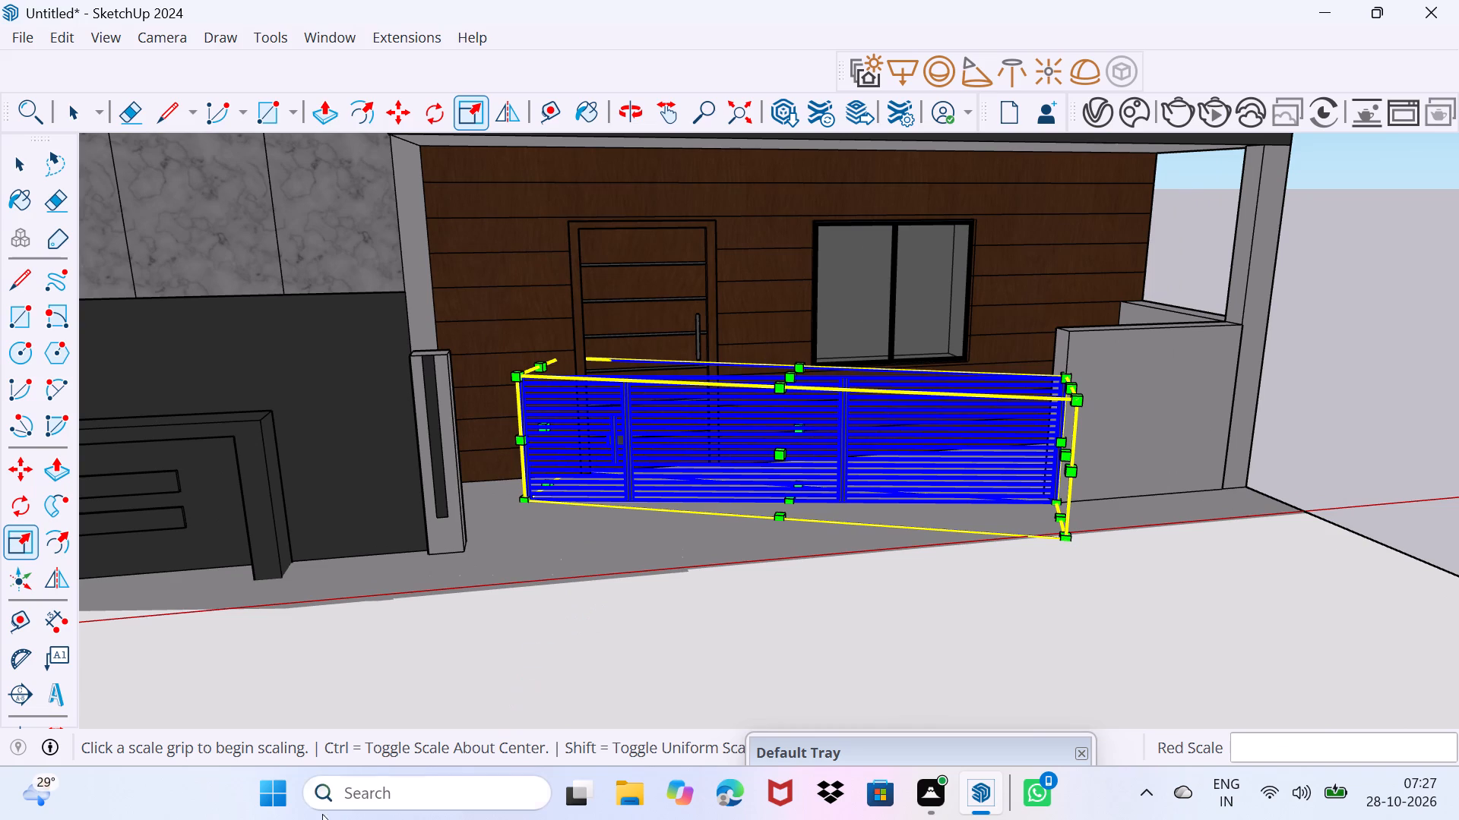
Rotate the stretched gate 15° on the ground plane to align it with the front edge of the porch.
click(13, 509)
click(1234, 664)
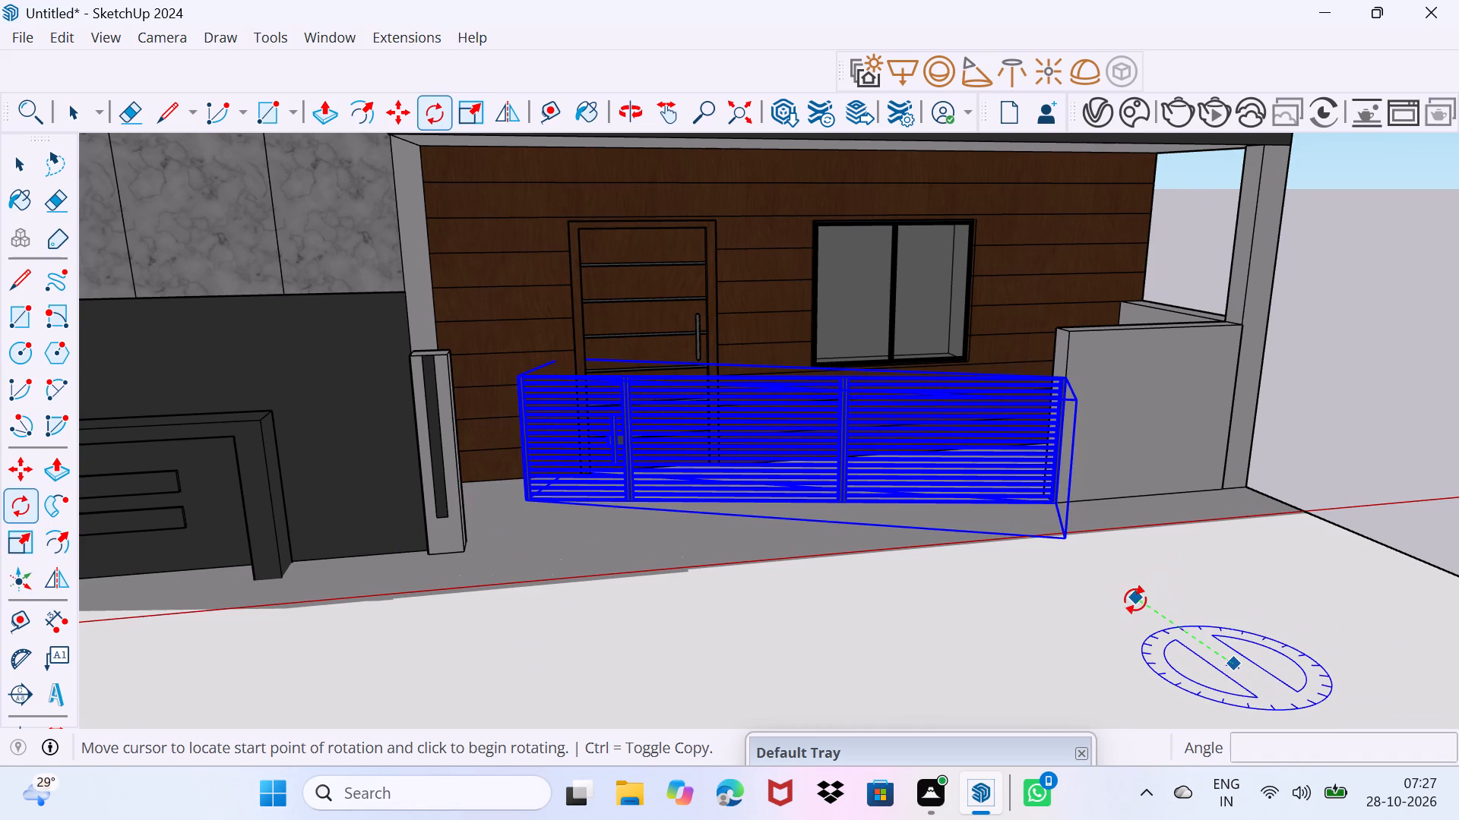
click(1135, 598)
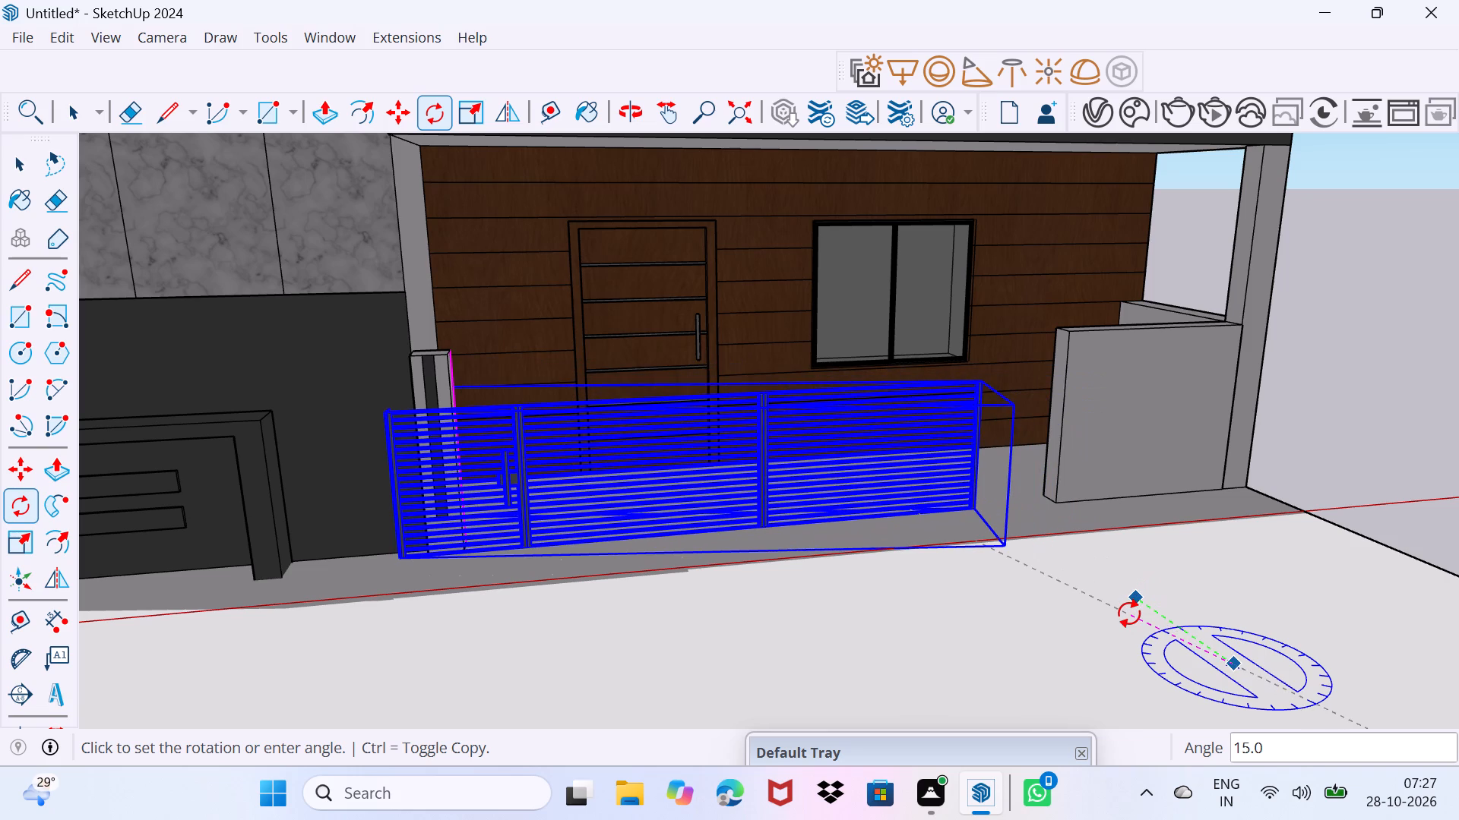
click(1129, 613)
Move the gate by its lower end corner about 2' 7" back against the low wall.
key(m)
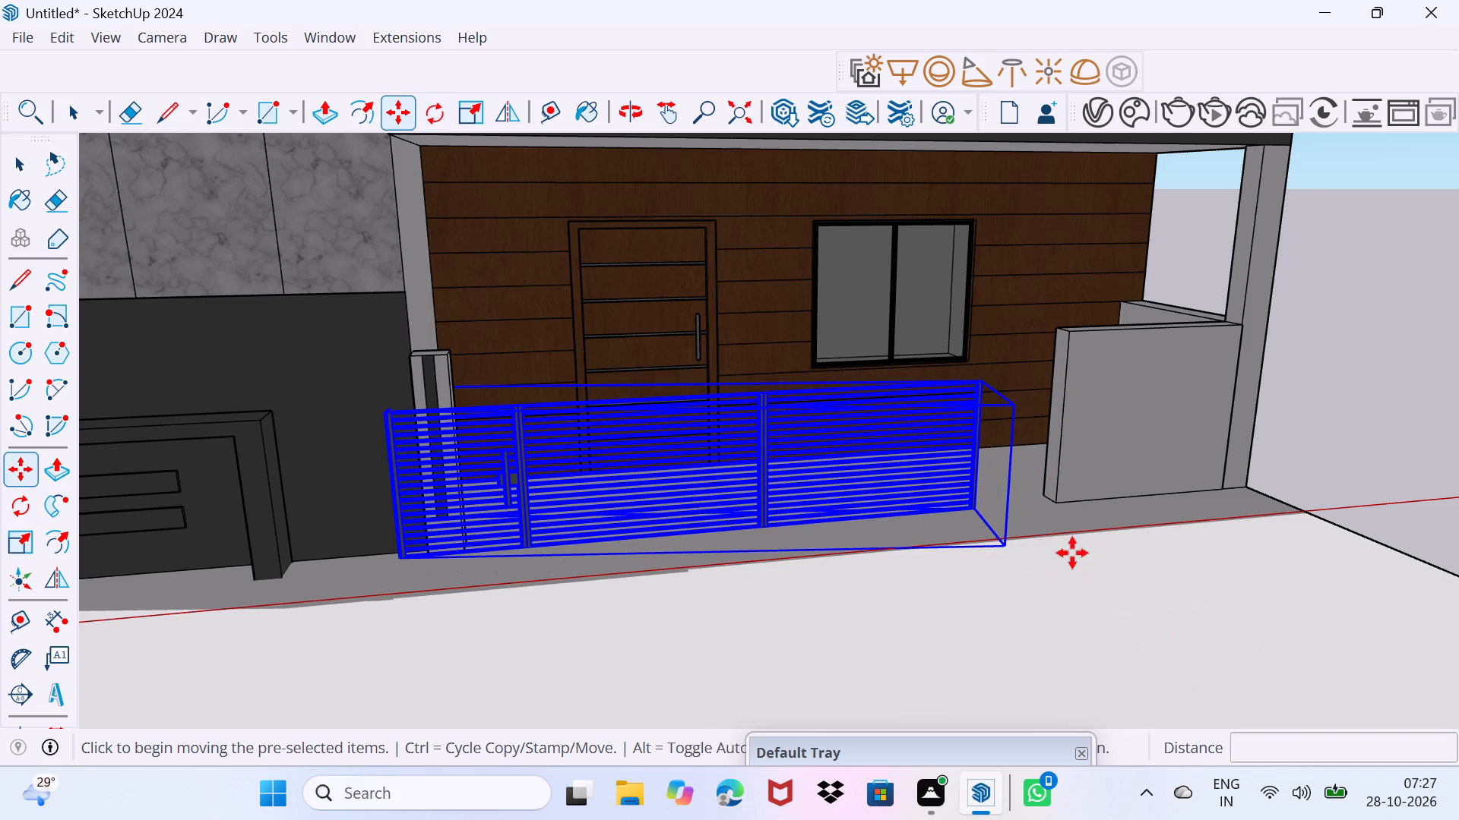
click(981, 508)
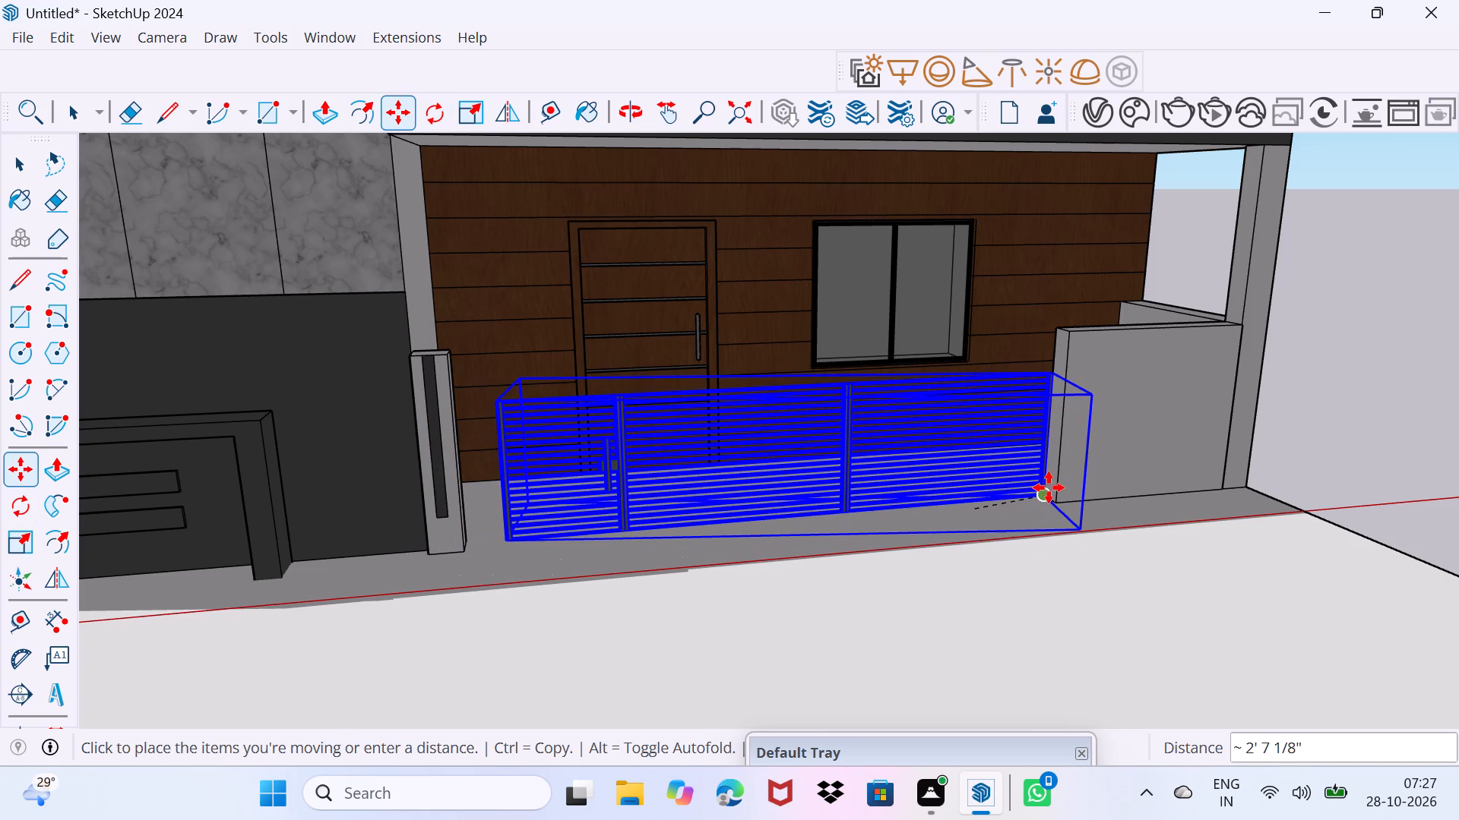
click(1049, 487)
scroll(524, 494, up, 2)
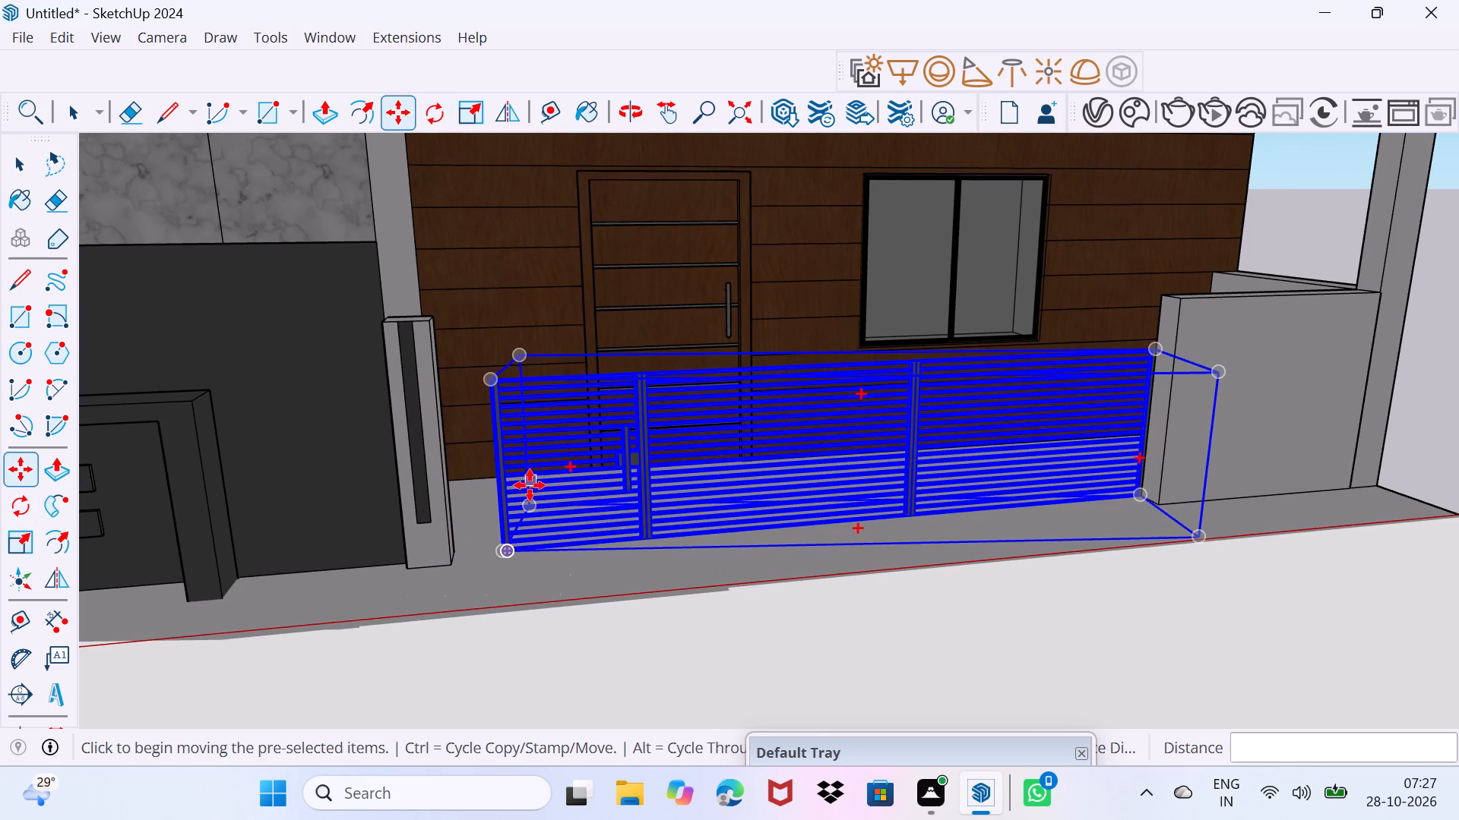
Lengthen the gate by a factor of about 1.07 to reach the boundary post, deselect it, and check its fit from the front.
key(s)
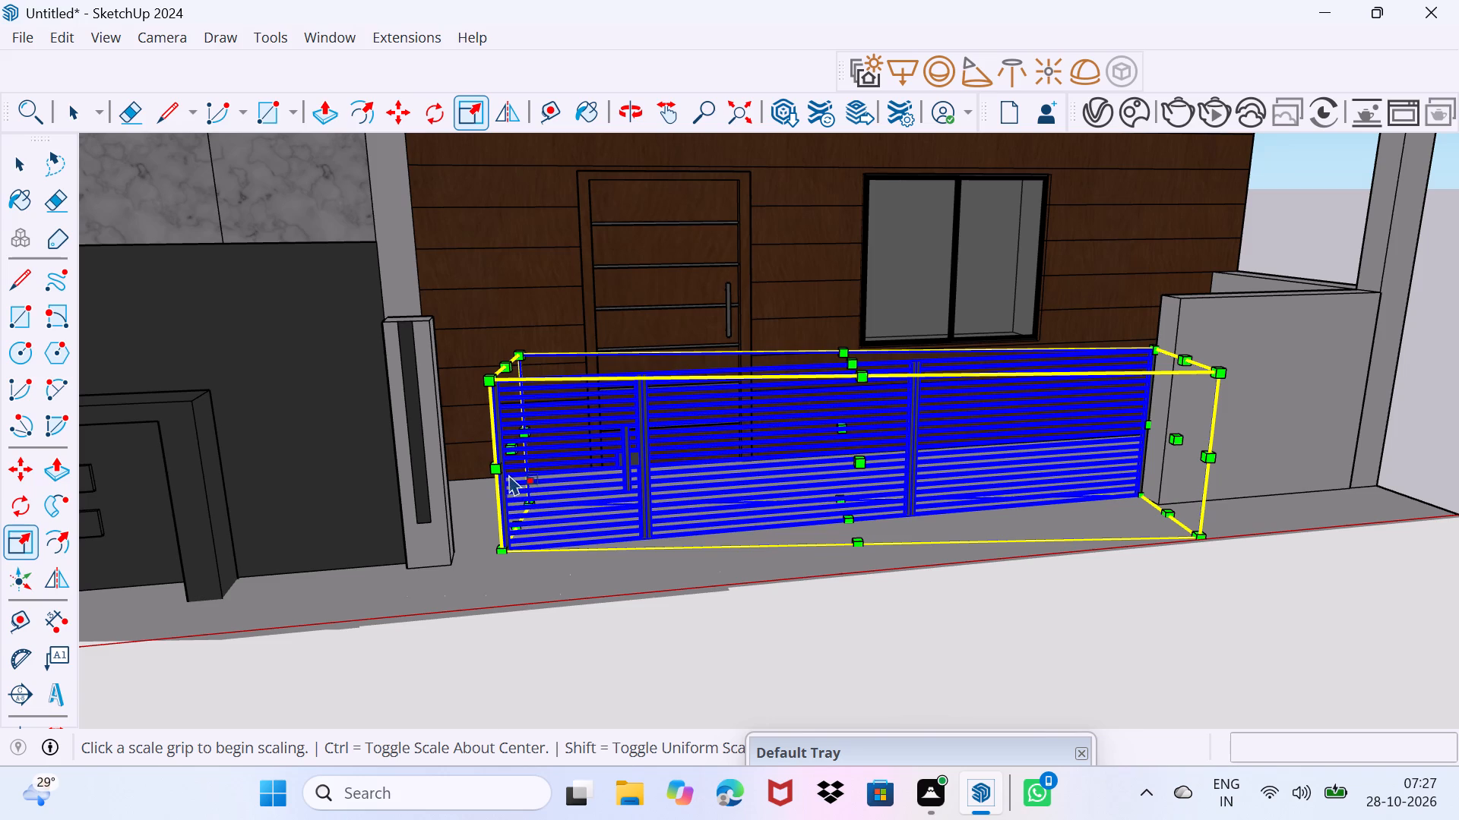
drag(495, 468, 453, 466)
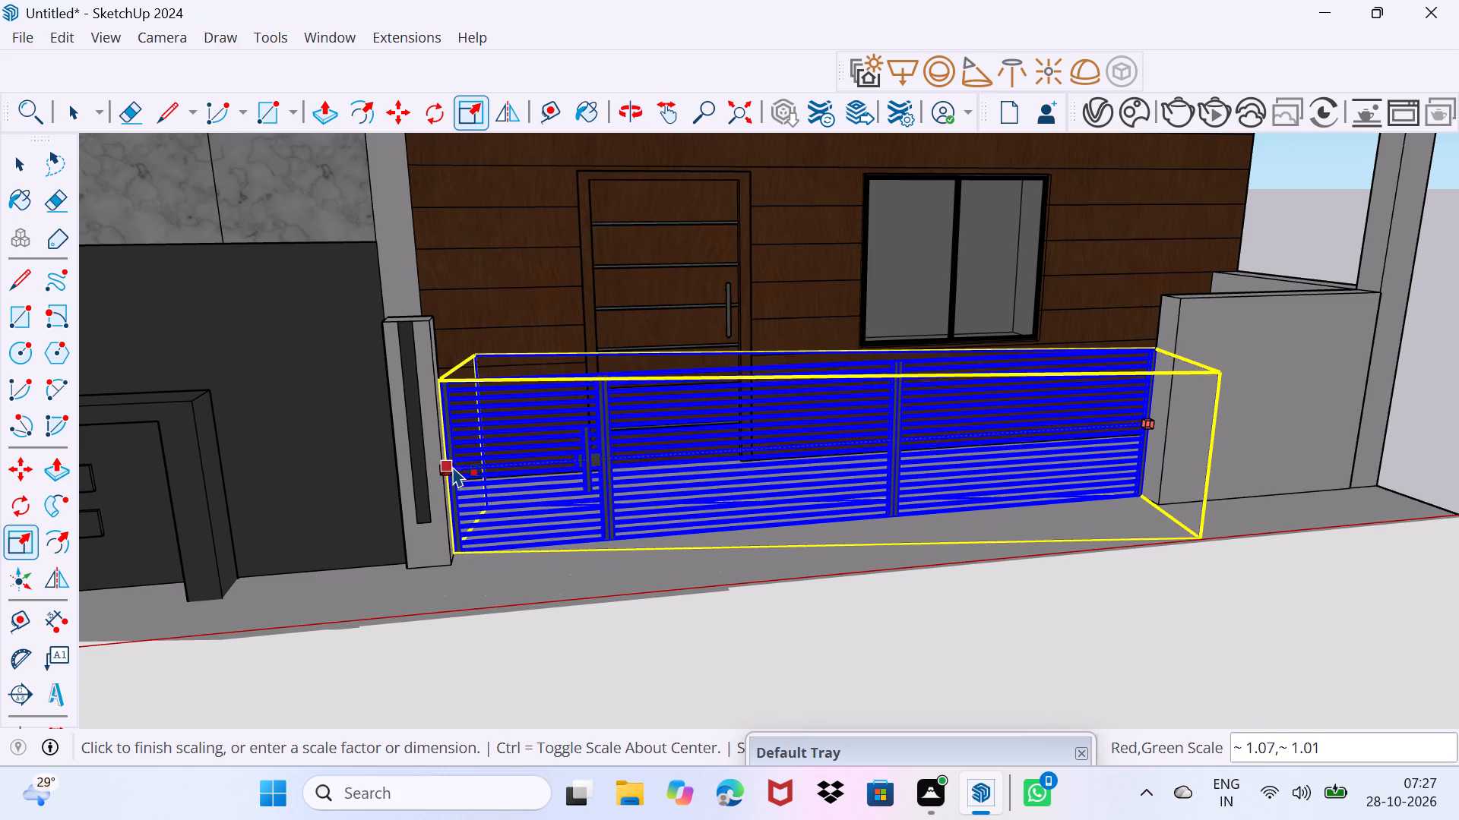
drag(453, 466, 449, 466)
key(space)
drag(685, 644, 728, 574)
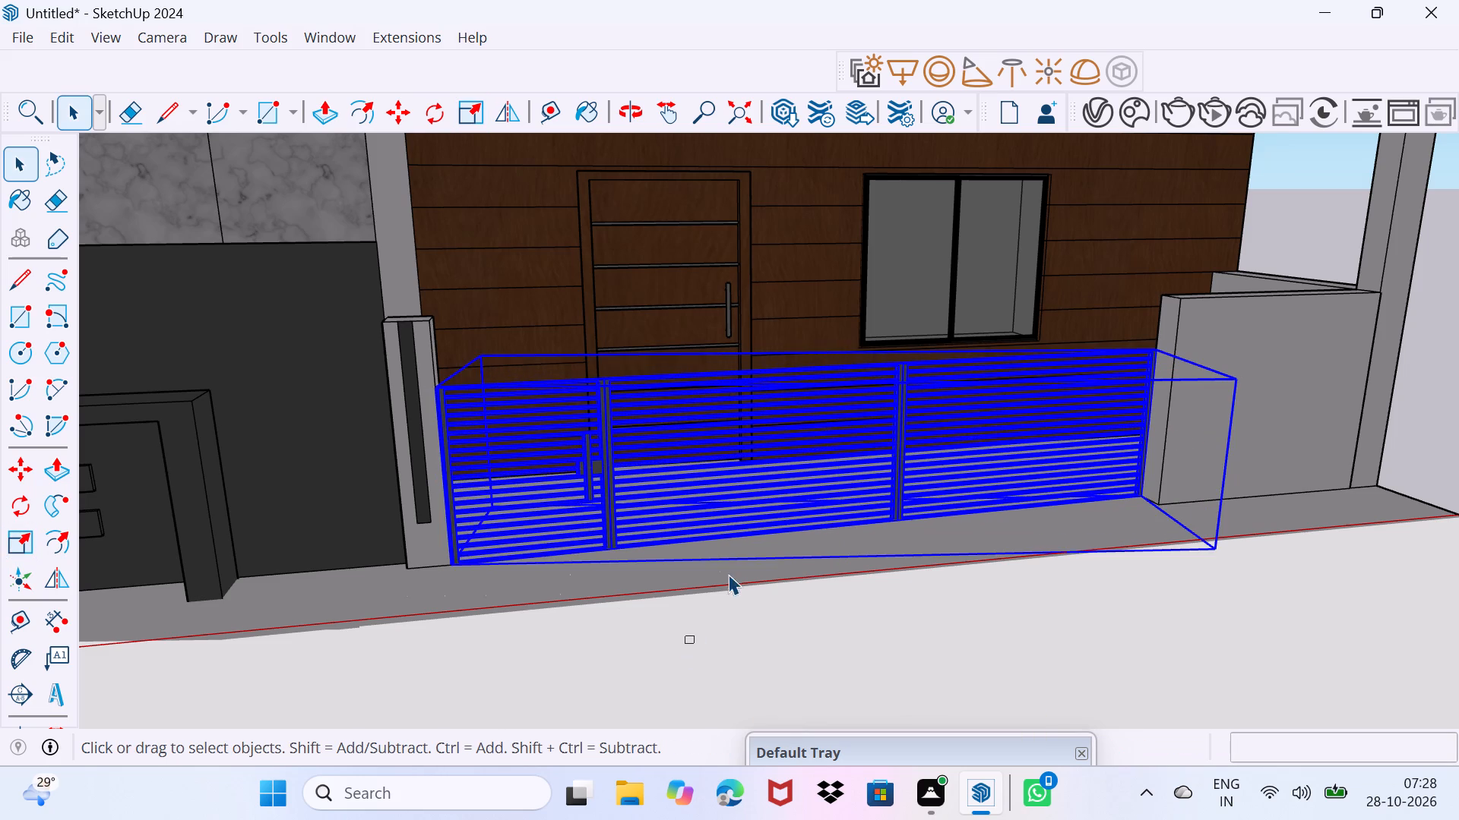
drag(728, 574, 720, 600)
middle_drag(700, 591, 547, 523)
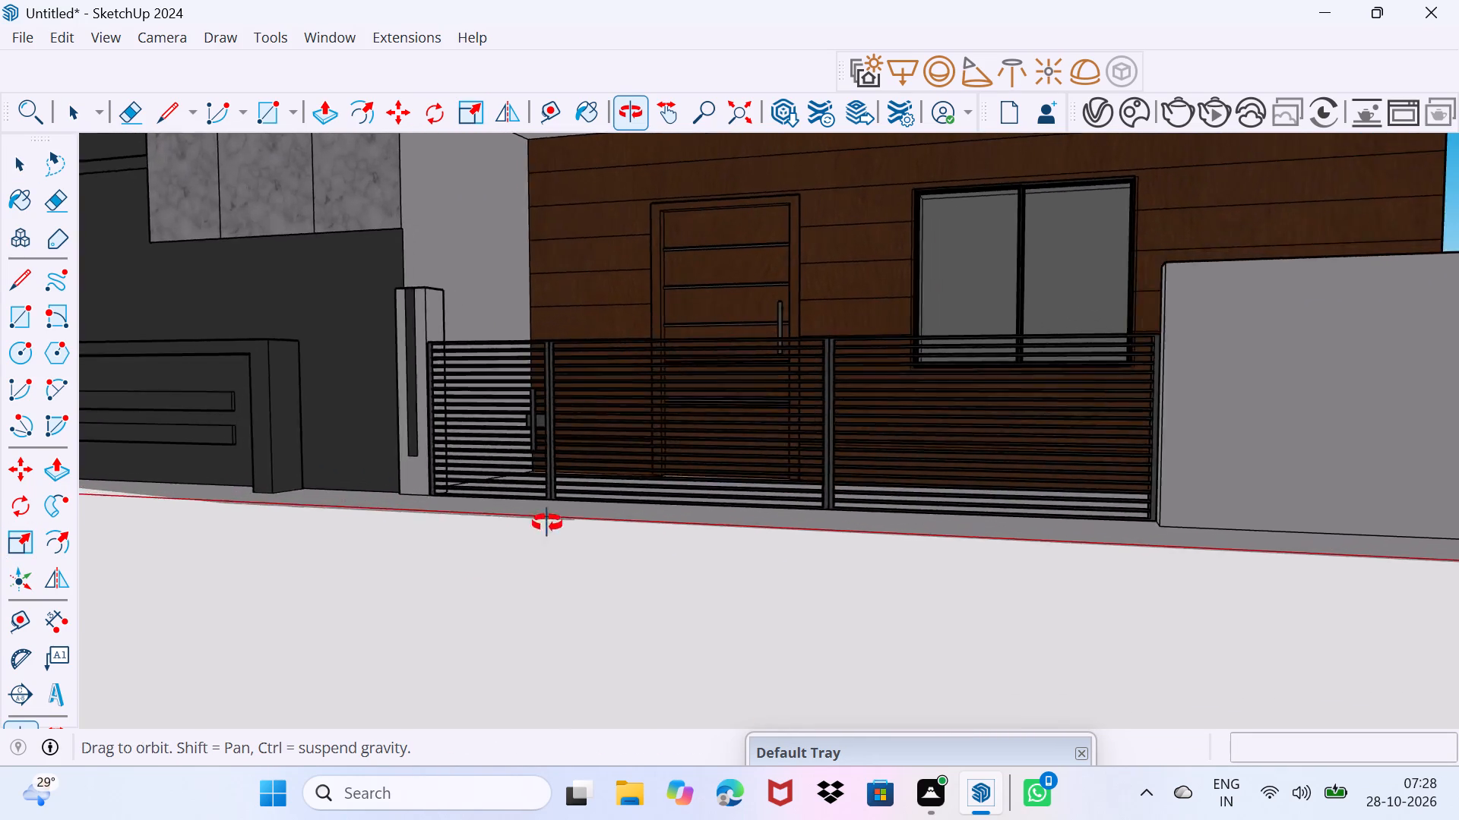
middle_drag(547, 523, 660, 501)
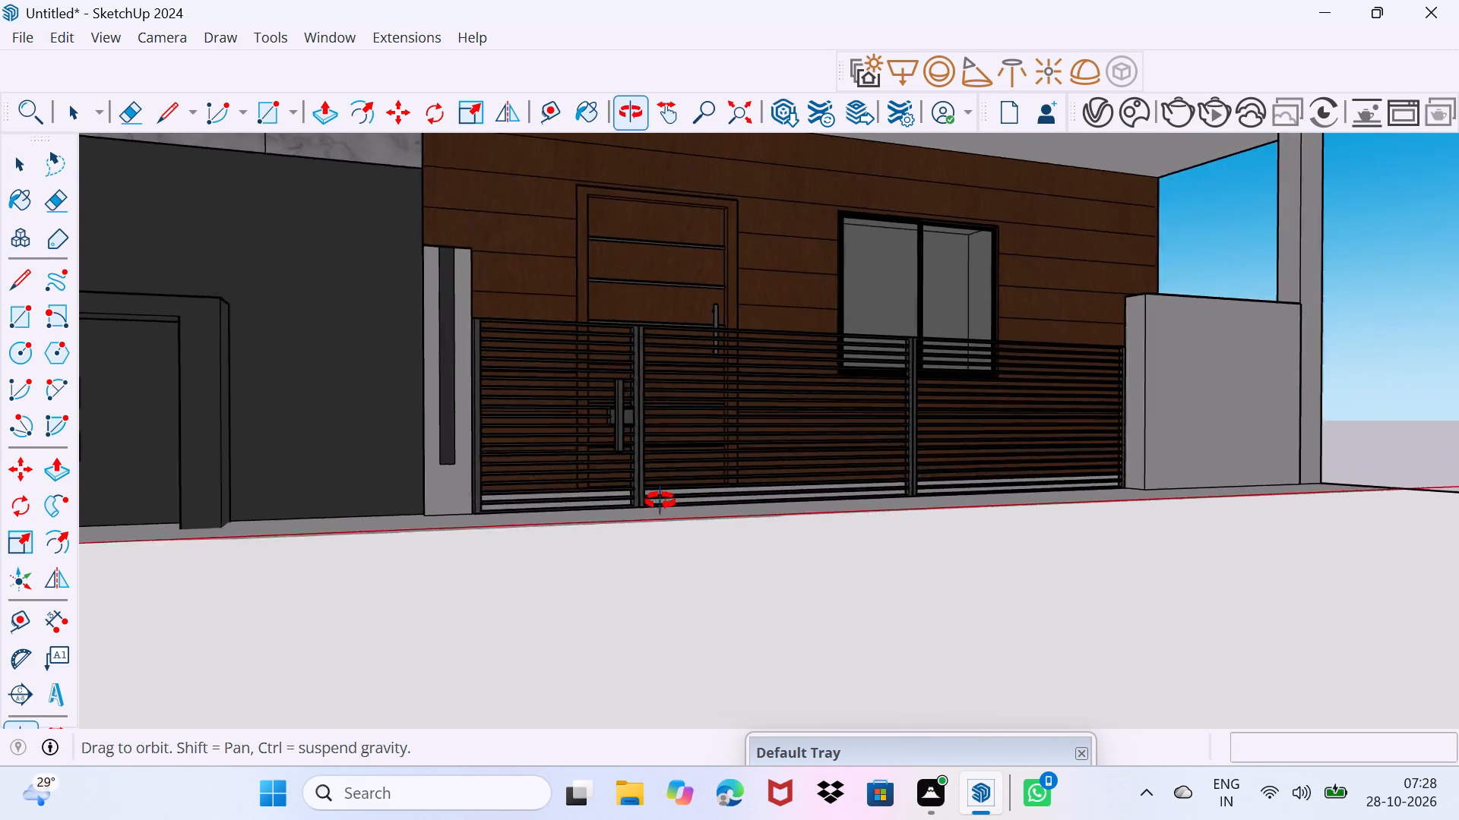
middle_drag(660, 501, 642, 502)
scroll(642, 497, down, 13)
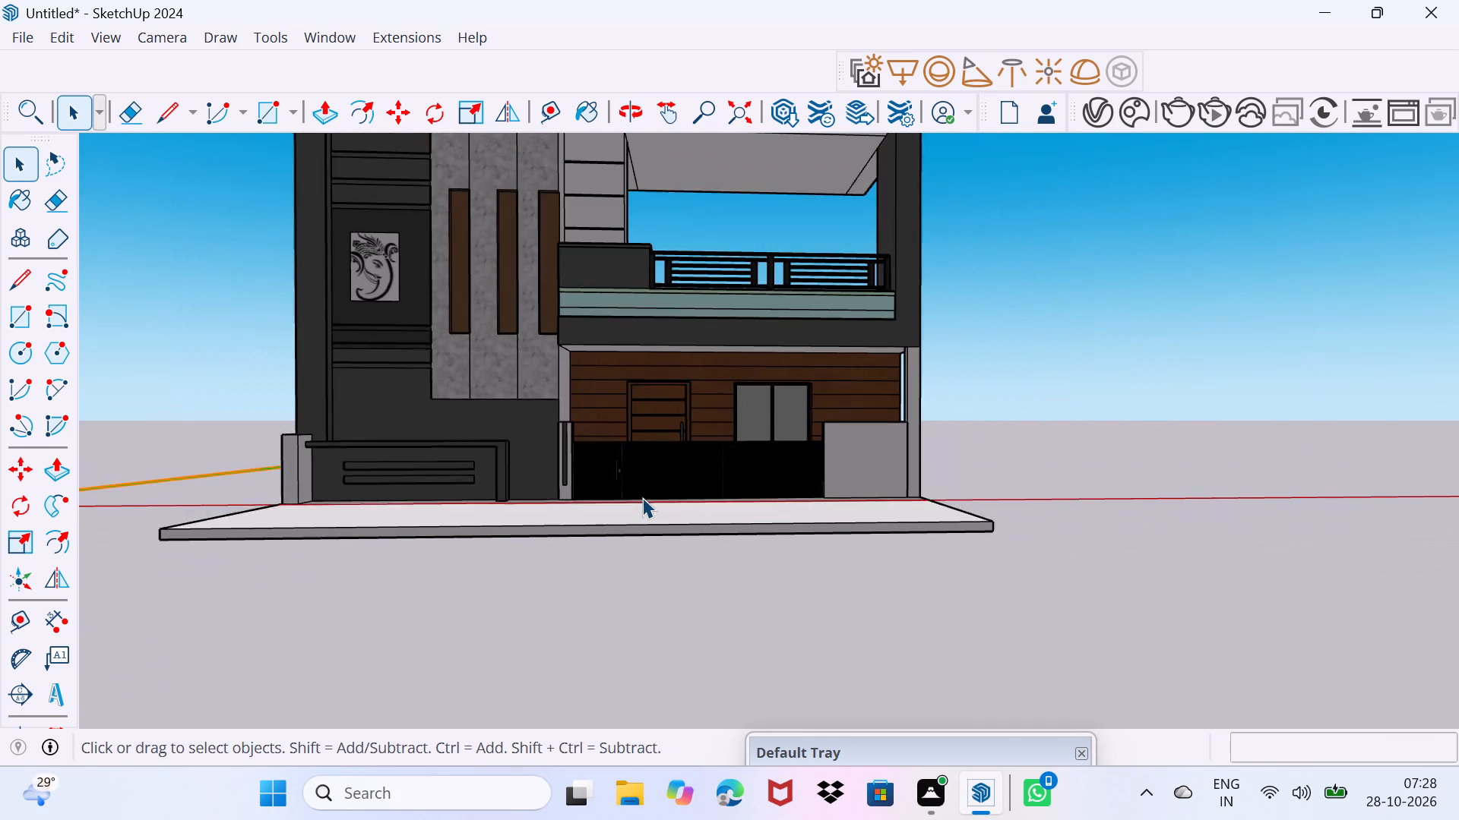
Draw a narrow rectangle about 1' 8" by 11' 4" on the underside of the balcony roof, running front to back.
scroll(642, 497, down, 3)
middle_drag(711, 330, 711, 330)
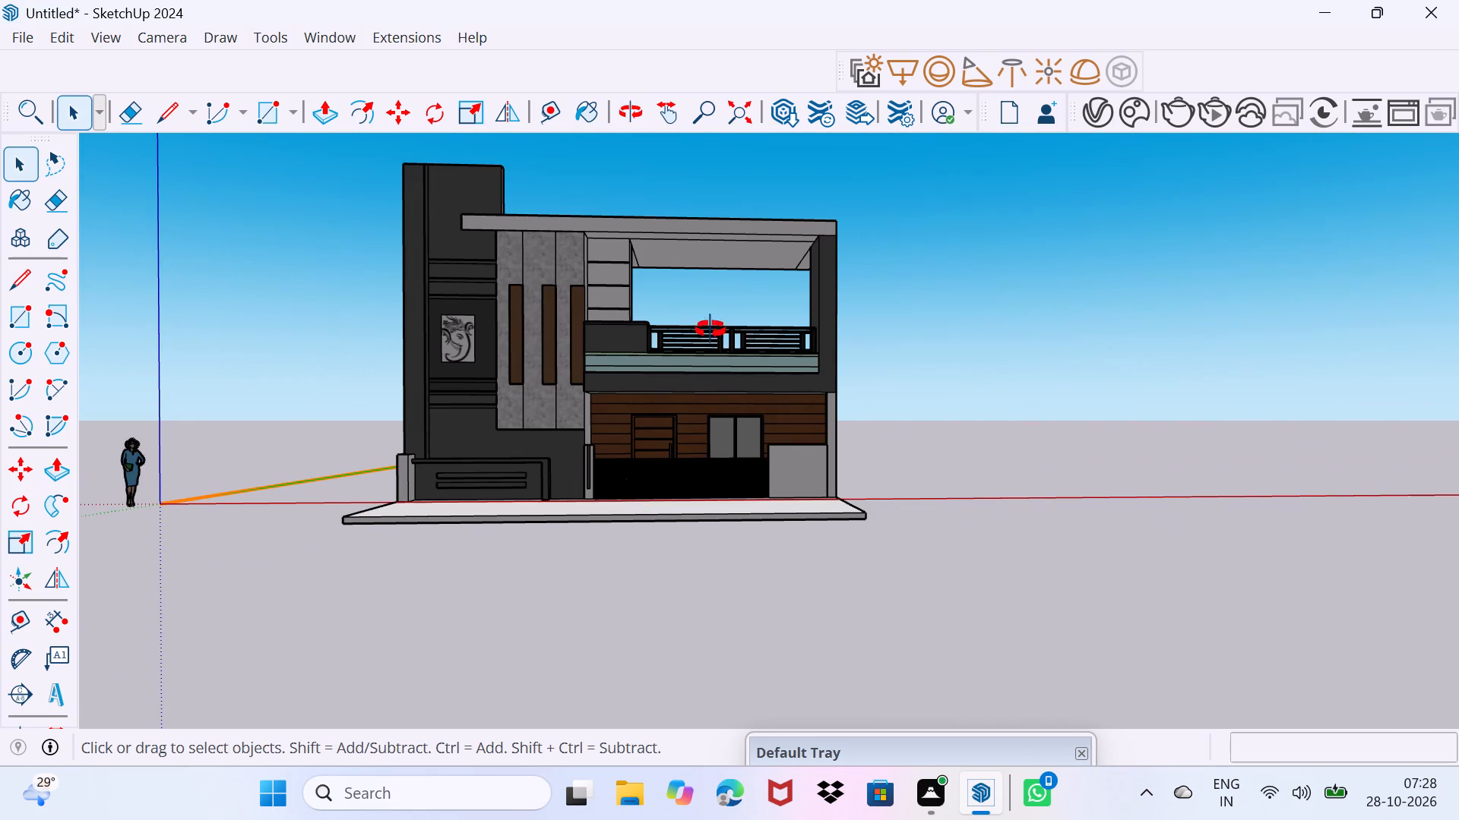
middle_drag(711, 330, 631, 560)
middle_drag(616, 510, 220, 569)
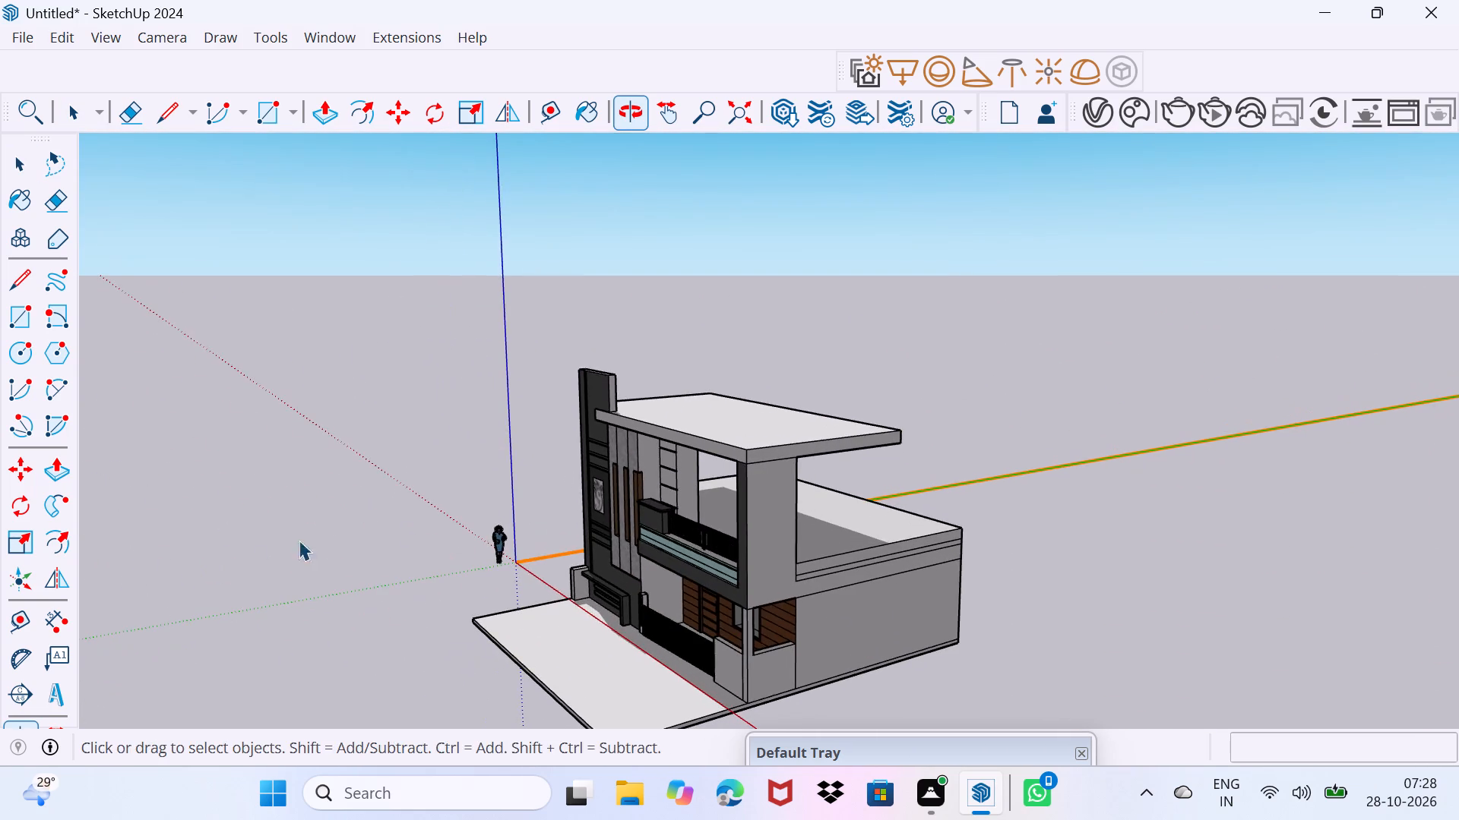
middle_drag(681, 529, 874, 374)
scroll(733, 449, up, 5)
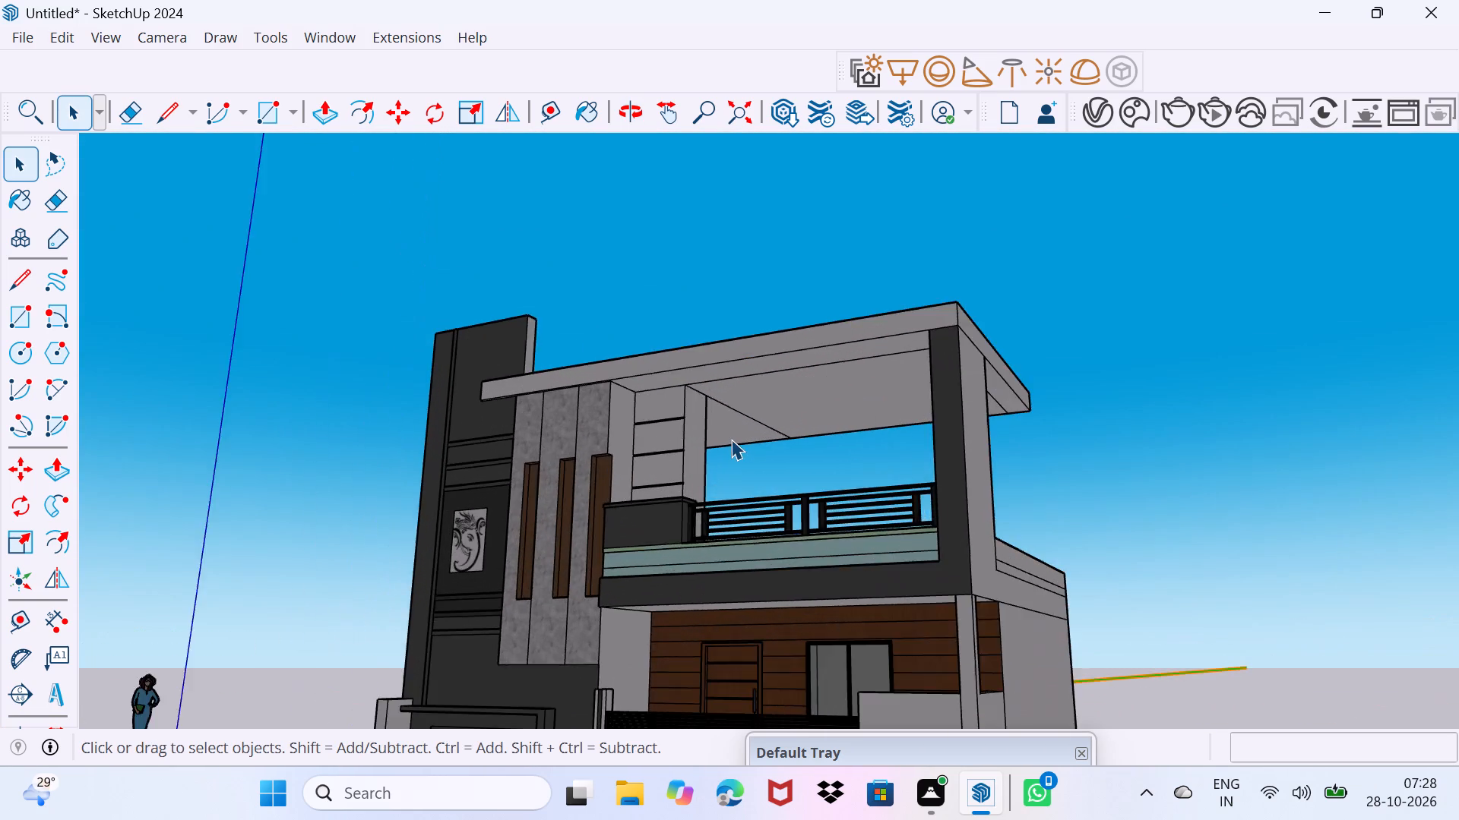
scroll(731, 439, up, 3)
middle_drag(742, 438, 645, 525)
middle_drag(645, 553, 656, 553)
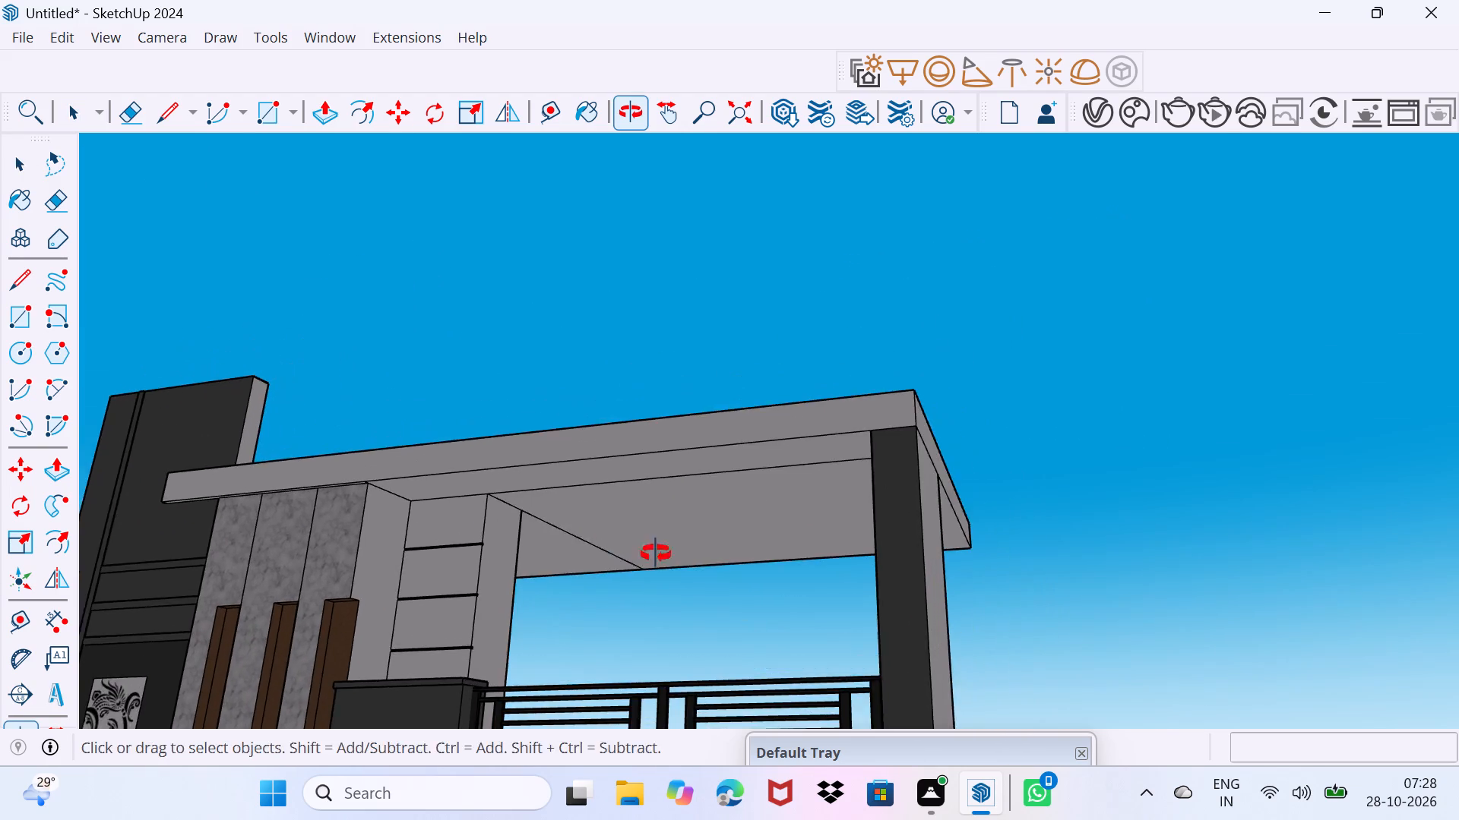
middle_drag(656, 553, 778, 471)
key(r)
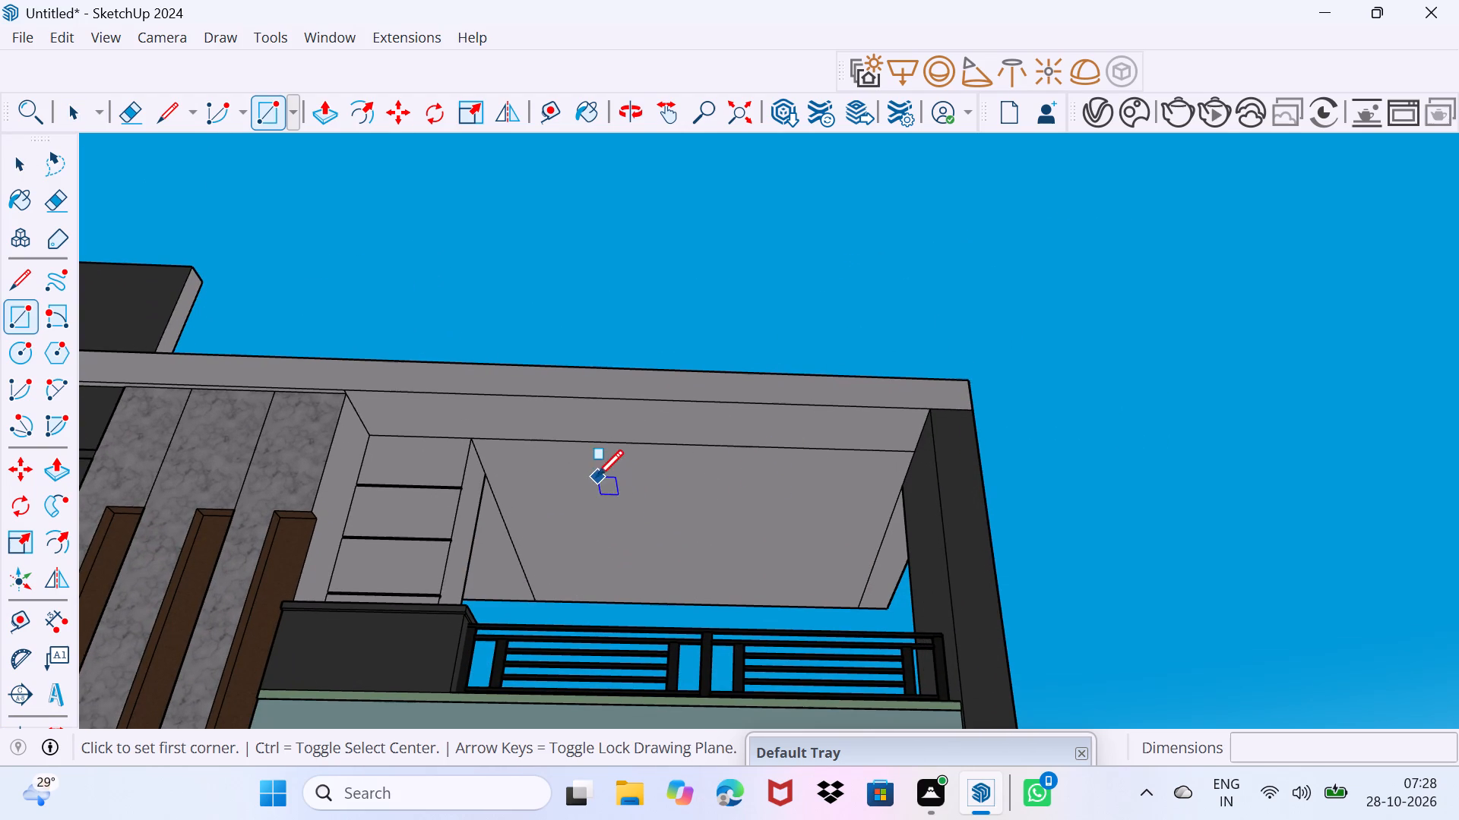
click(586, 468)
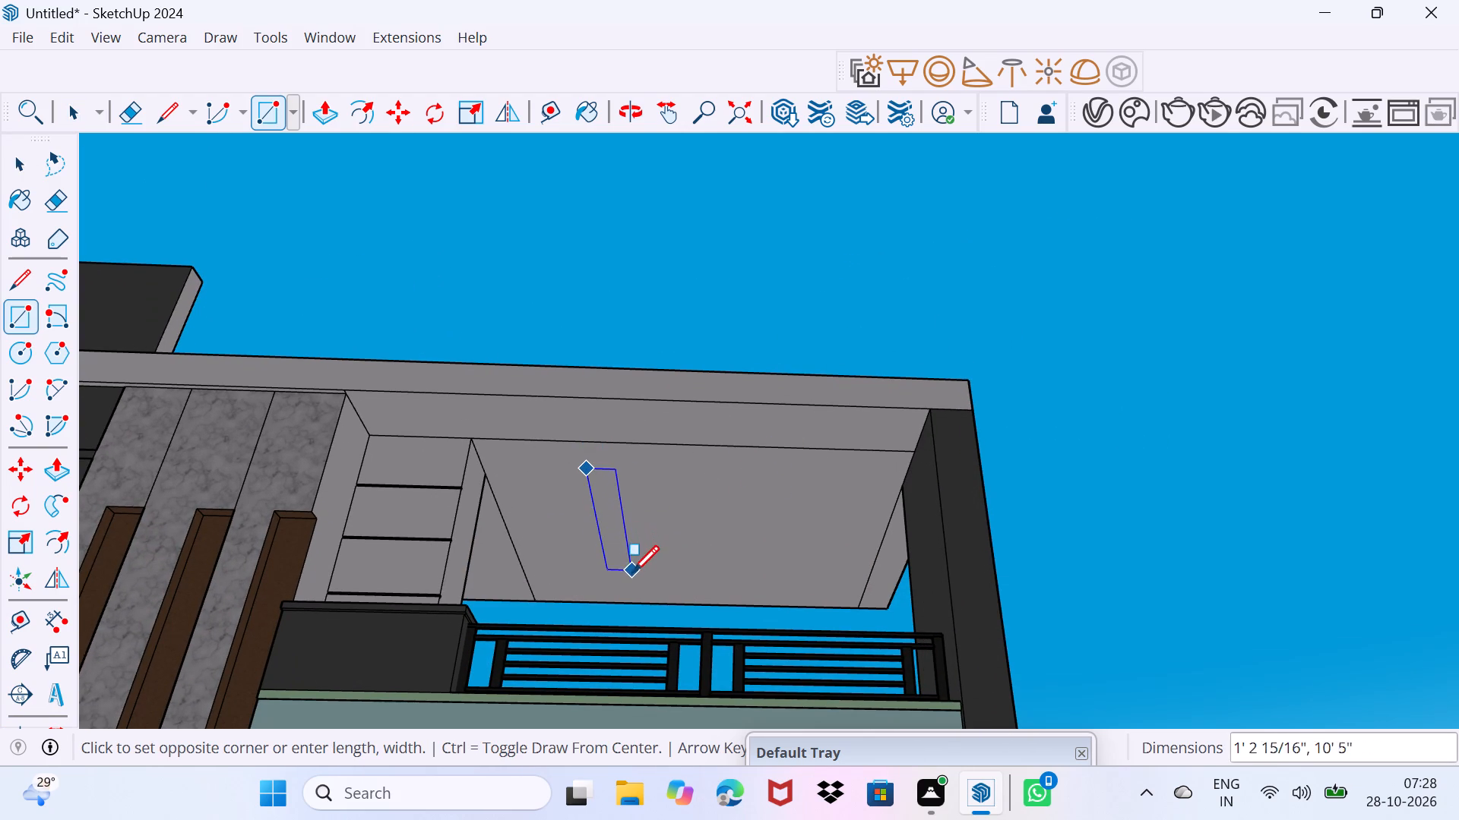
click(641, 579)
key(space)
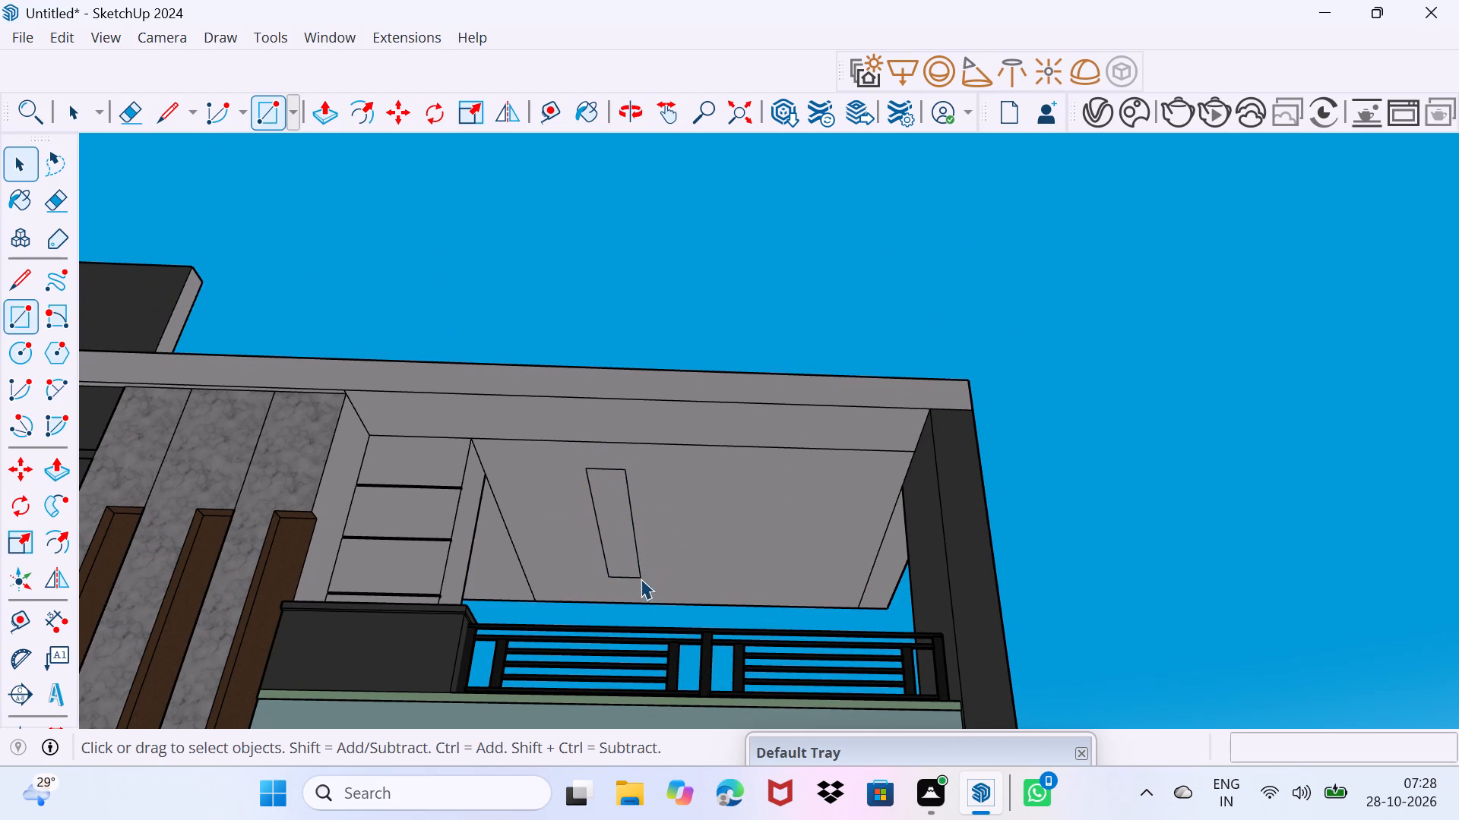
Copy the rectangle's outline about 10' along the roof underside and divide the spacing by 3, making four evenly spaced strips.
click(628, 581)
ctrl+click(603, 547)
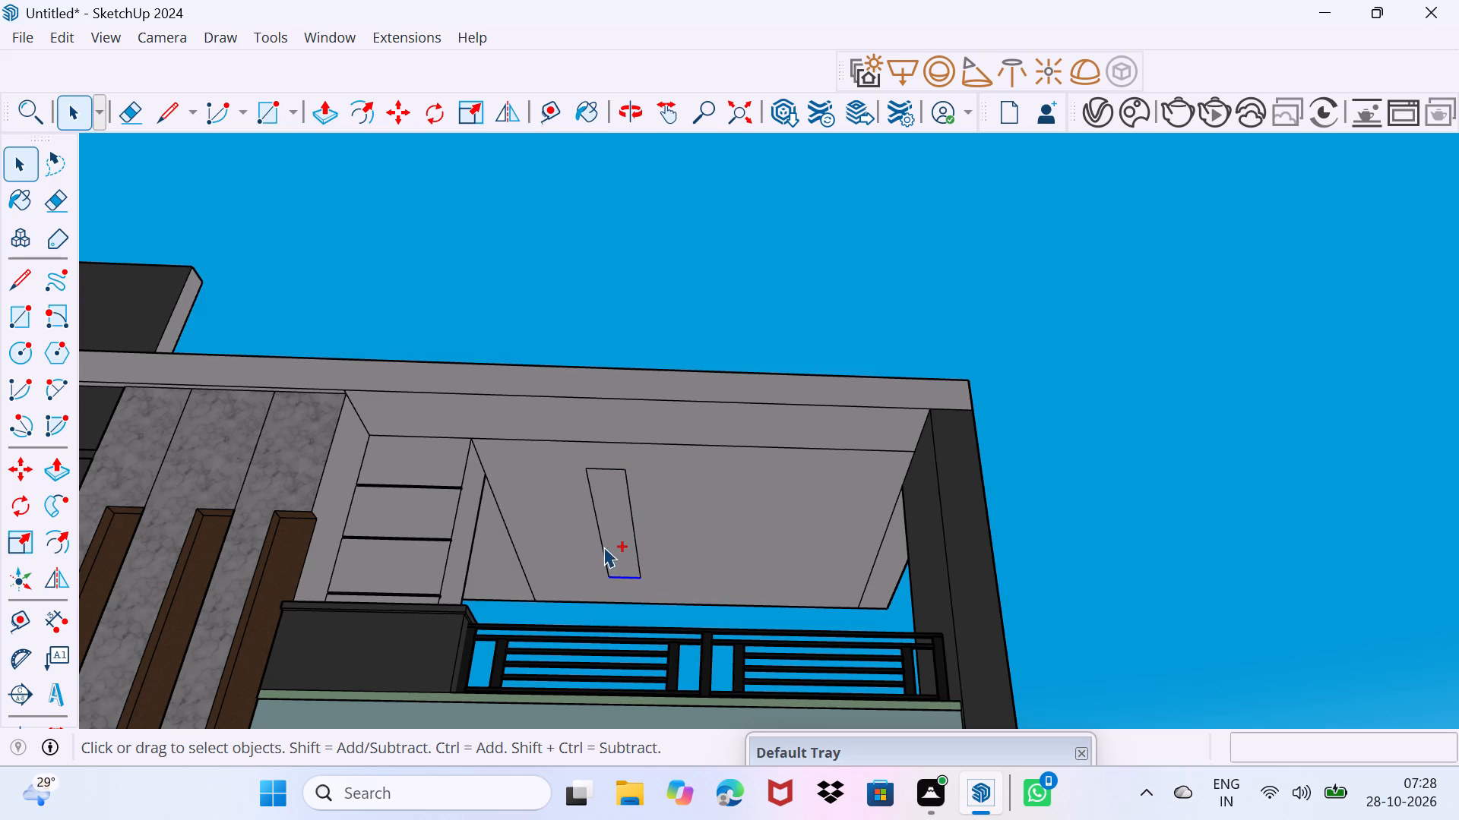
ctrl+click(635, 536)
ctrl+click(617, 471)
key(m)
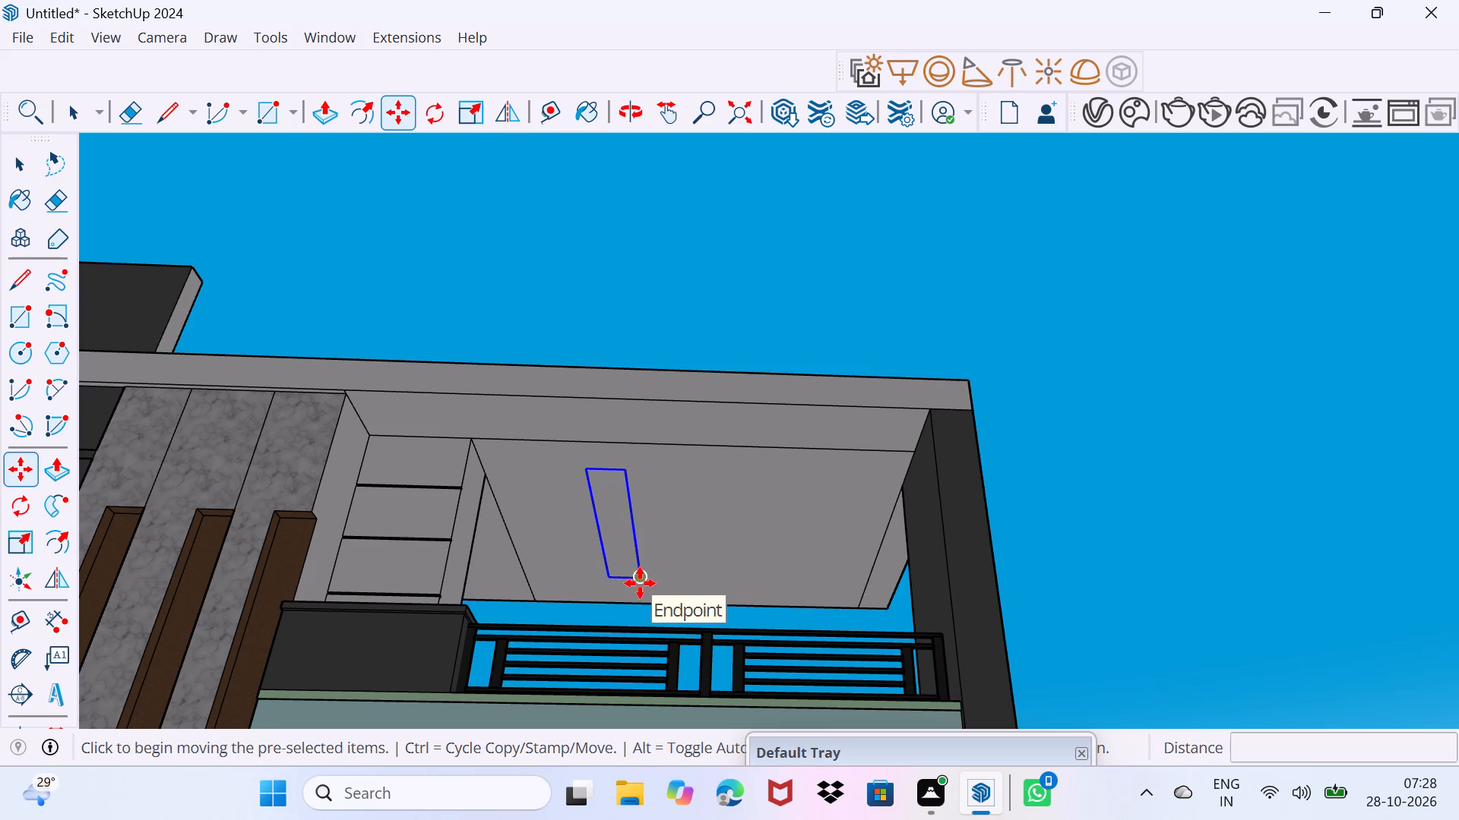
click(640, 583)
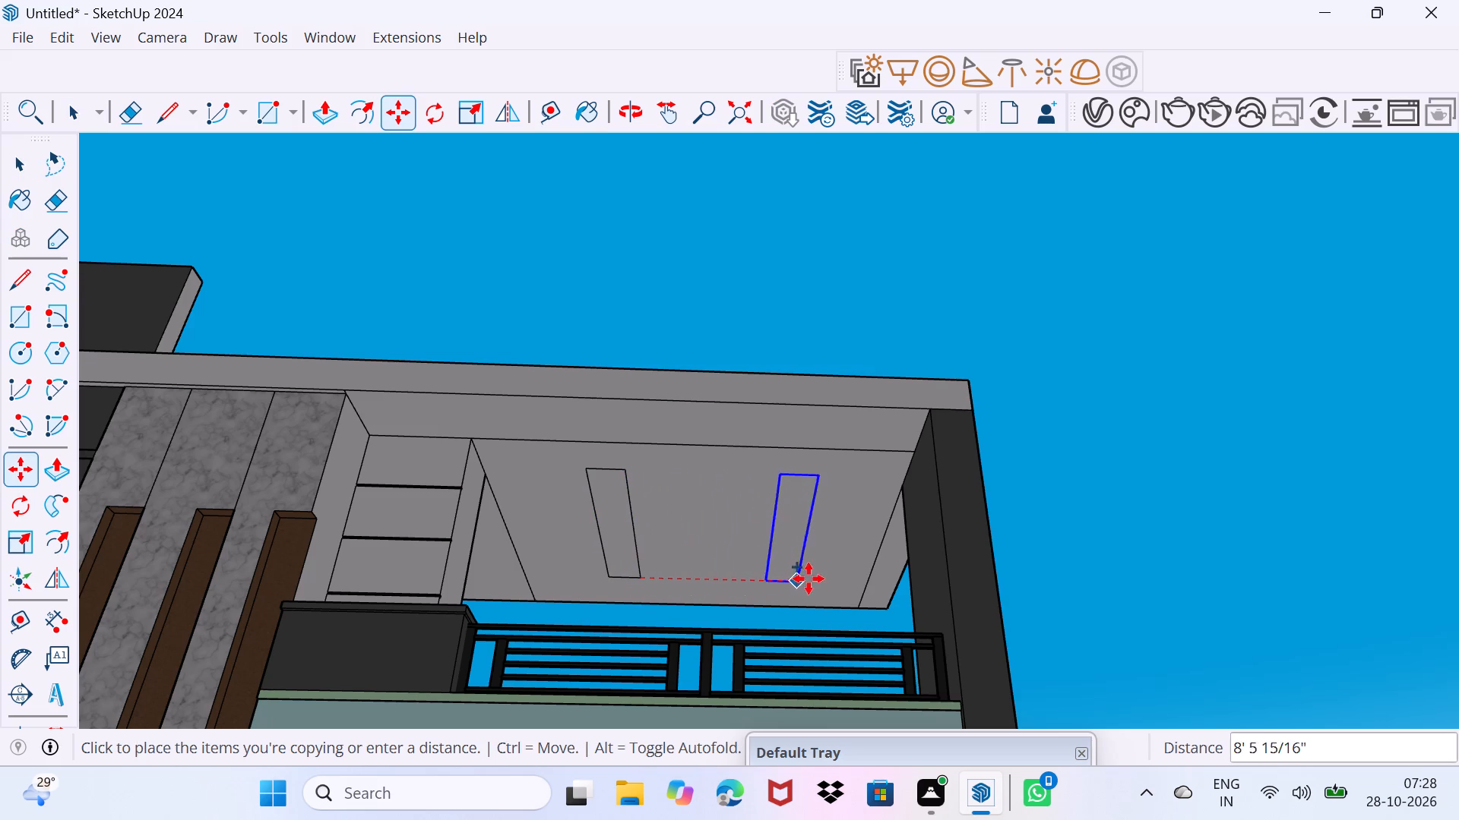
click(831, 577)
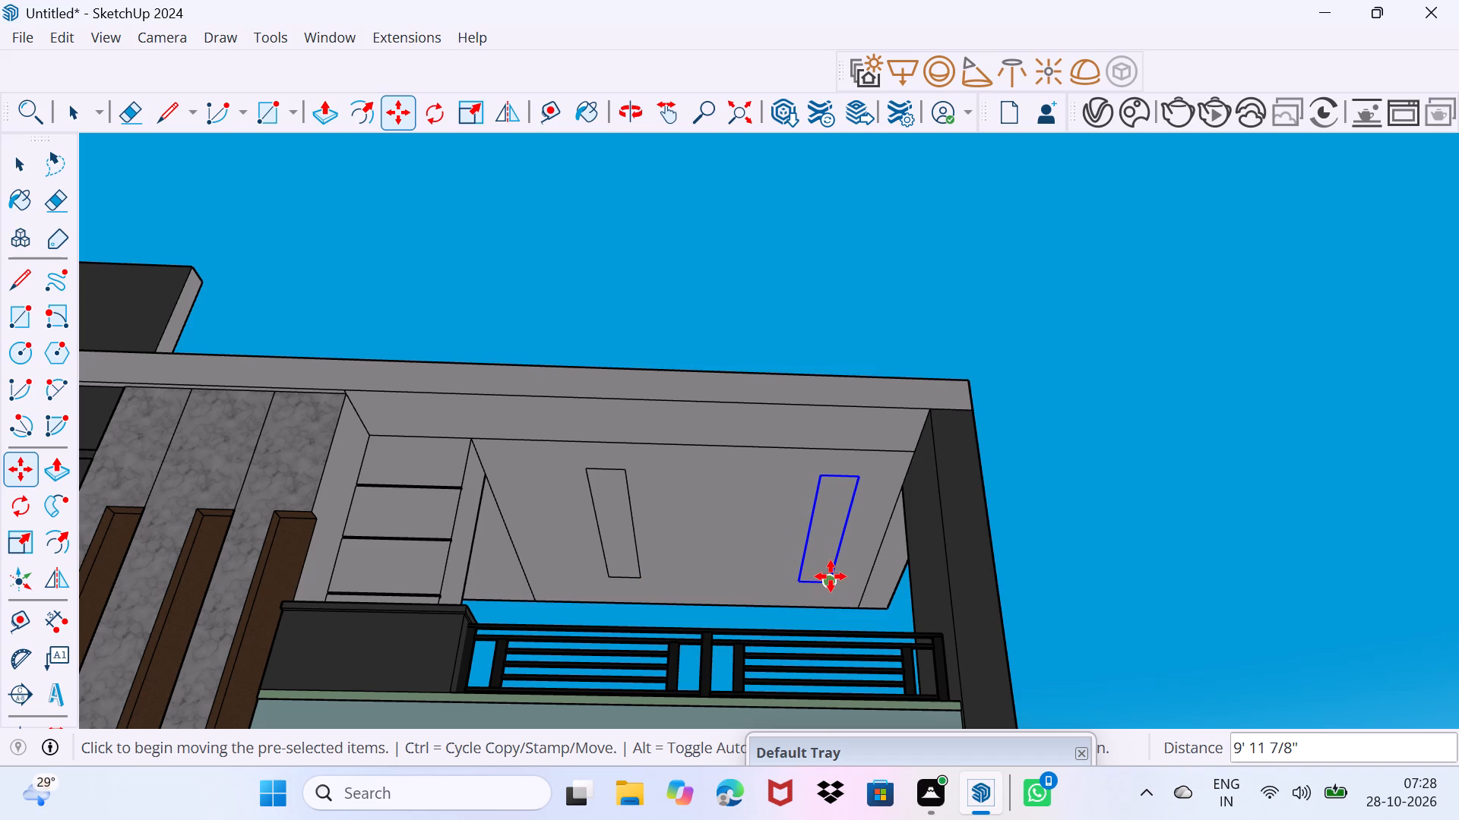
text(/3)
key(Return)
key(space)
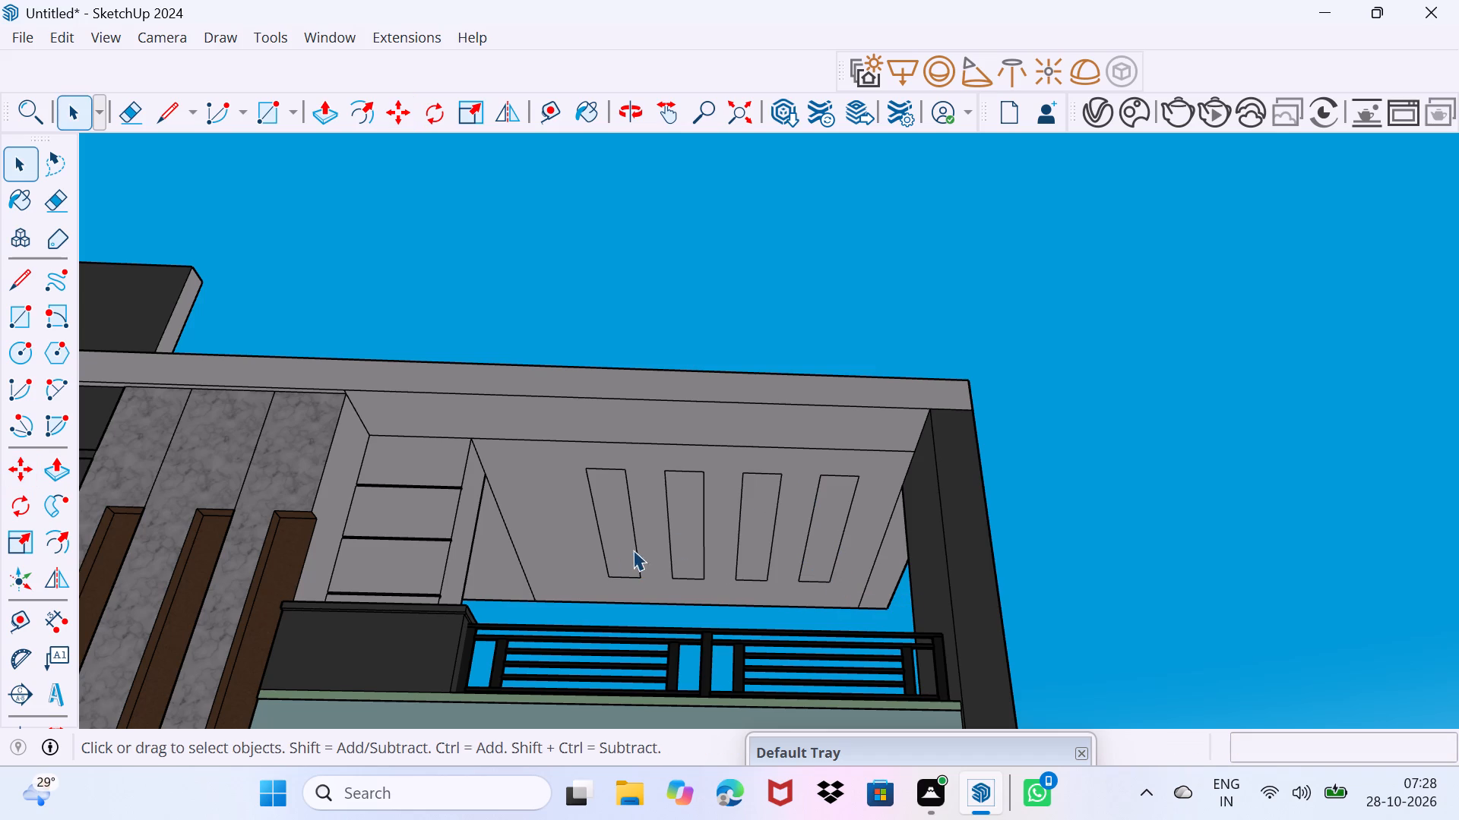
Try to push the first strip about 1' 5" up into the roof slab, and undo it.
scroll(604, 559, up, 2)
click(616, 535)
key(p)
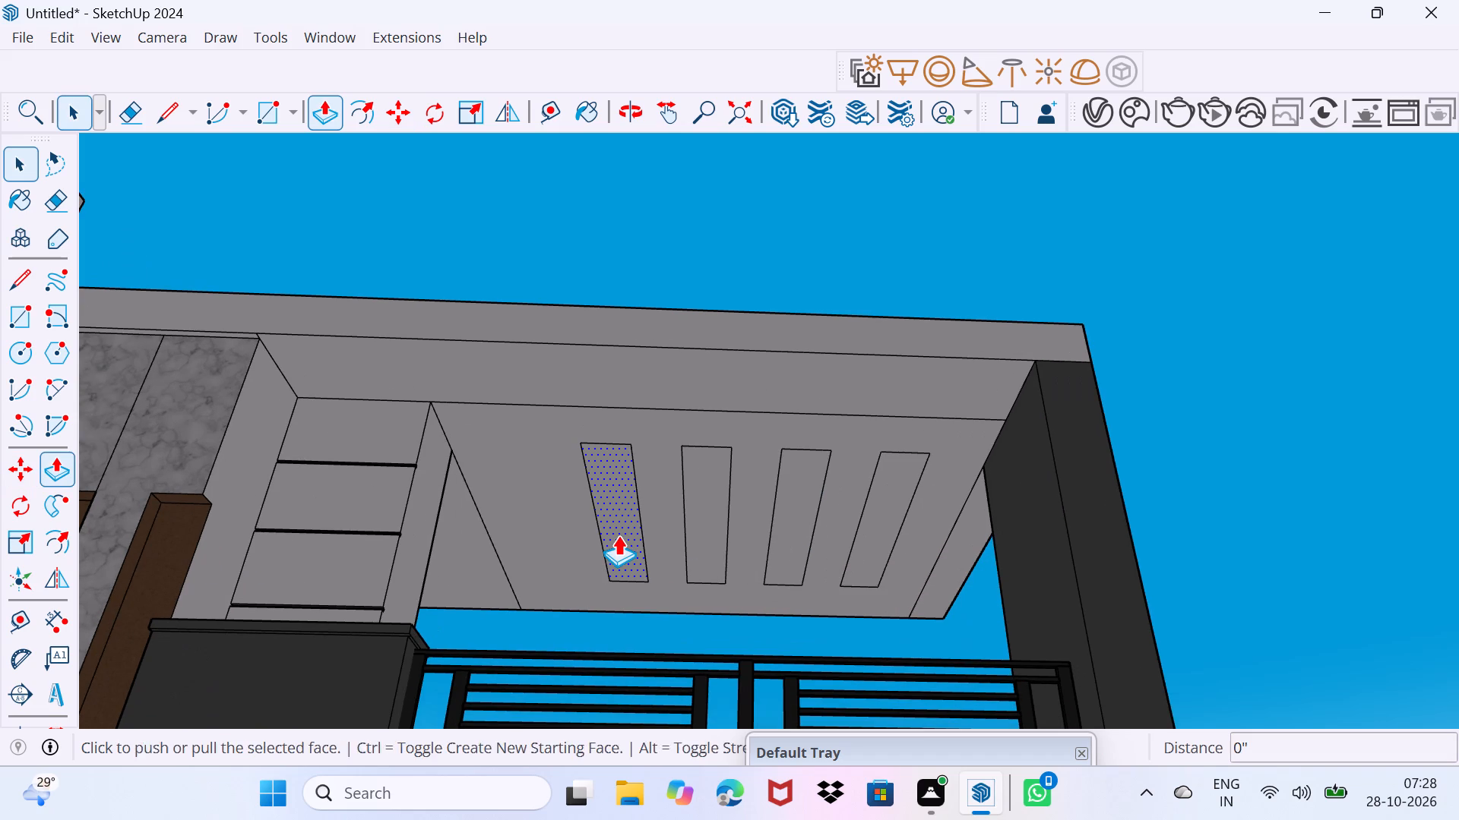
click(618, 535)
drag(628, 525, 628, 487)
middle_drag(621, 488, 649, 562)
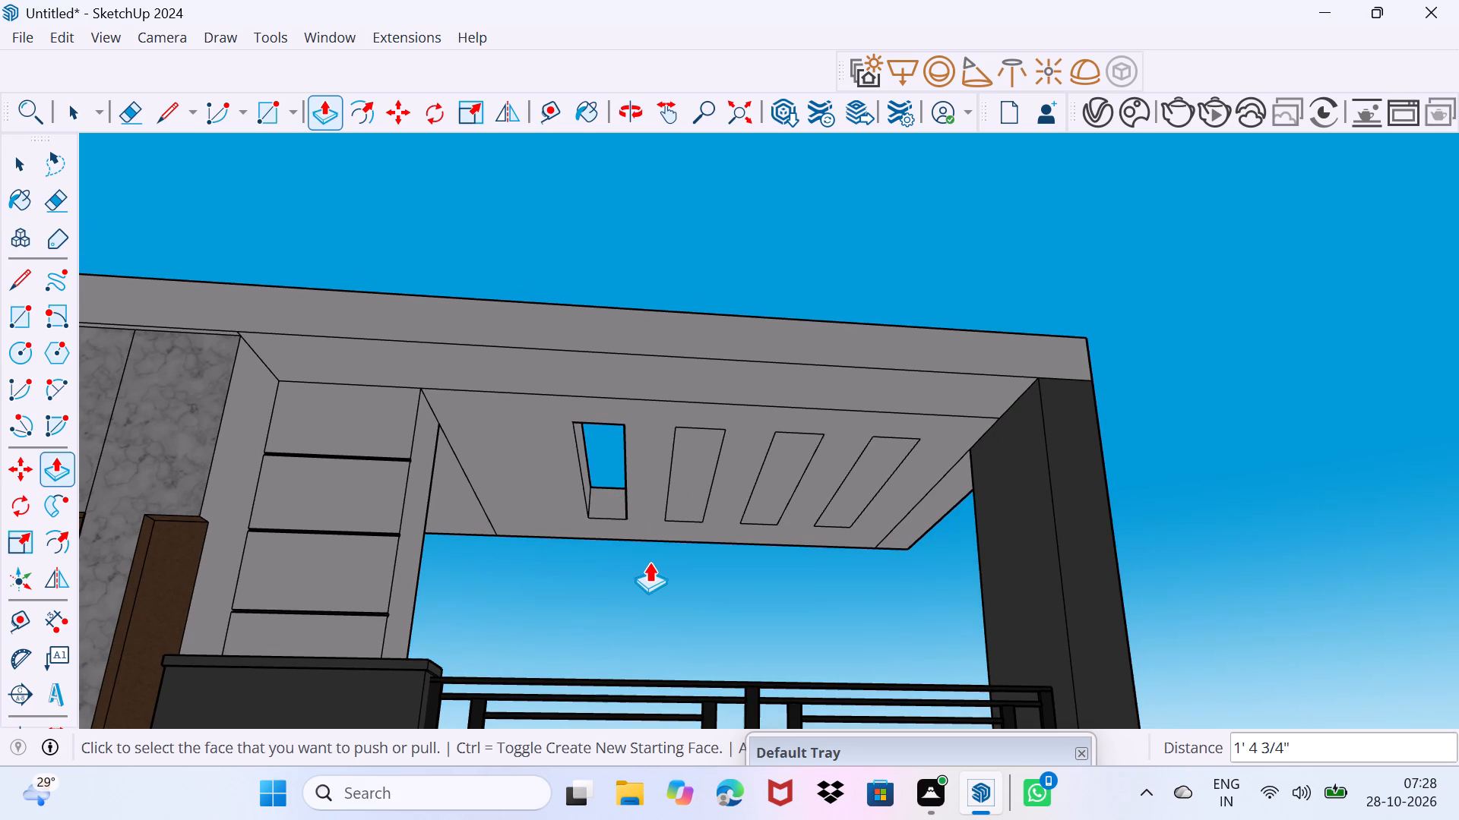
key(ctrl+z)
Push all four strips about 2' 11" up through the roof slab, matching the other three to the height of the first.
click(600, 497)
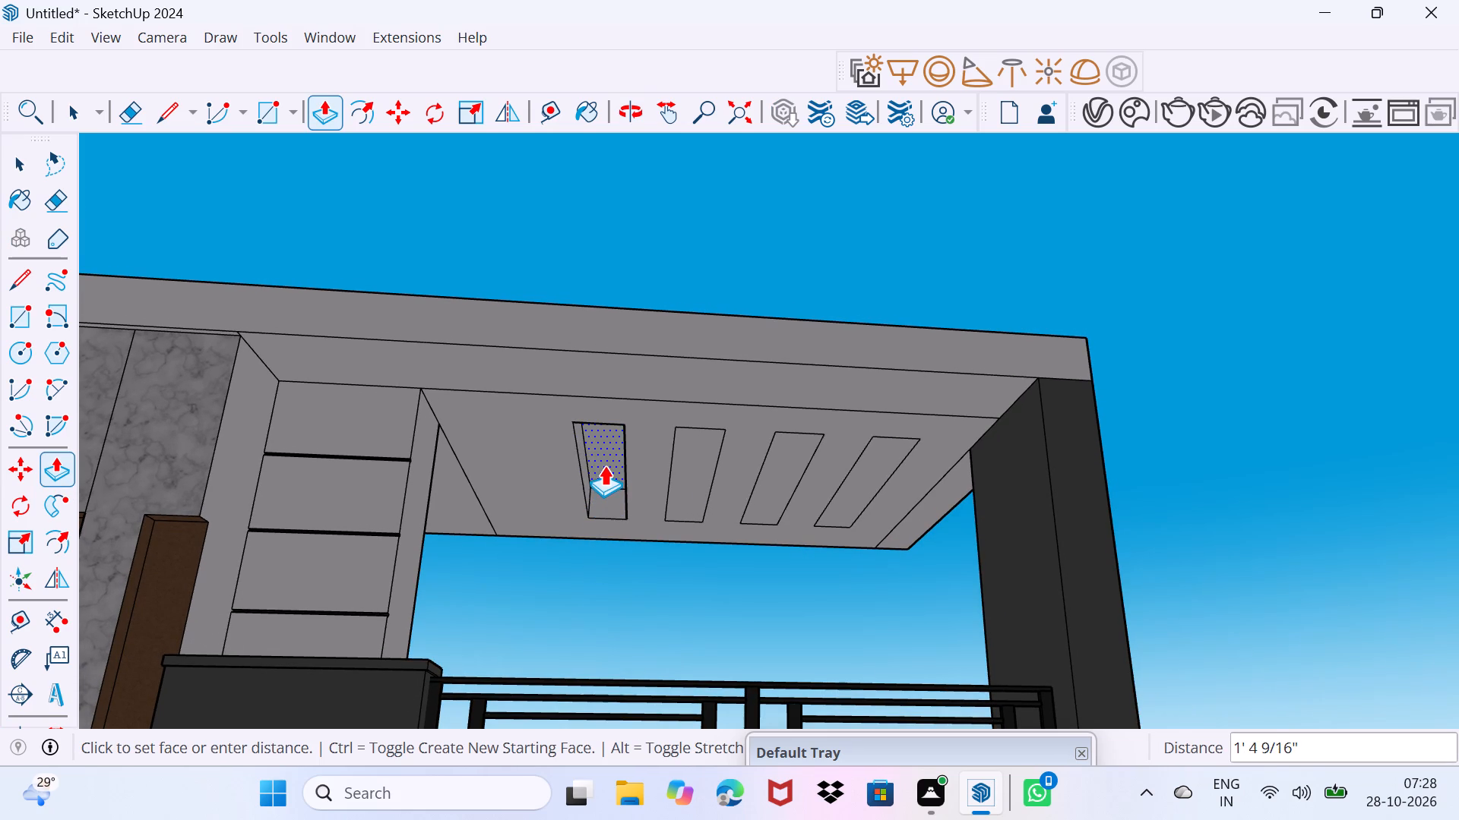
middle_drag(606, 468, 631, 661)
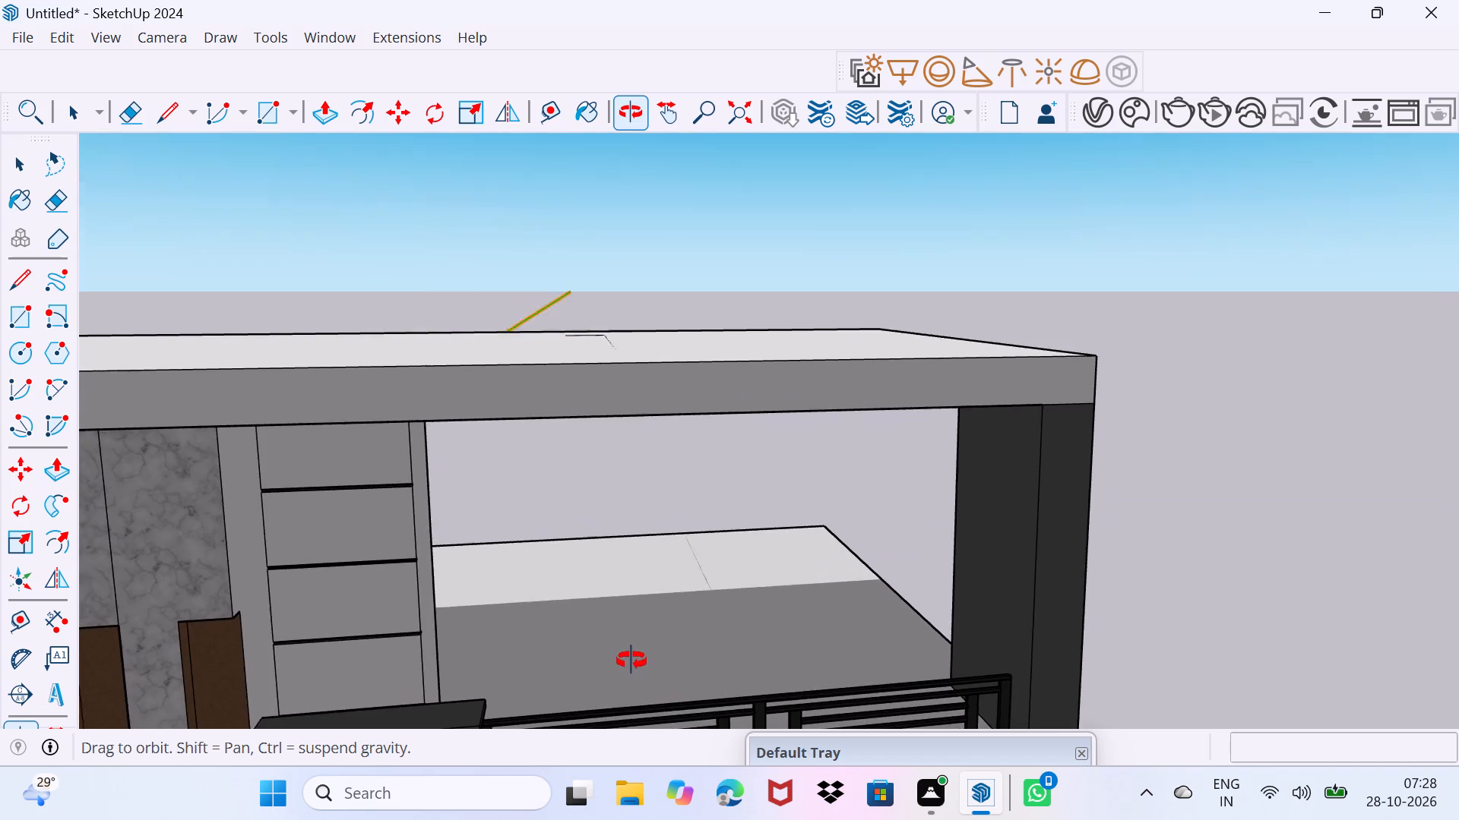
middle_drag(631, 661, 624, 607)
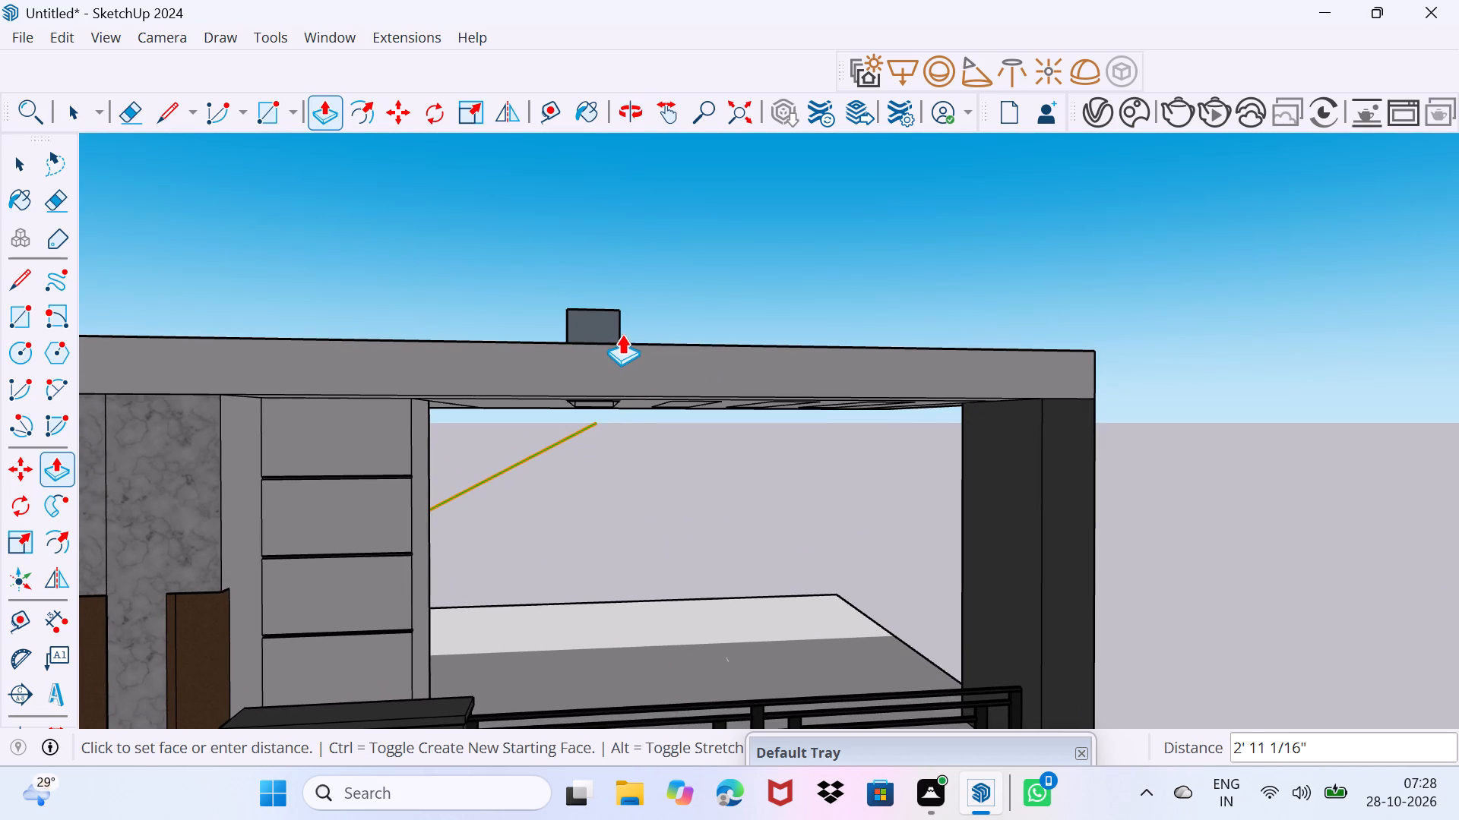
click(622, 334)
middle_drag(670, 412, 650, 266)
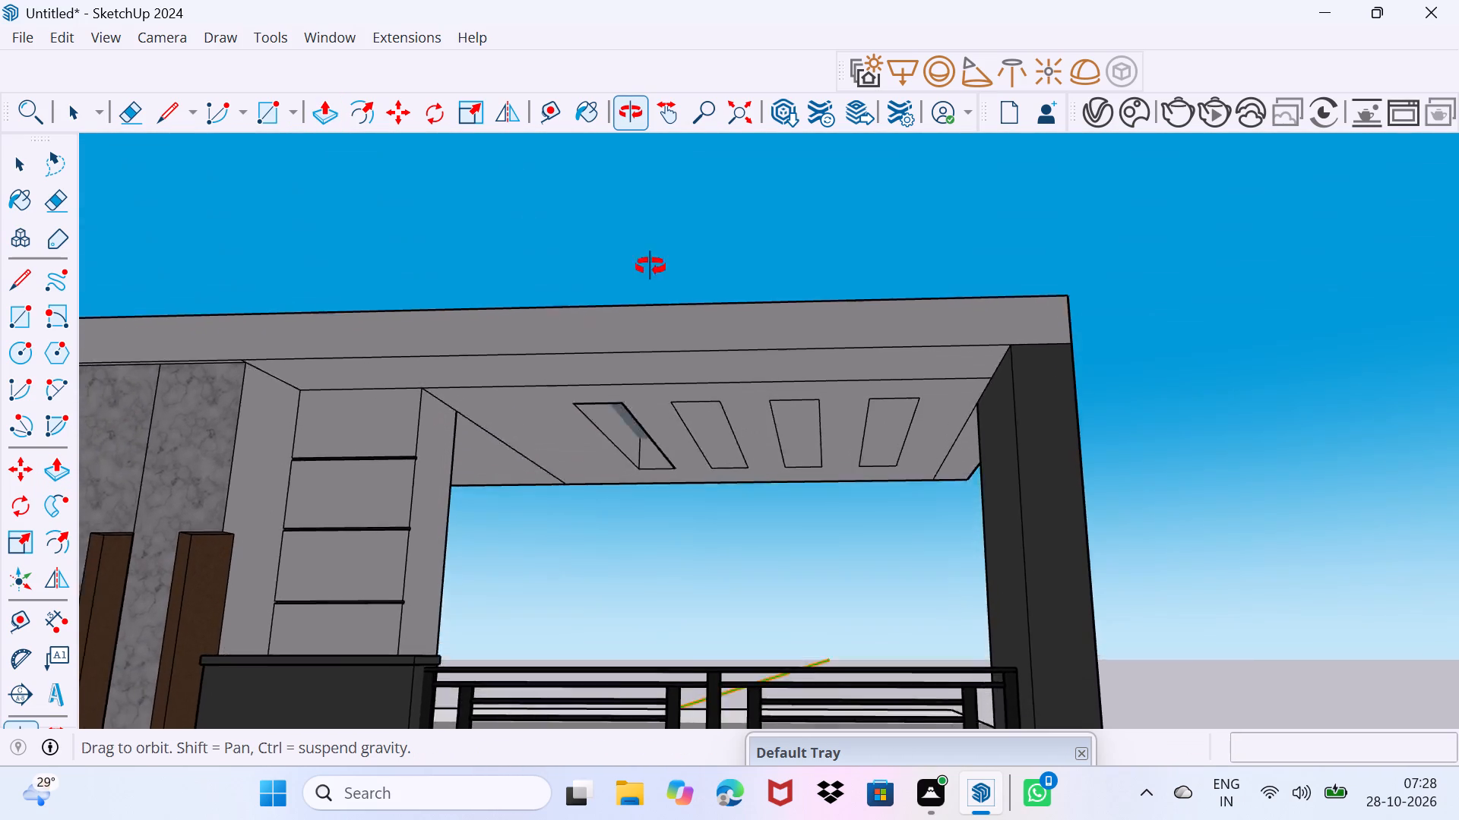
middle_drag(650, 266, 692, 257)
click(682, 441)
middle_drag(660, 317, 654, 410)
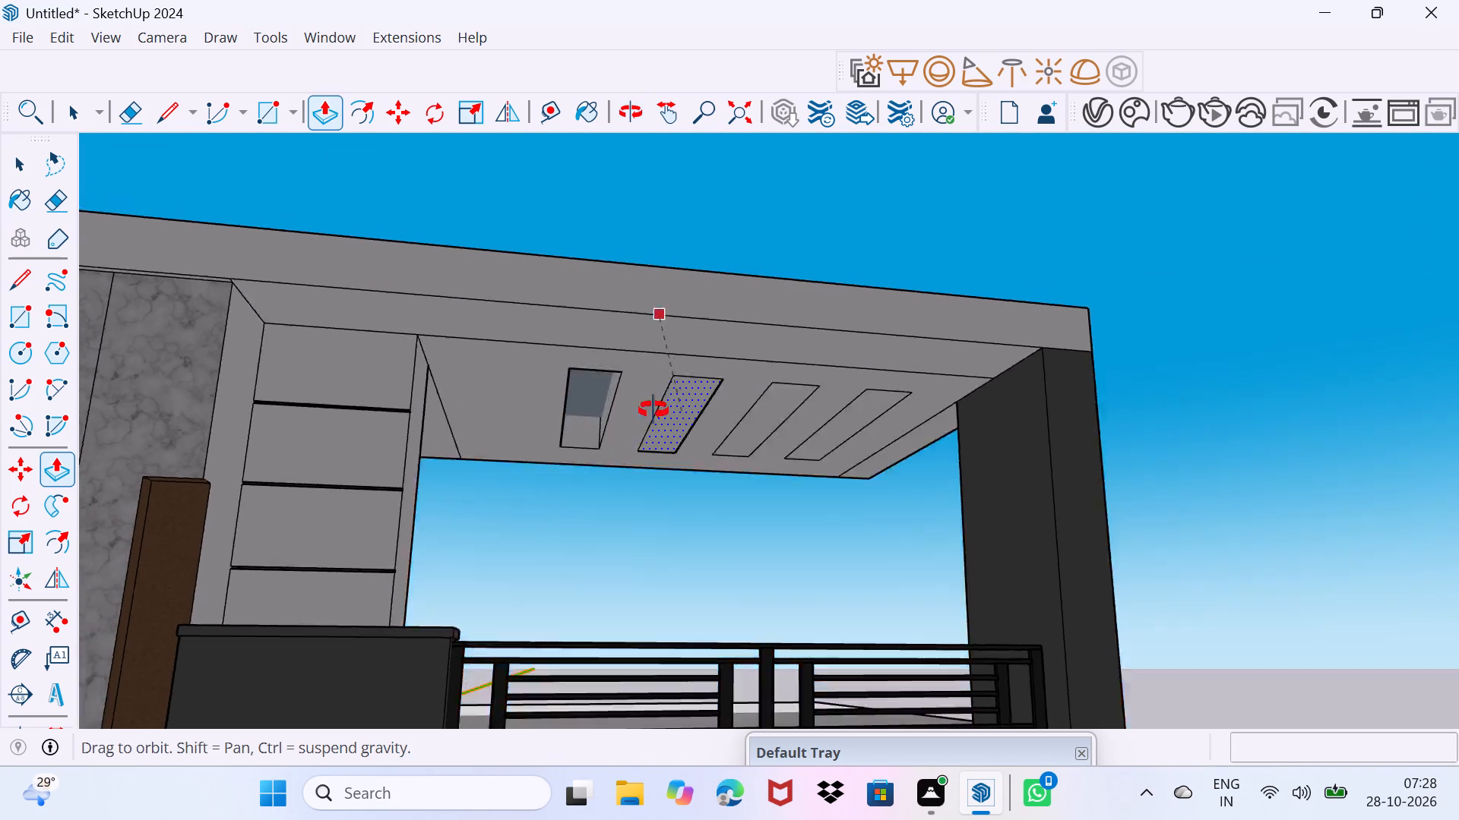
middle_drag(654, 410, 635, 455)
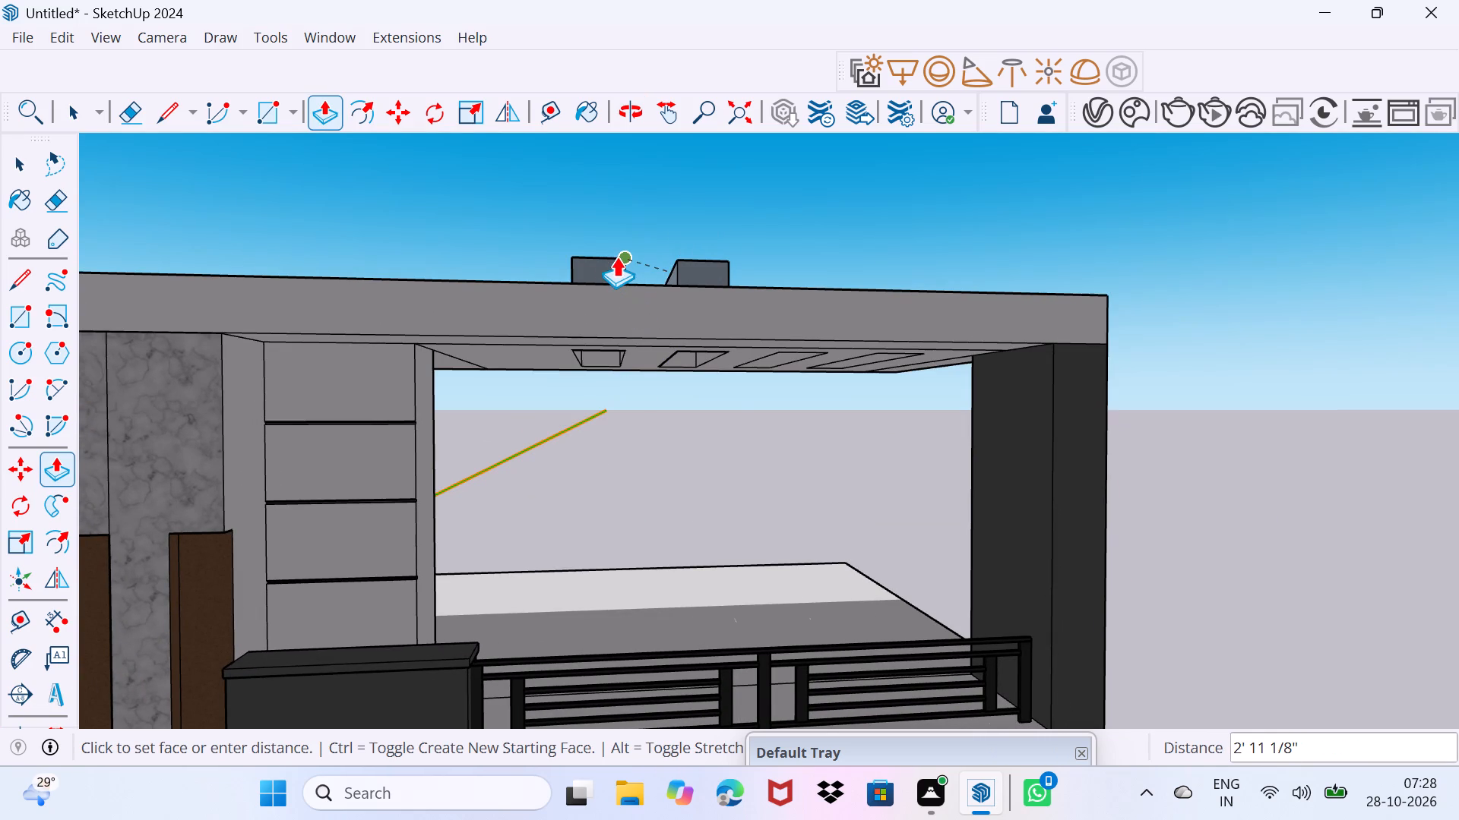
click(616, 257)
click(769, 360)
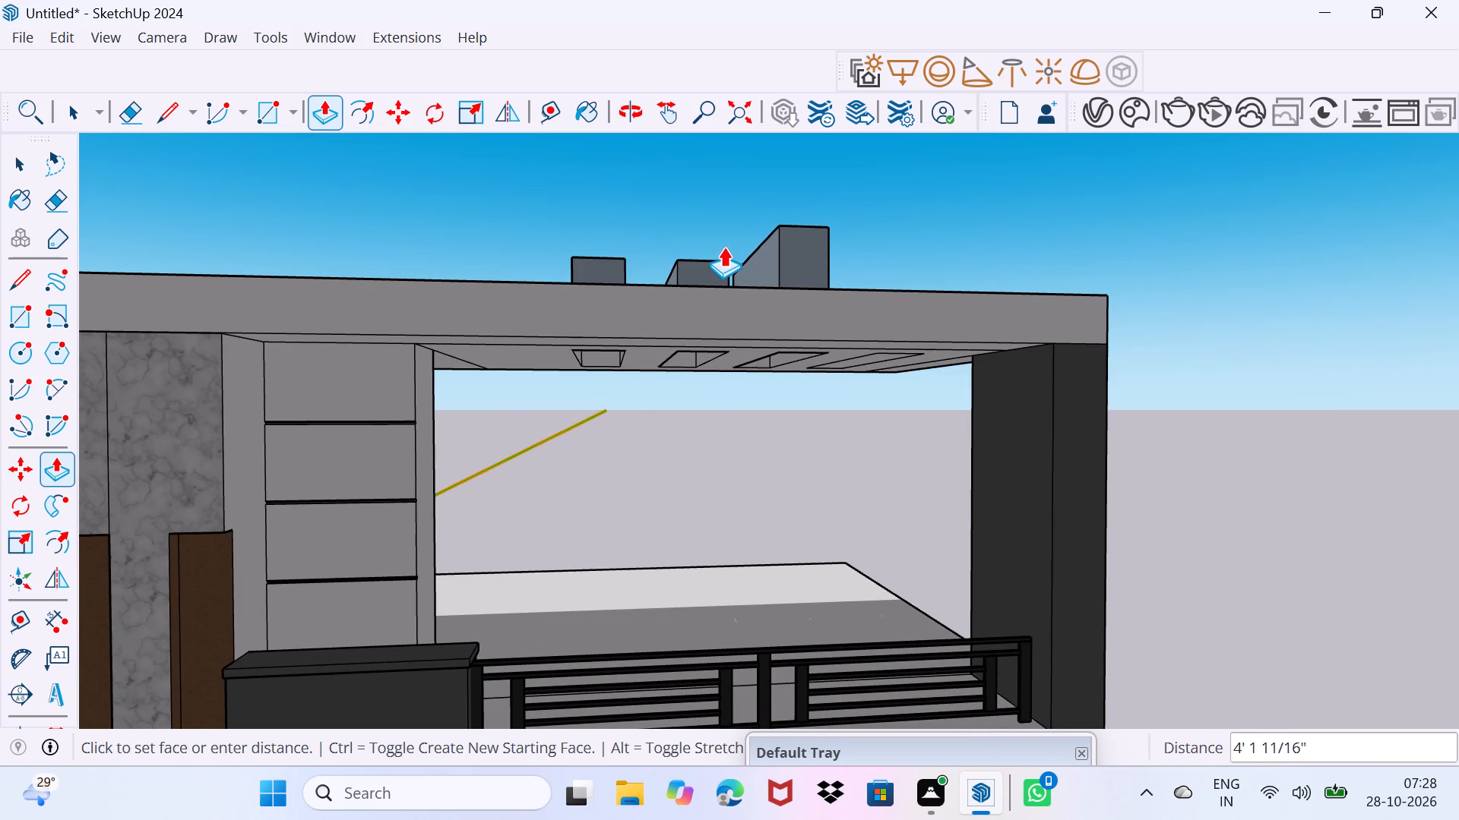
click(711, 256)
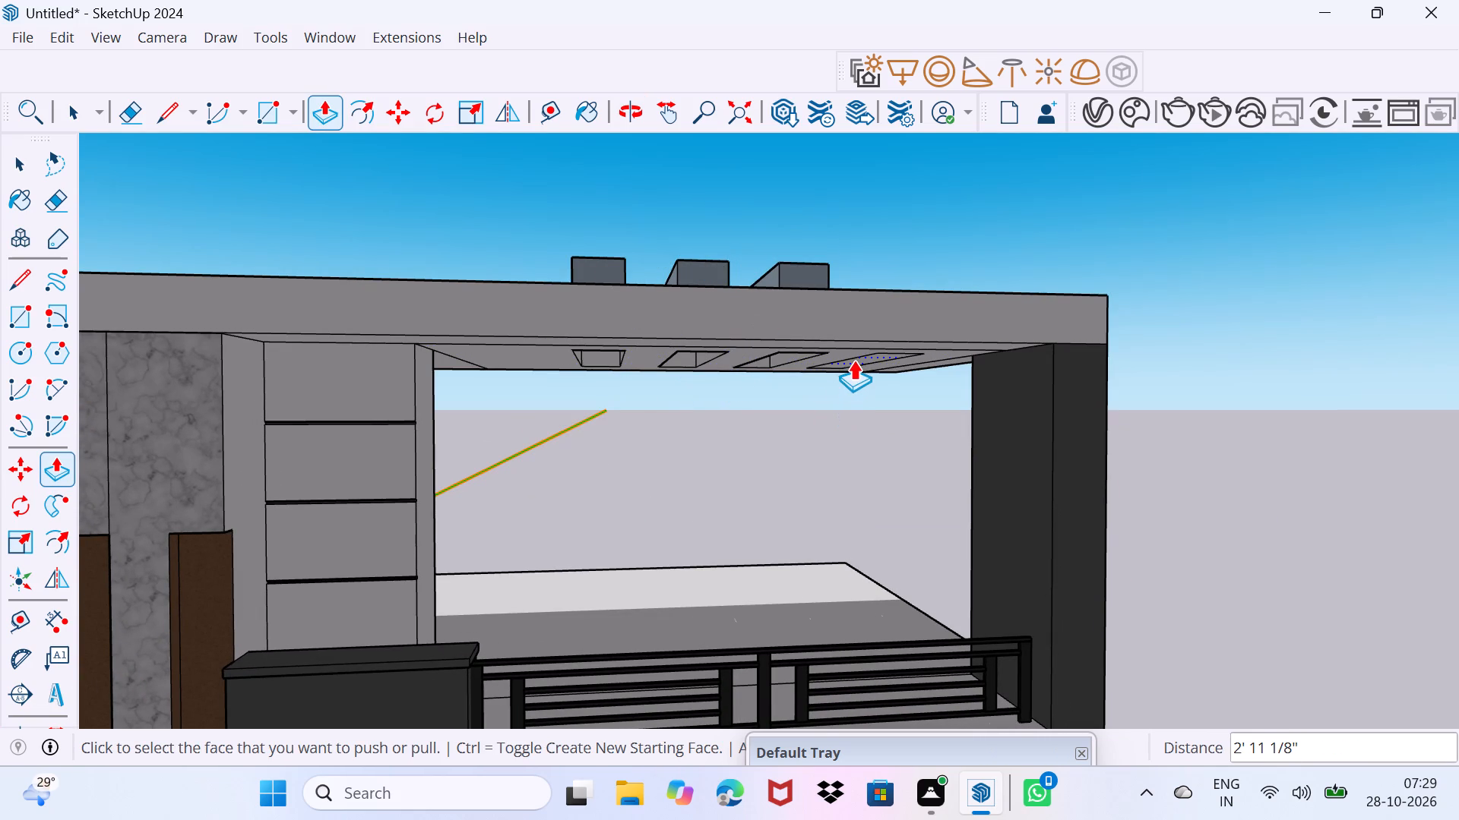
click(853, 360)
click(815, 259)
Lower the tops of the four boxes above the roof slab, the first by about 10" and the others to a similar height.
middle_drag(764, 270, 767, 428)
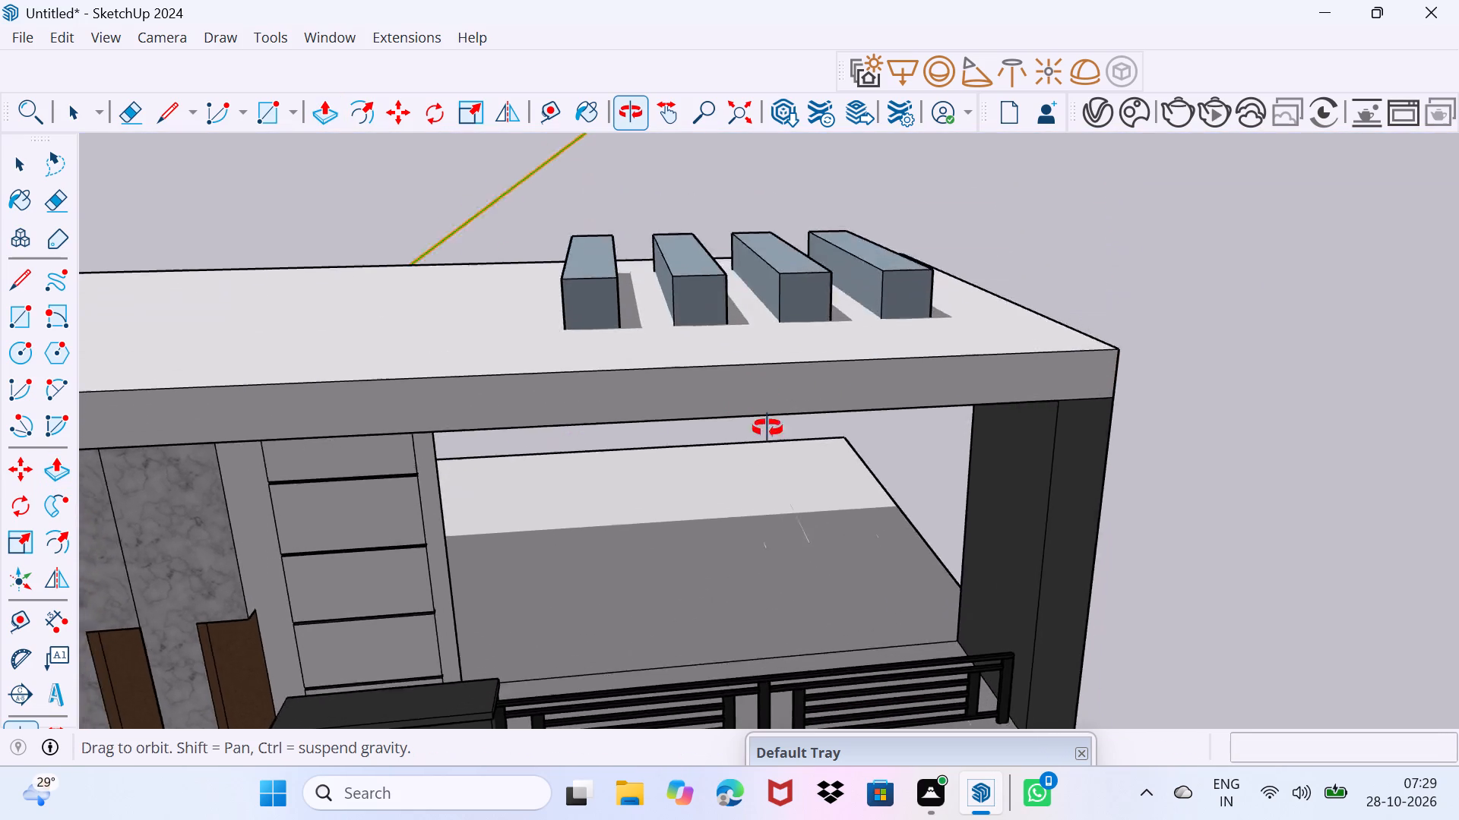
middle_drag(767, 428, 844, 494)
click(597, 307)
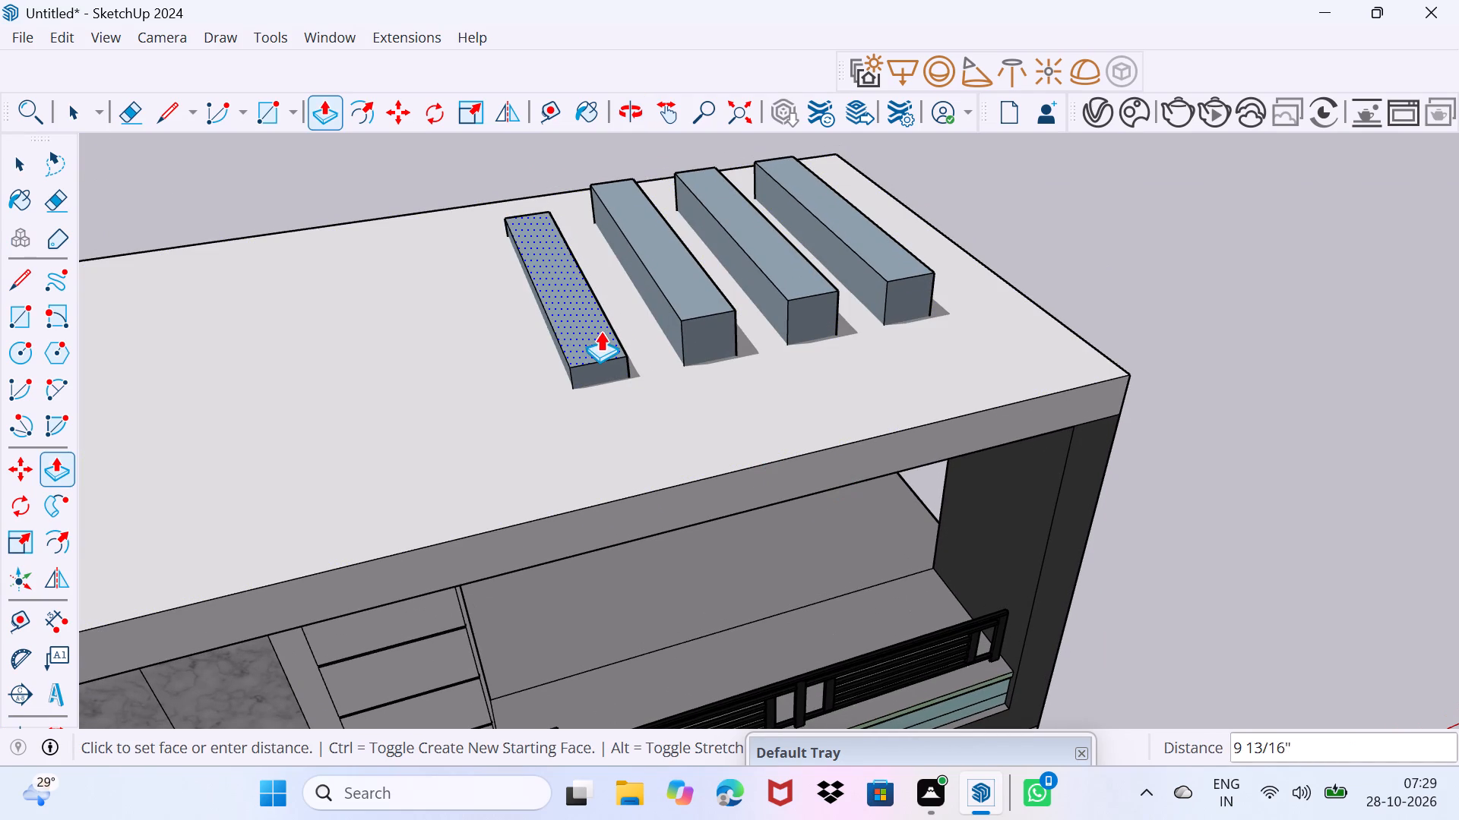
click(602, 335)
click(709, 292)
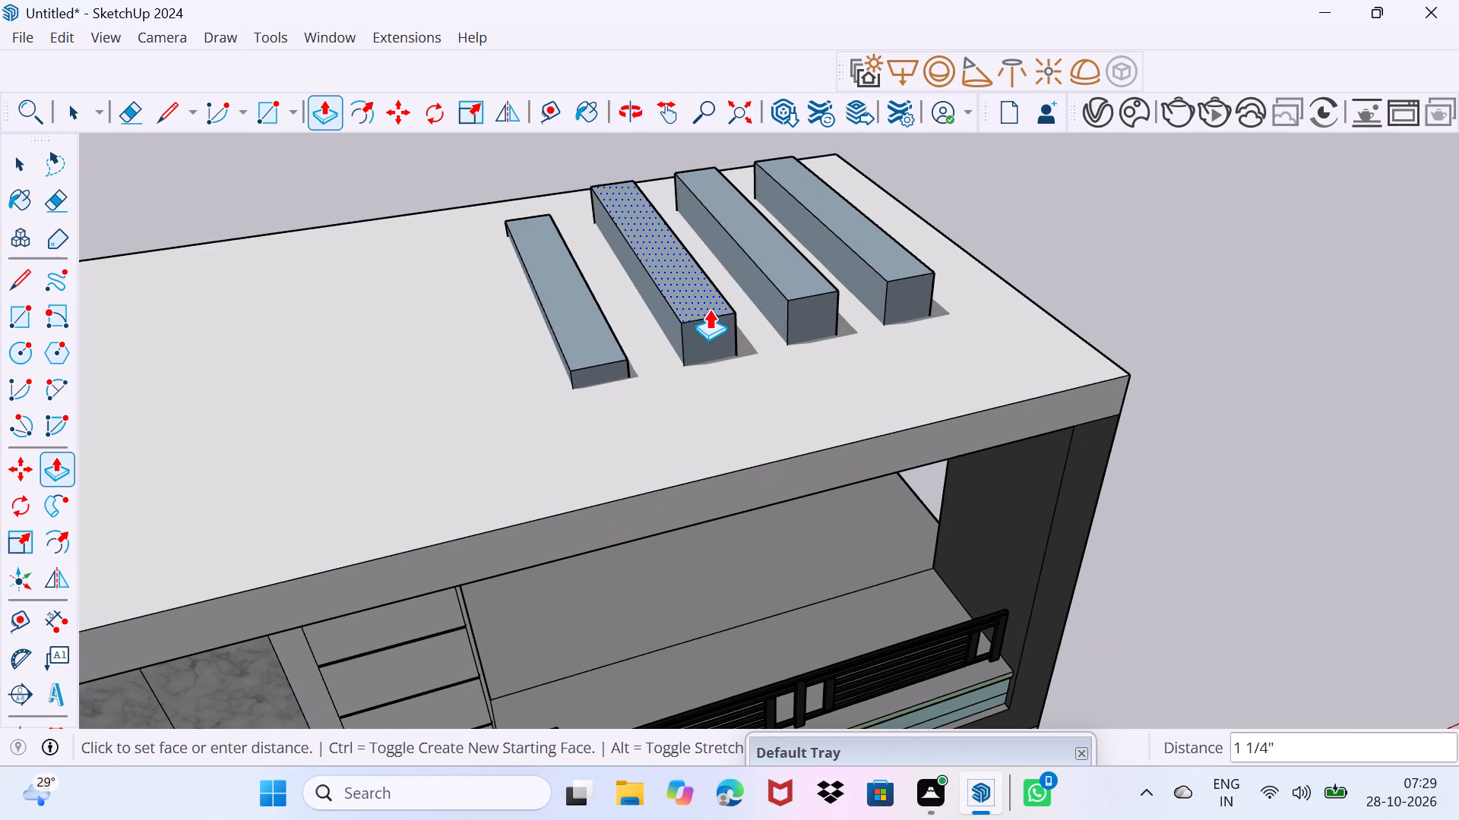
click(709, 317)
click(798, 265)
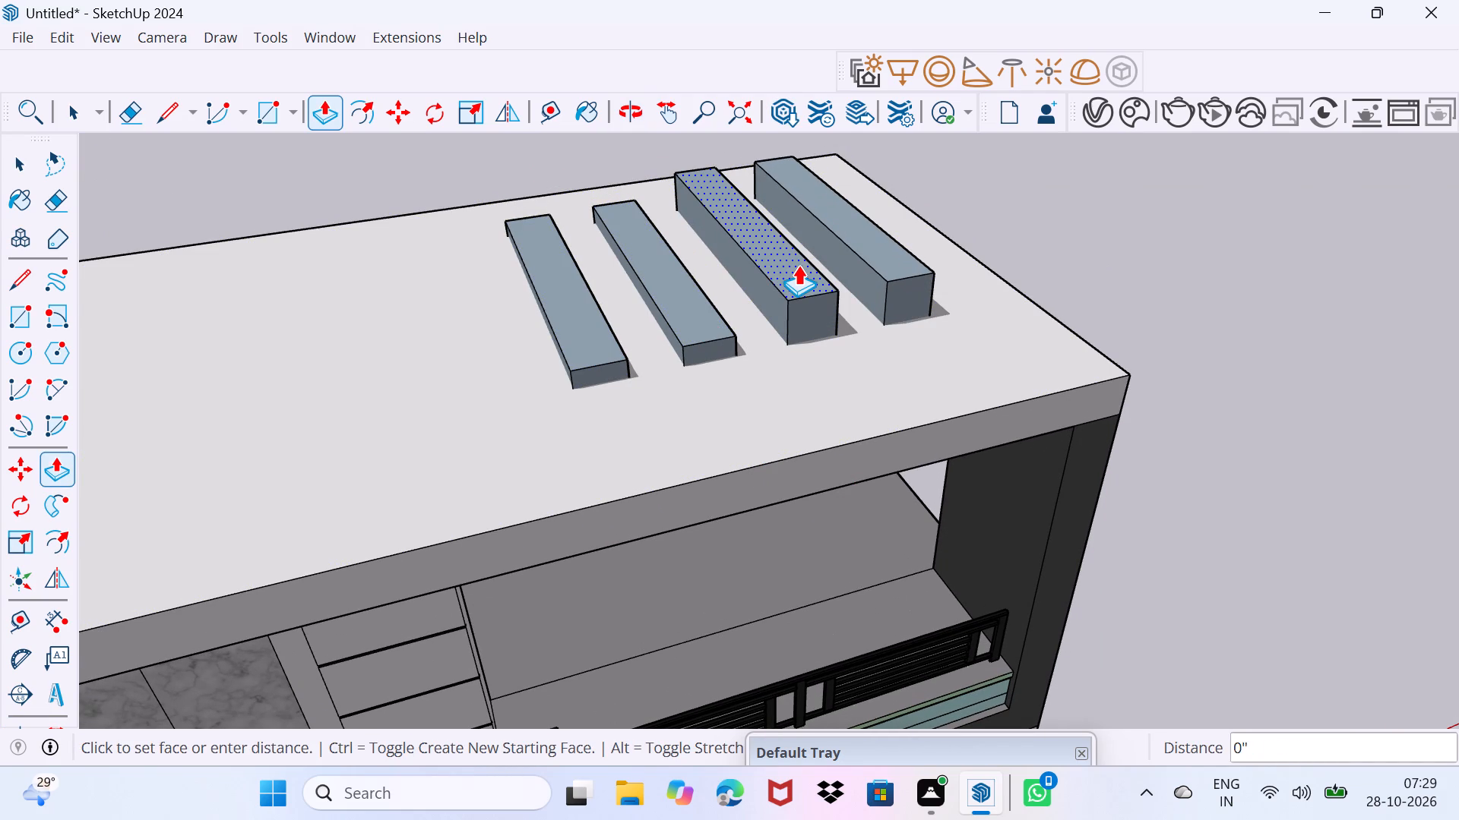
click(799, 292)
click(907, 256)
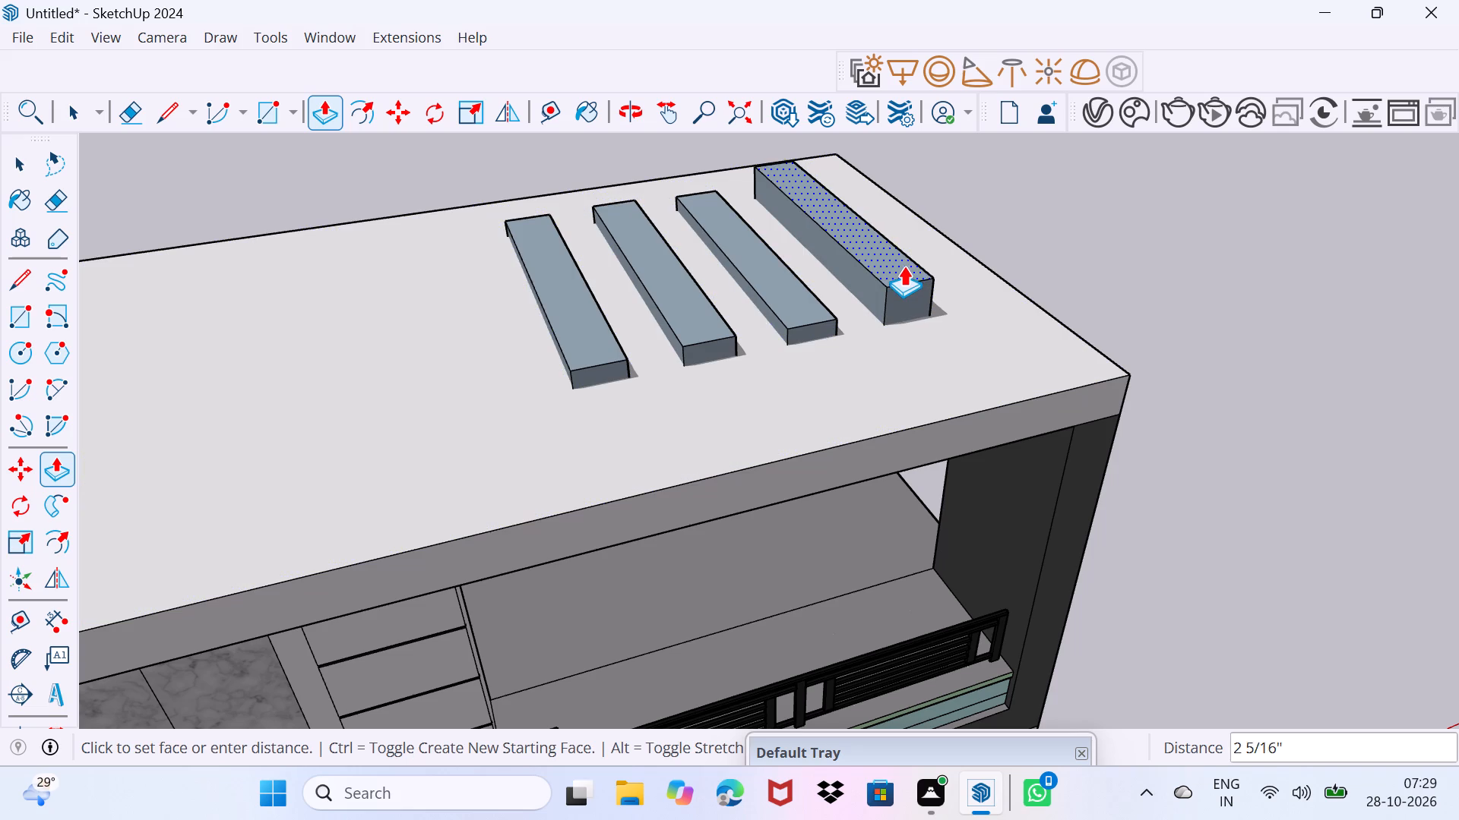
click(904, 281)
key(space)
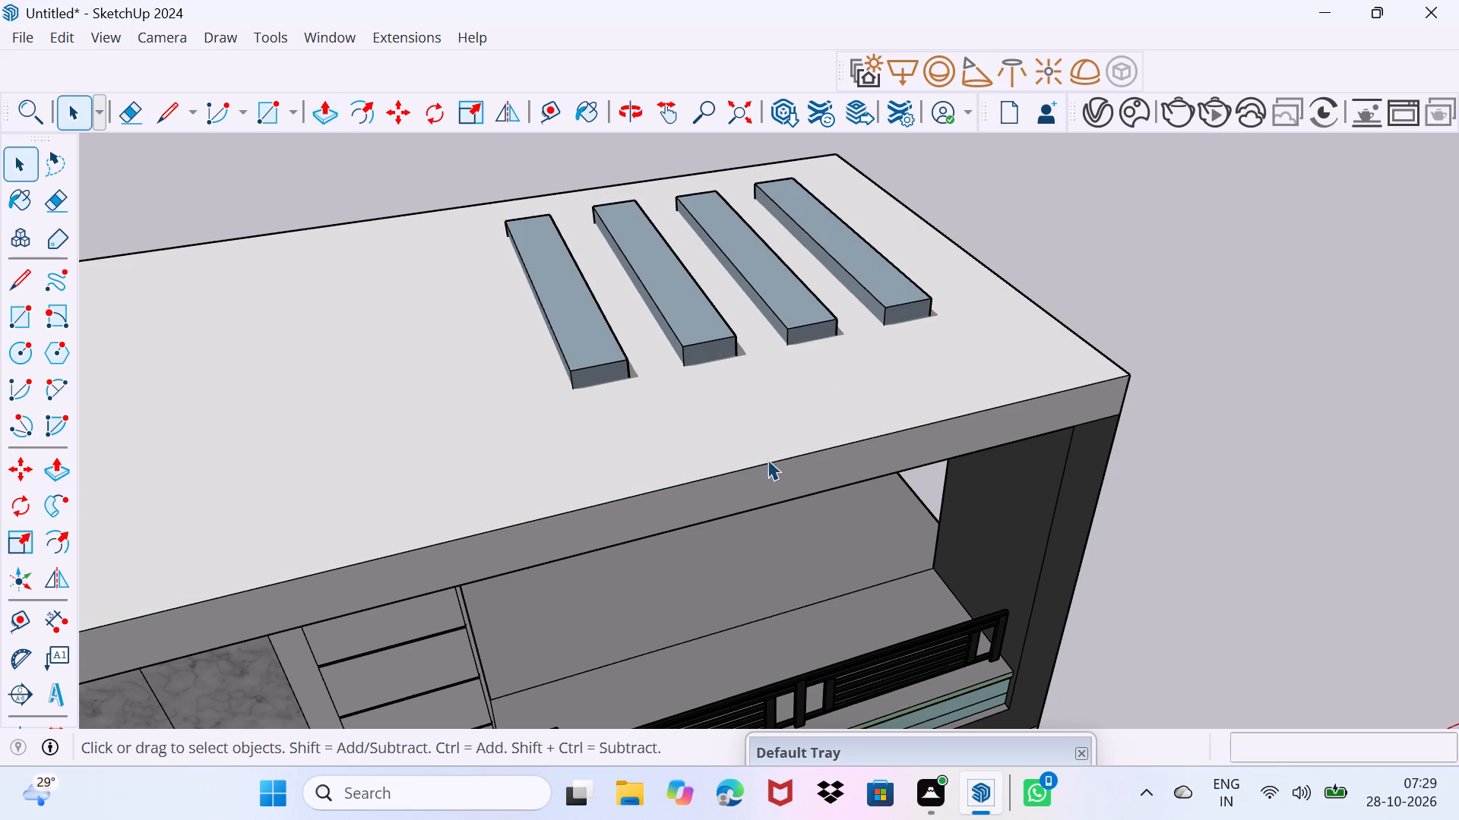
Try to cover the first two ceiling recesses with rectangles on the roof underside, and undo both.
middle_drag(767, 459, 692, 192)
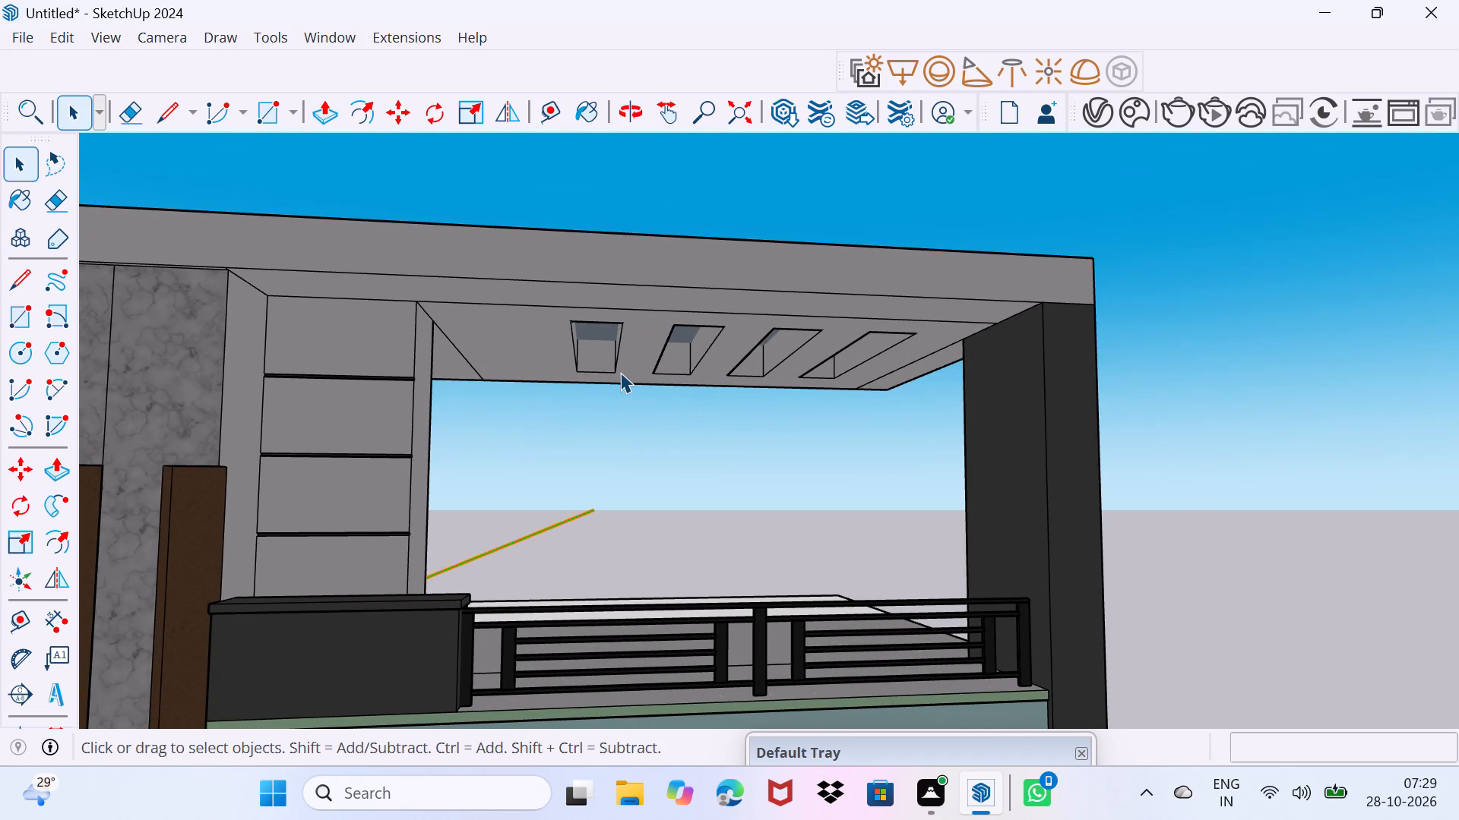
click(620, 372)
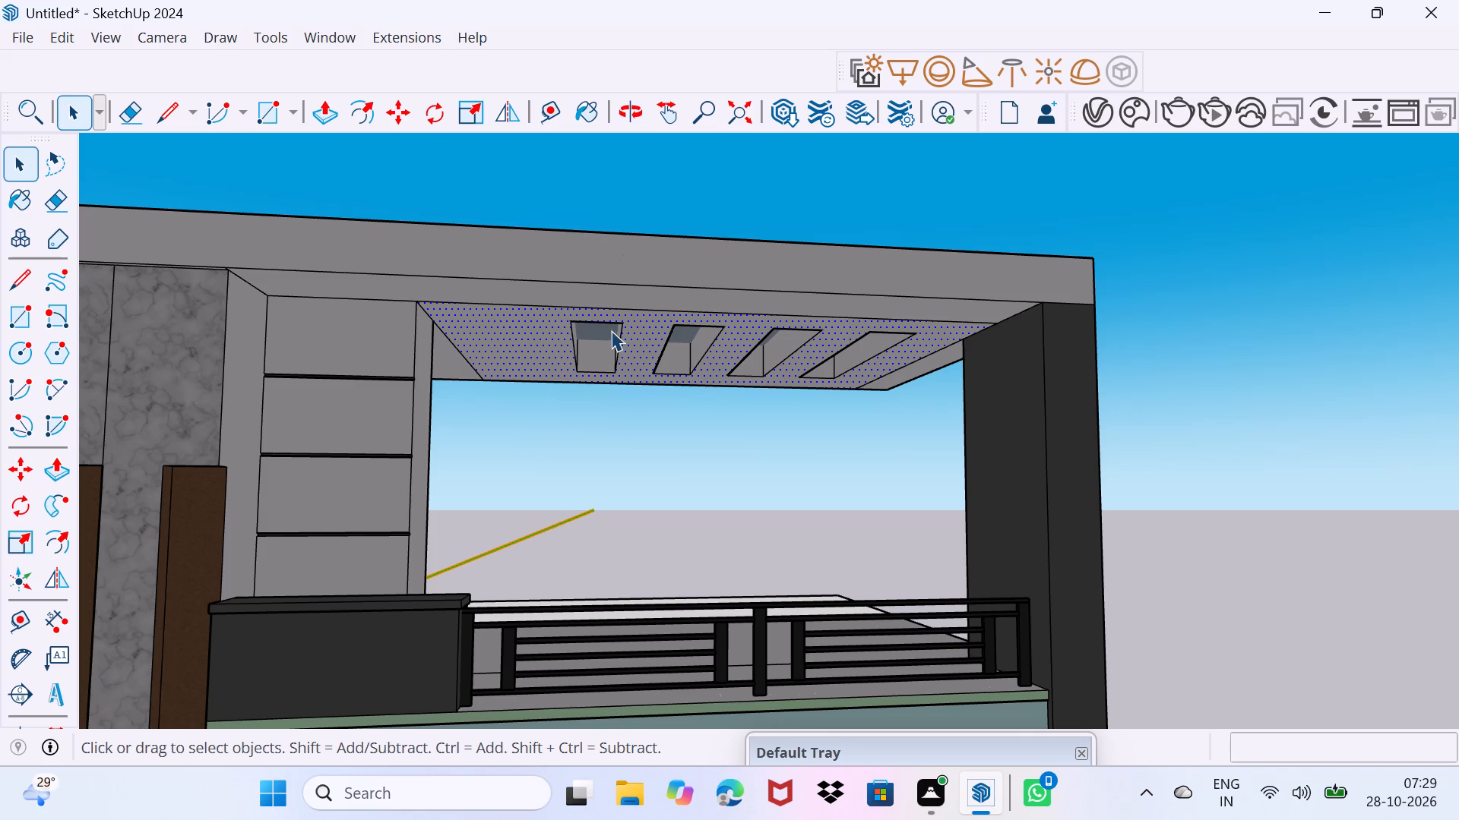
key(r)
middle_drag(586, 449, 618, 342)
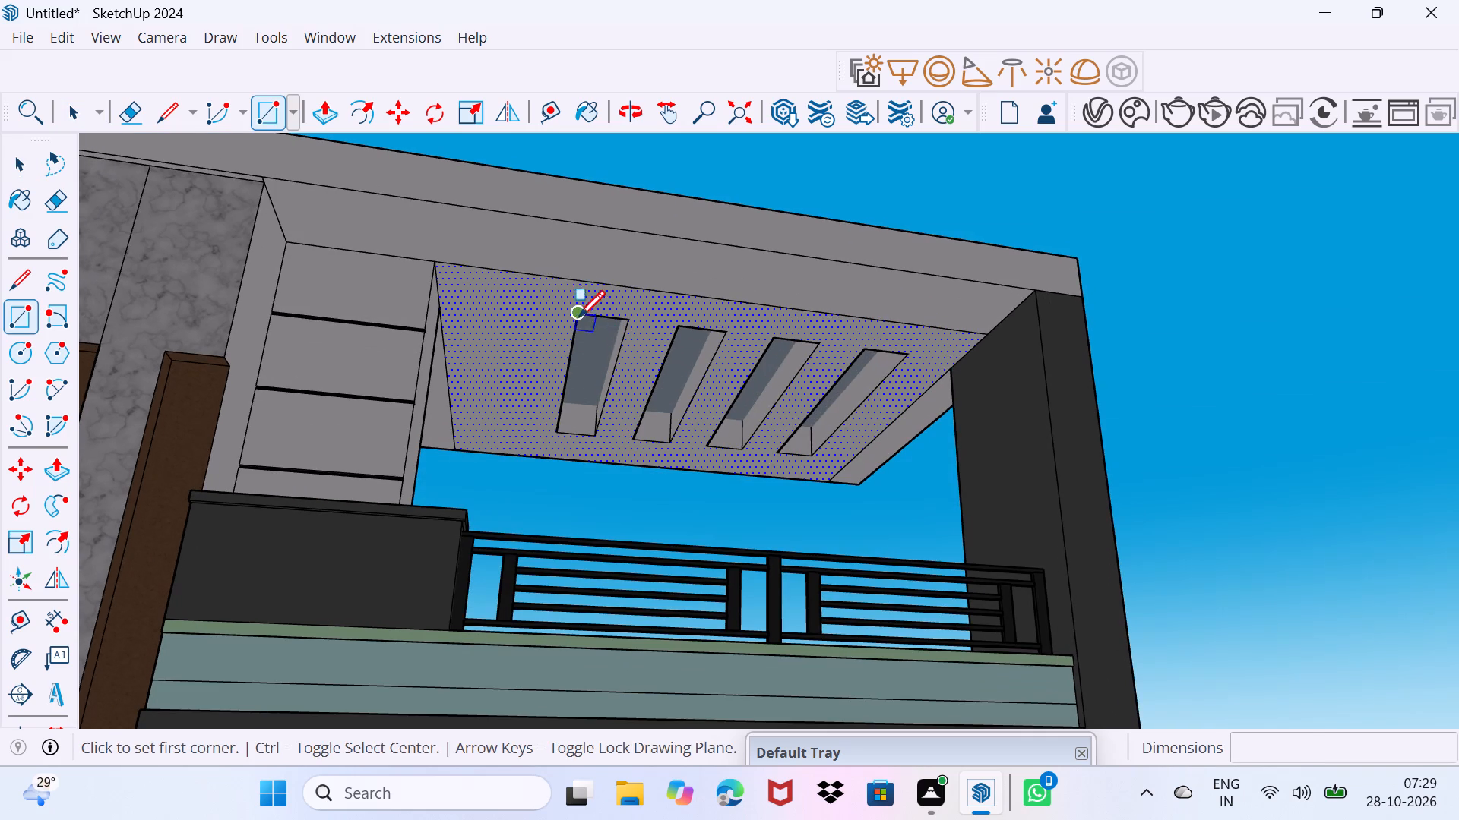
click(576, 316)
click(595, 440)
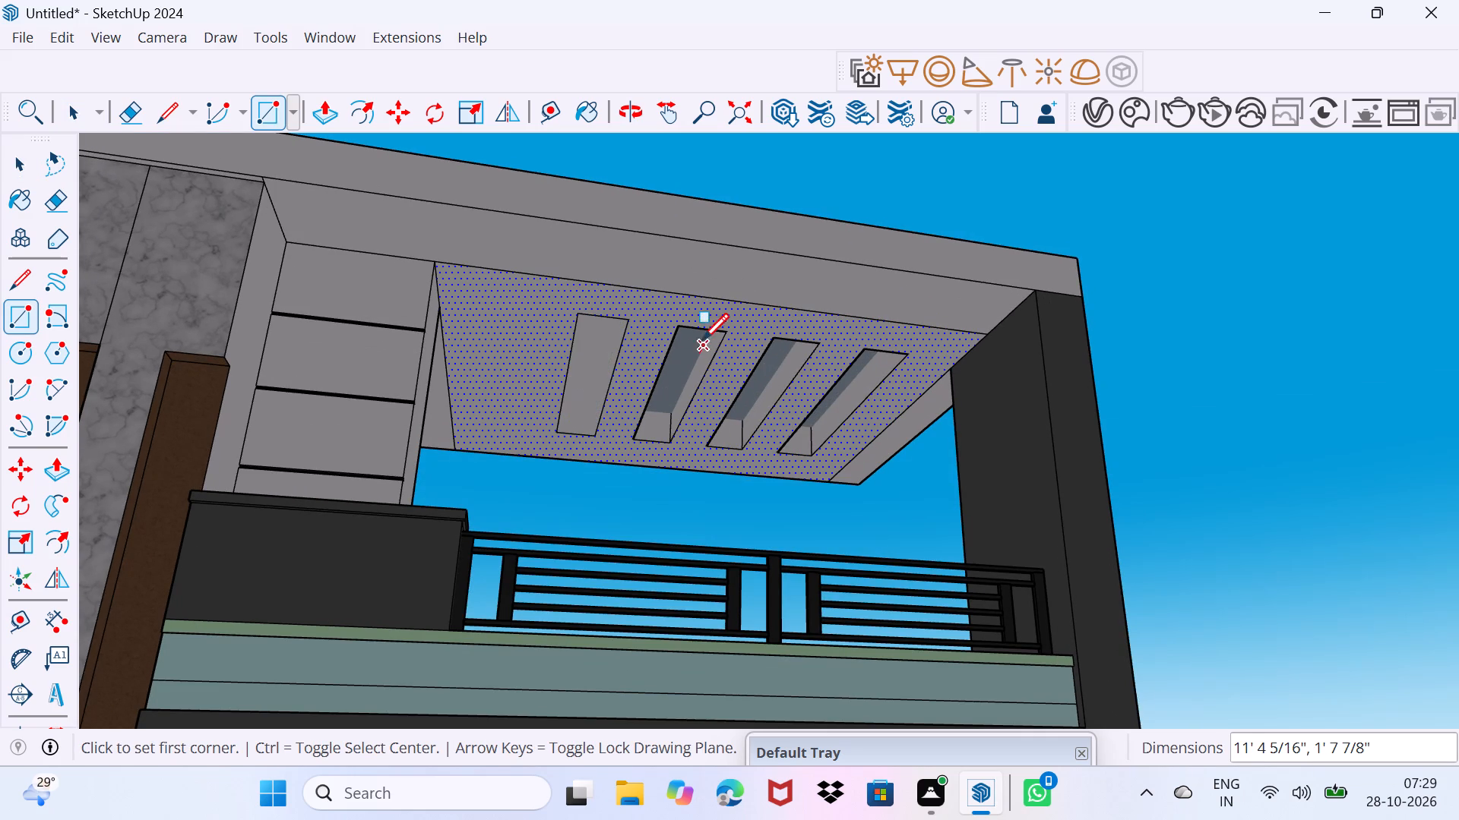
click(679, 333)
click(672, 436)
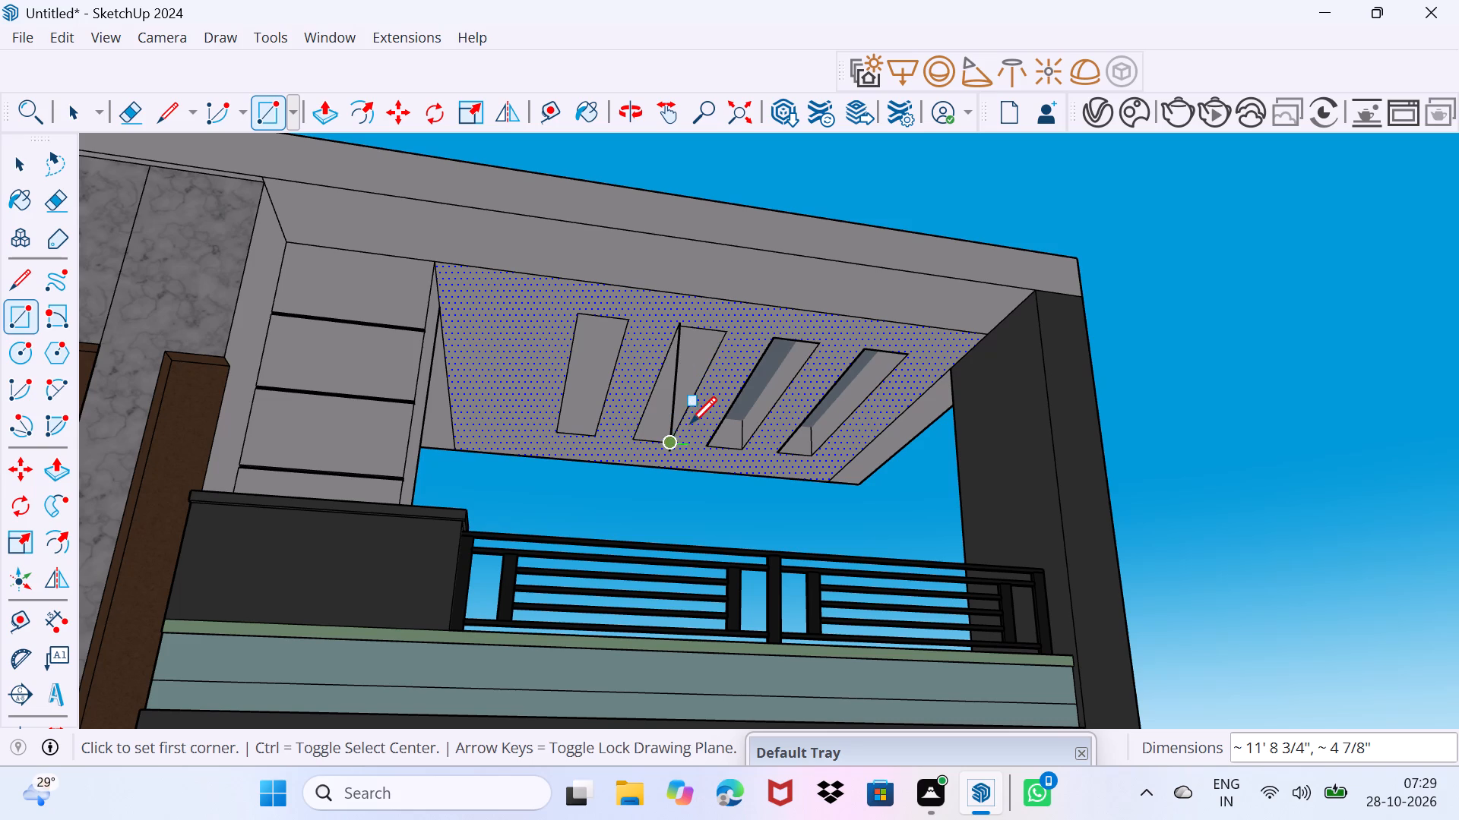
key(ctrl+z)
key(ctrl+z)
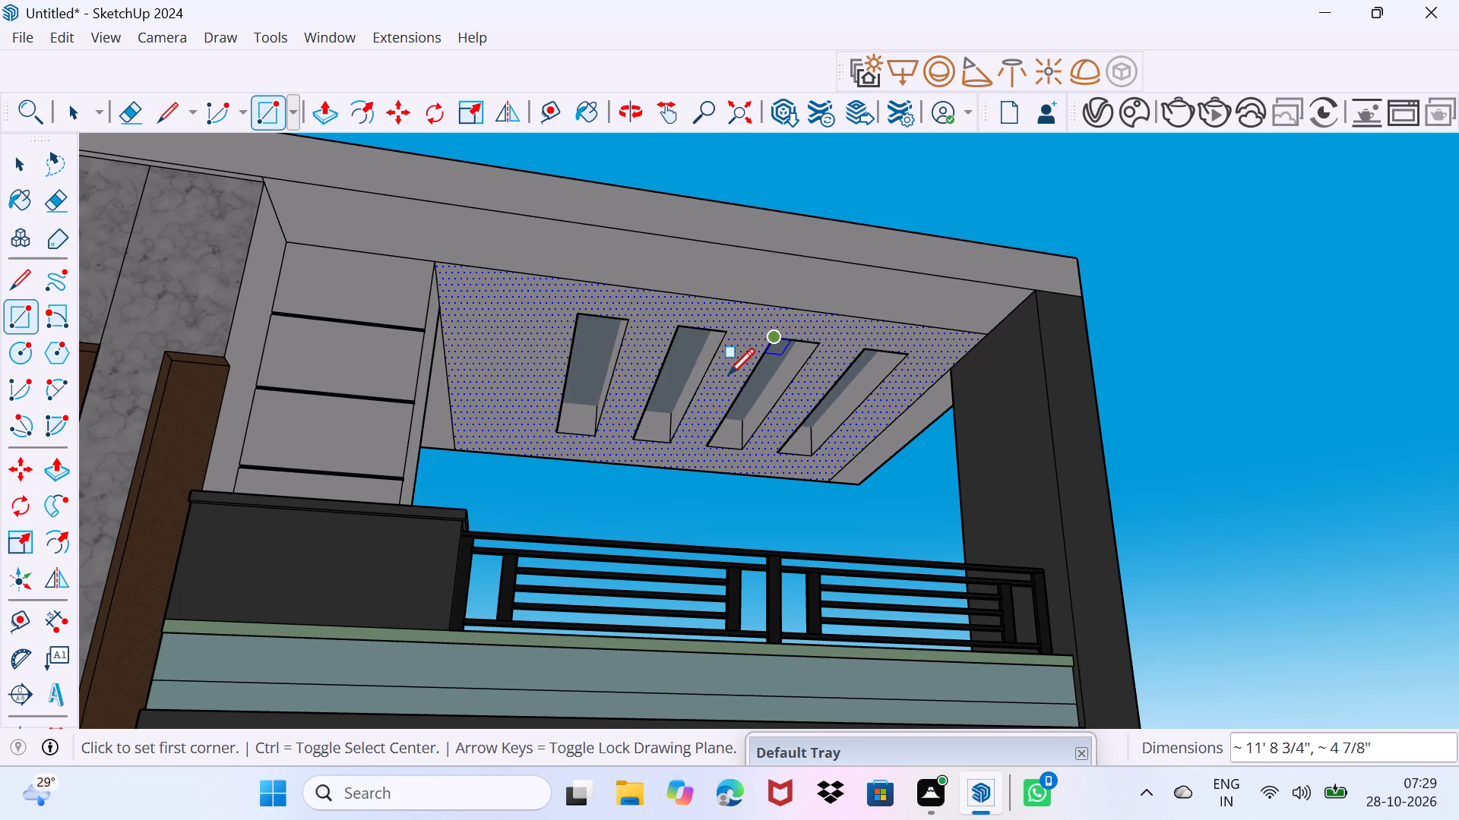
Cover the four ceiling recesses on the balcony roof's underside with rectangles of 11' 4 5/16" by 1' 7 7/8".
scroll(624, 430, up, 2)
key(space)
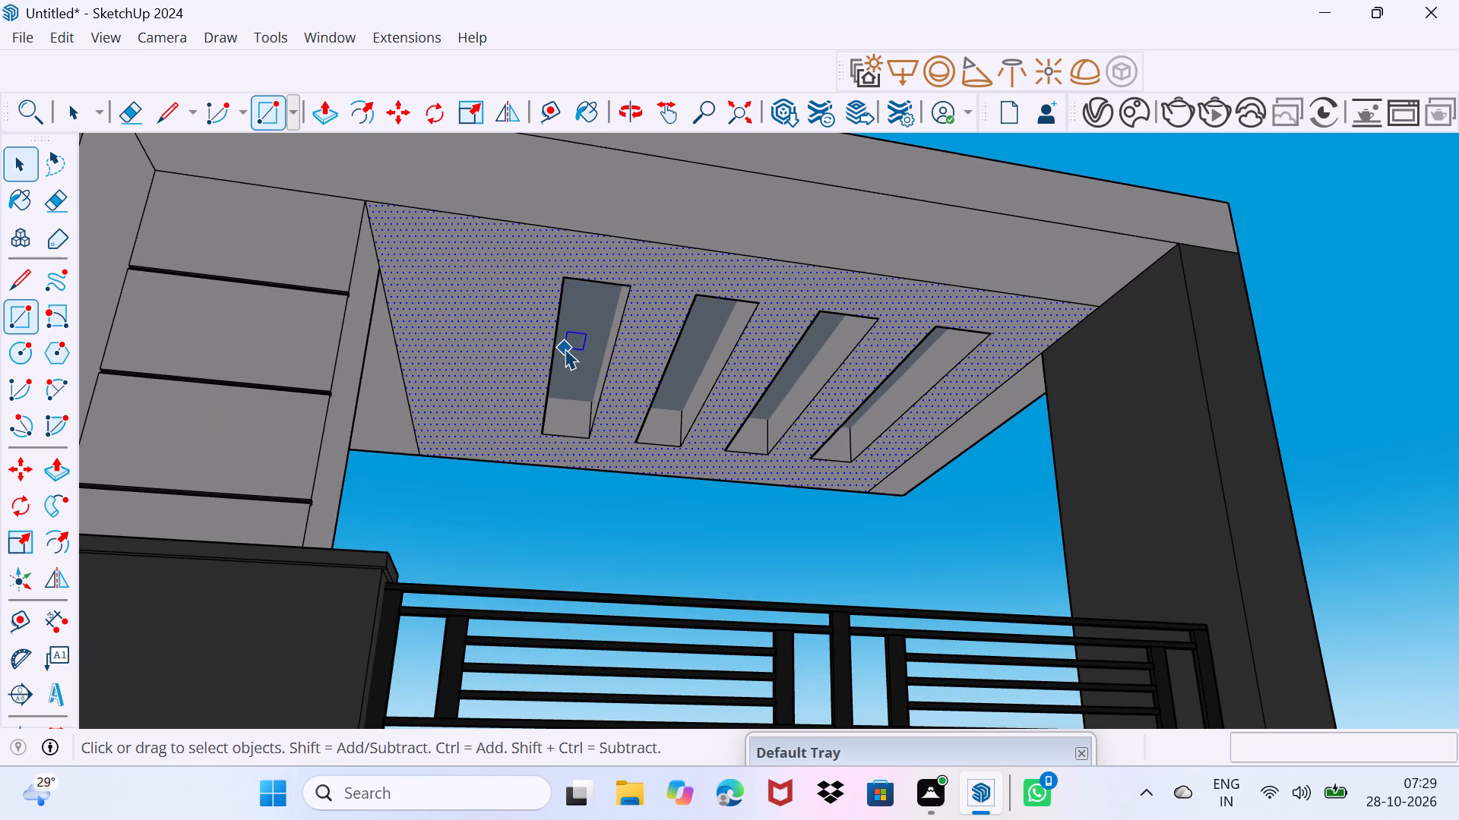
drag(540, 389, 552, 353)
key(r)
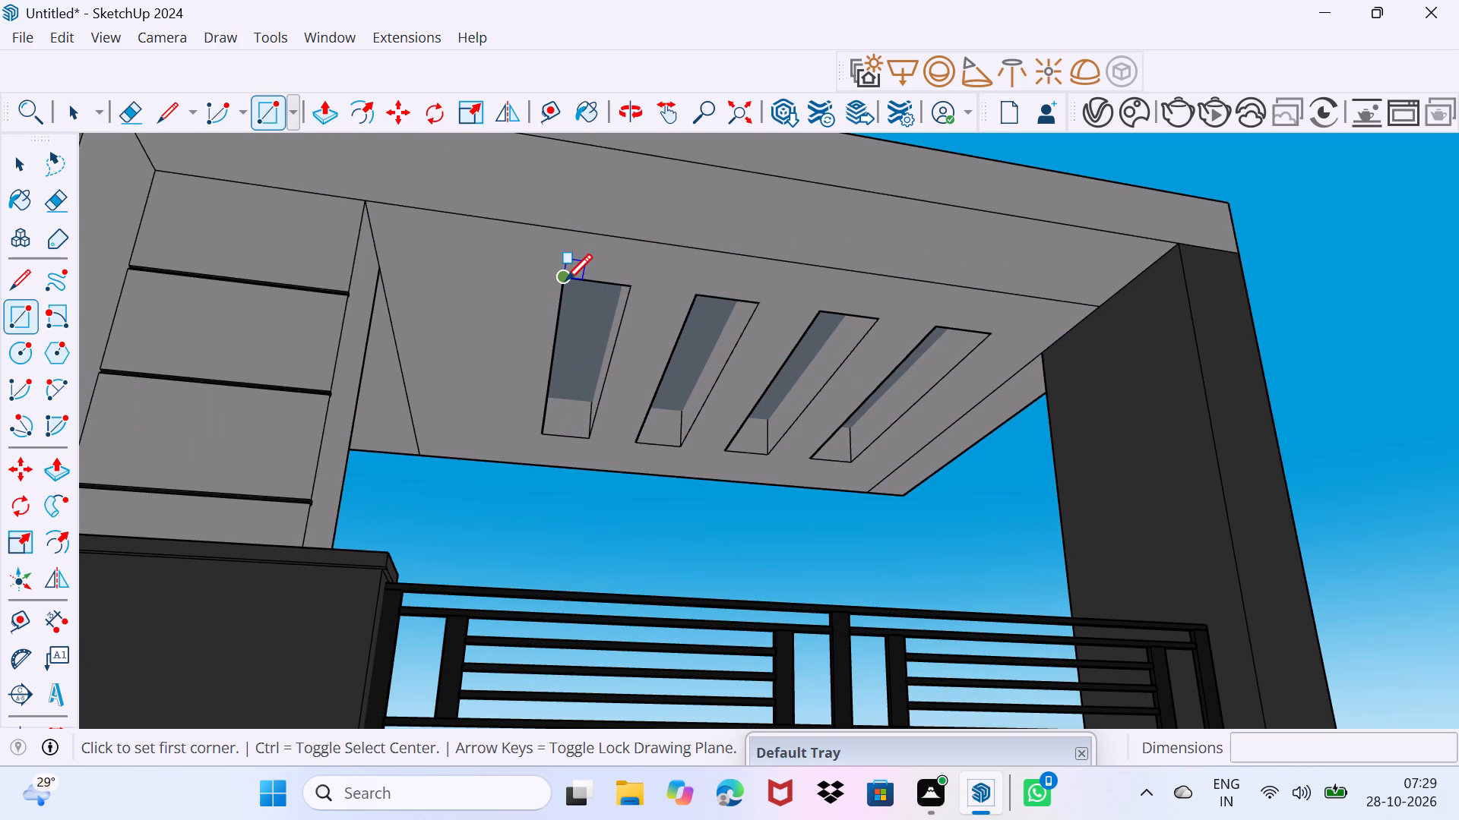
click(565, 280)
click(588, 443)
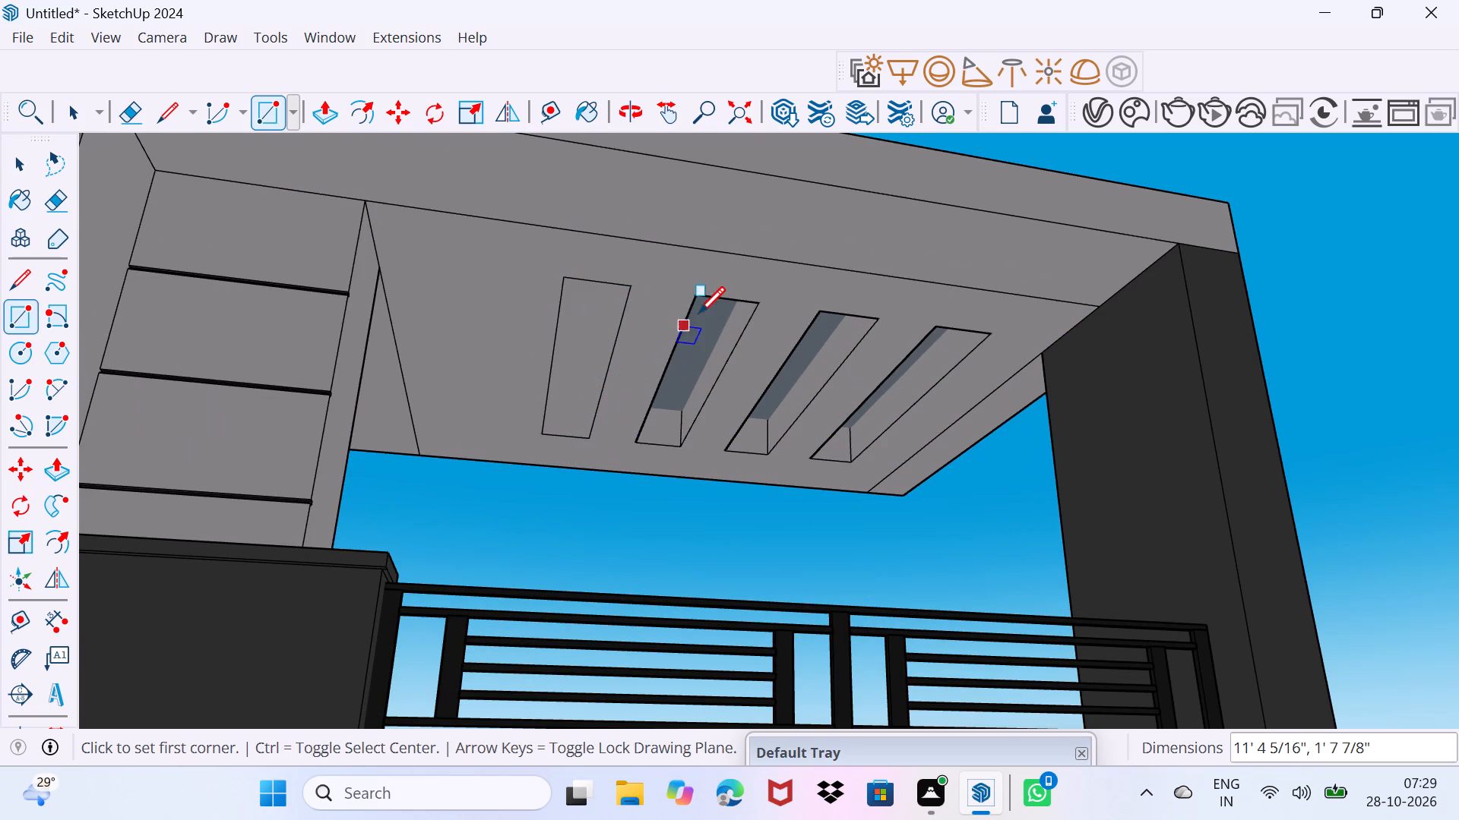
click(700, 307)
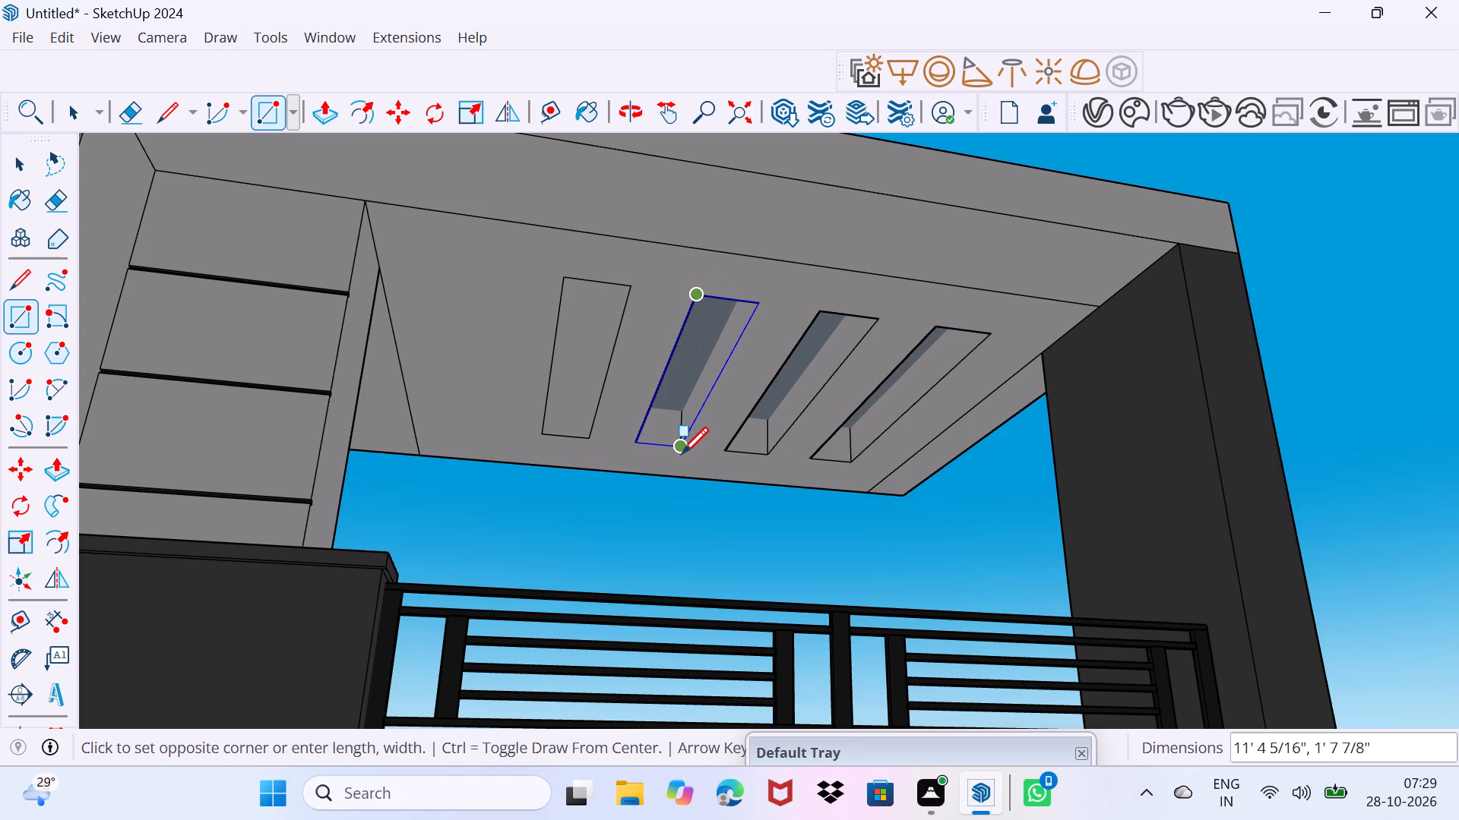
click(682, 453)
click(821, 317)
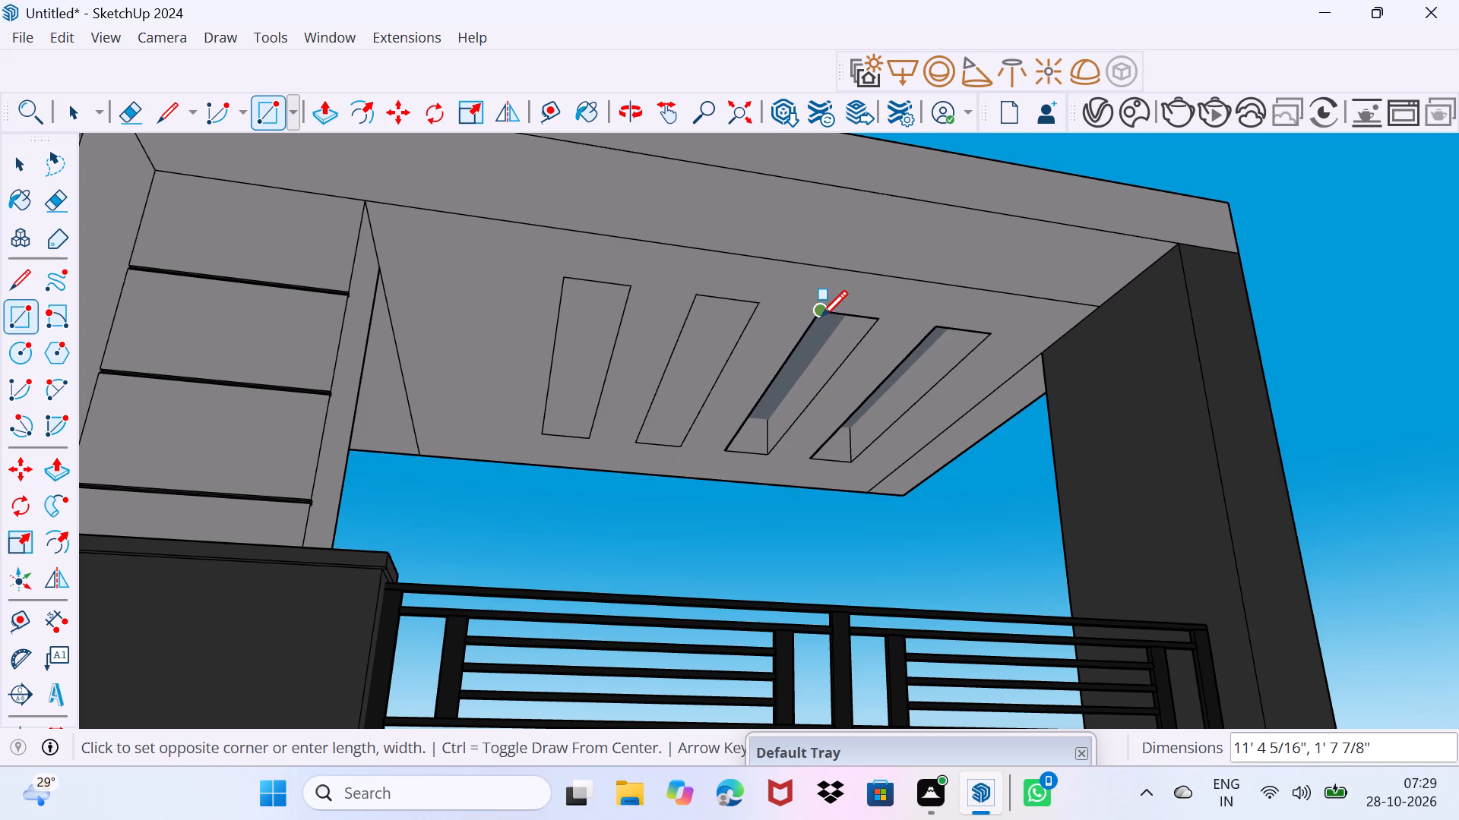
click(769, 457)
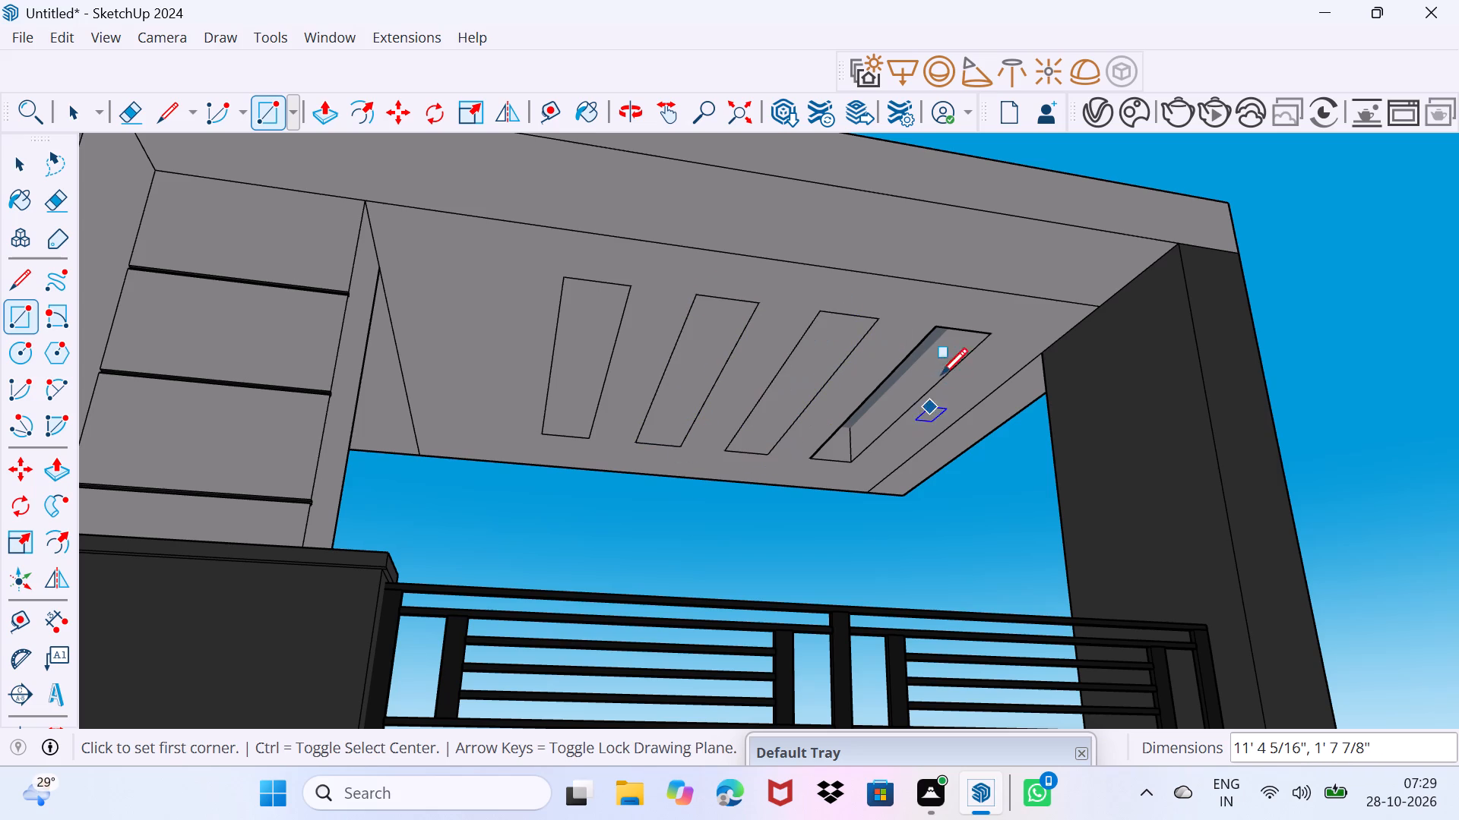
click(935, 329)
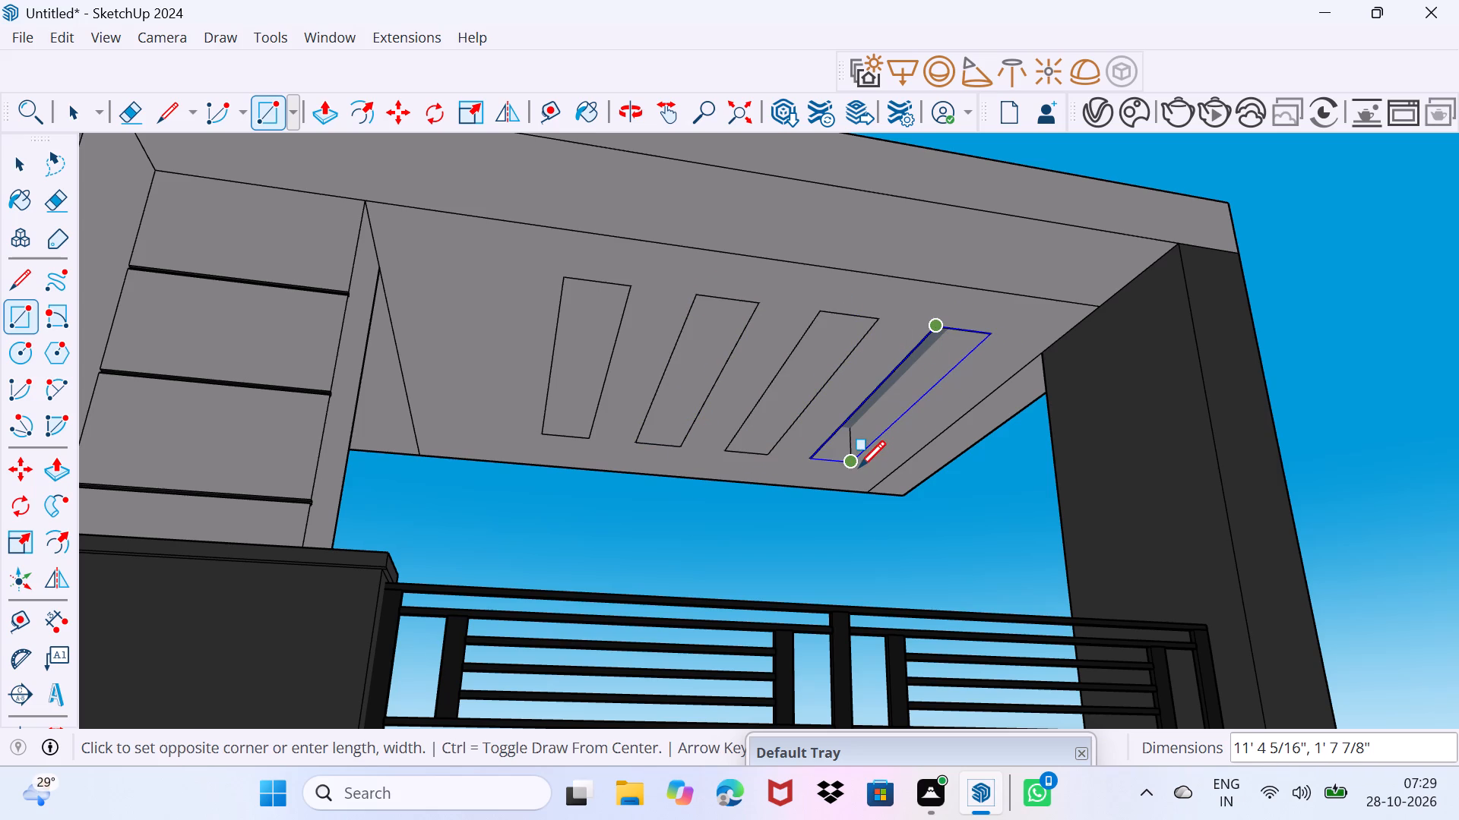
click(859, 467)
key(space)
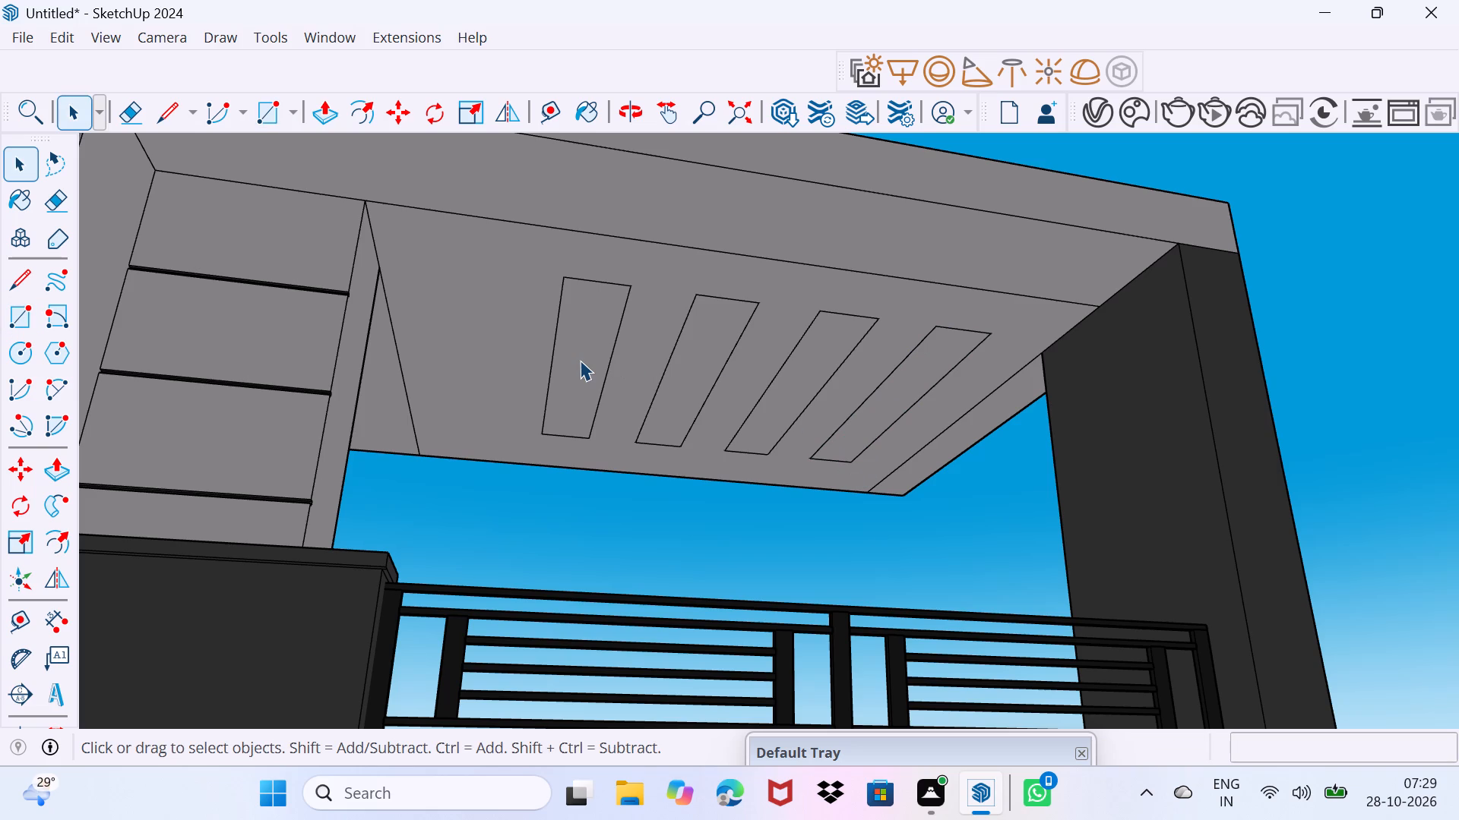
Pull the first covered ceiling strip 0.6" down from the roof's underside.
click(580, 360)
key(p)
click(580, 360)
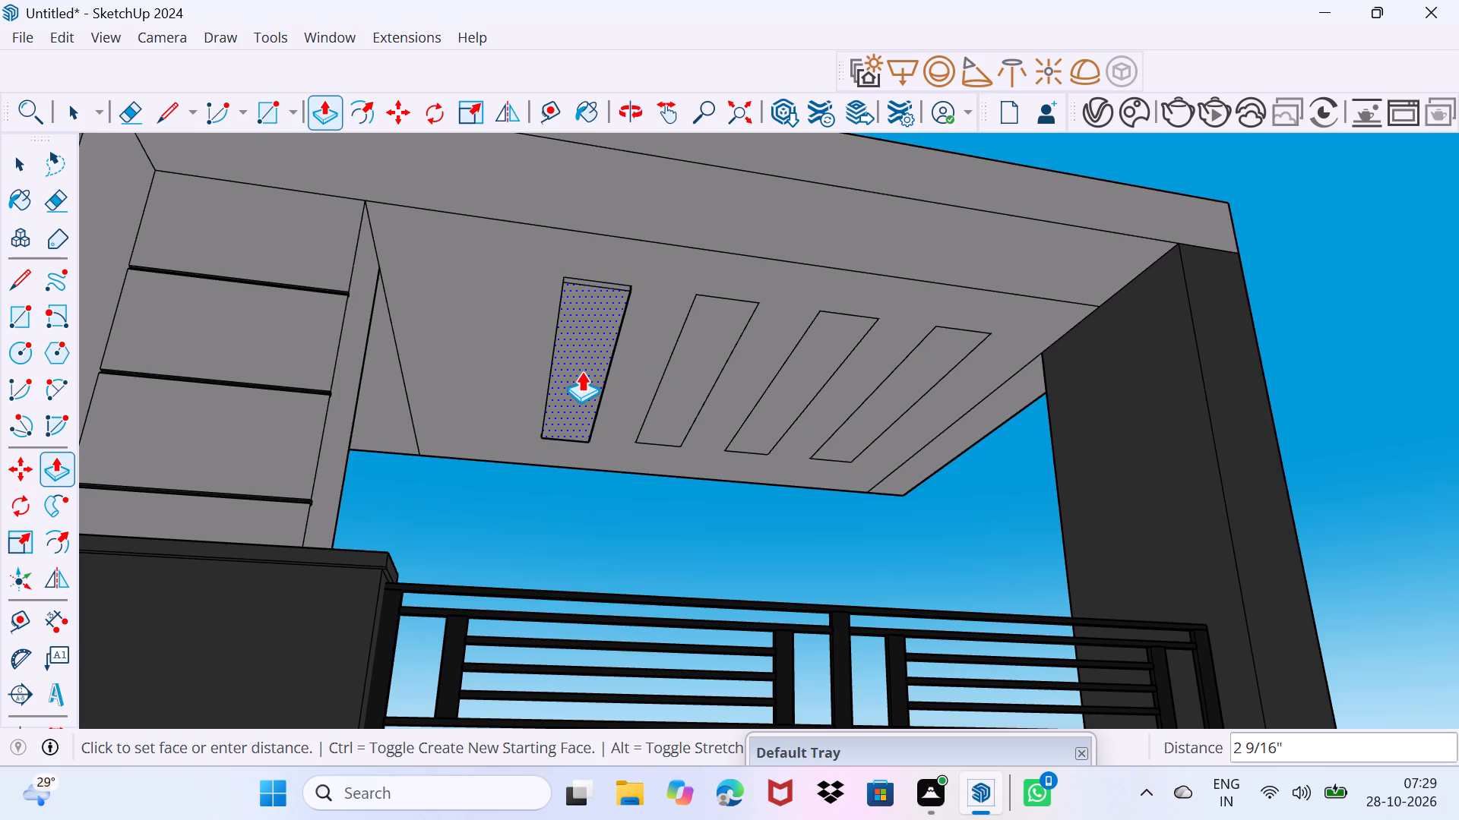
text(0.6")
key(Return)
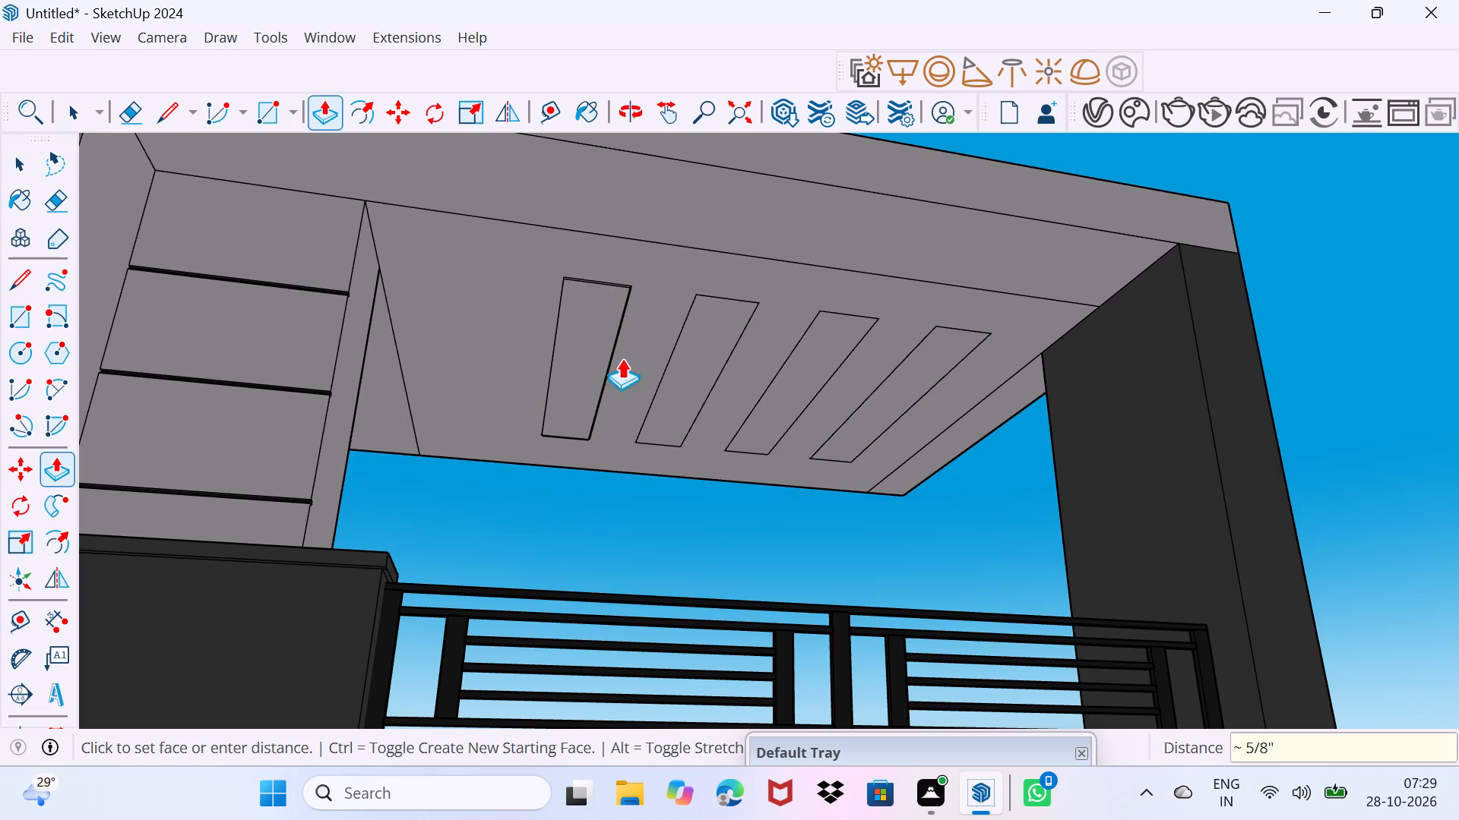
Pull the second ceiling strip a further 3 7/16" or so downward and match the other three strips to its level.
double_click(695, 349)
click(698, 349)
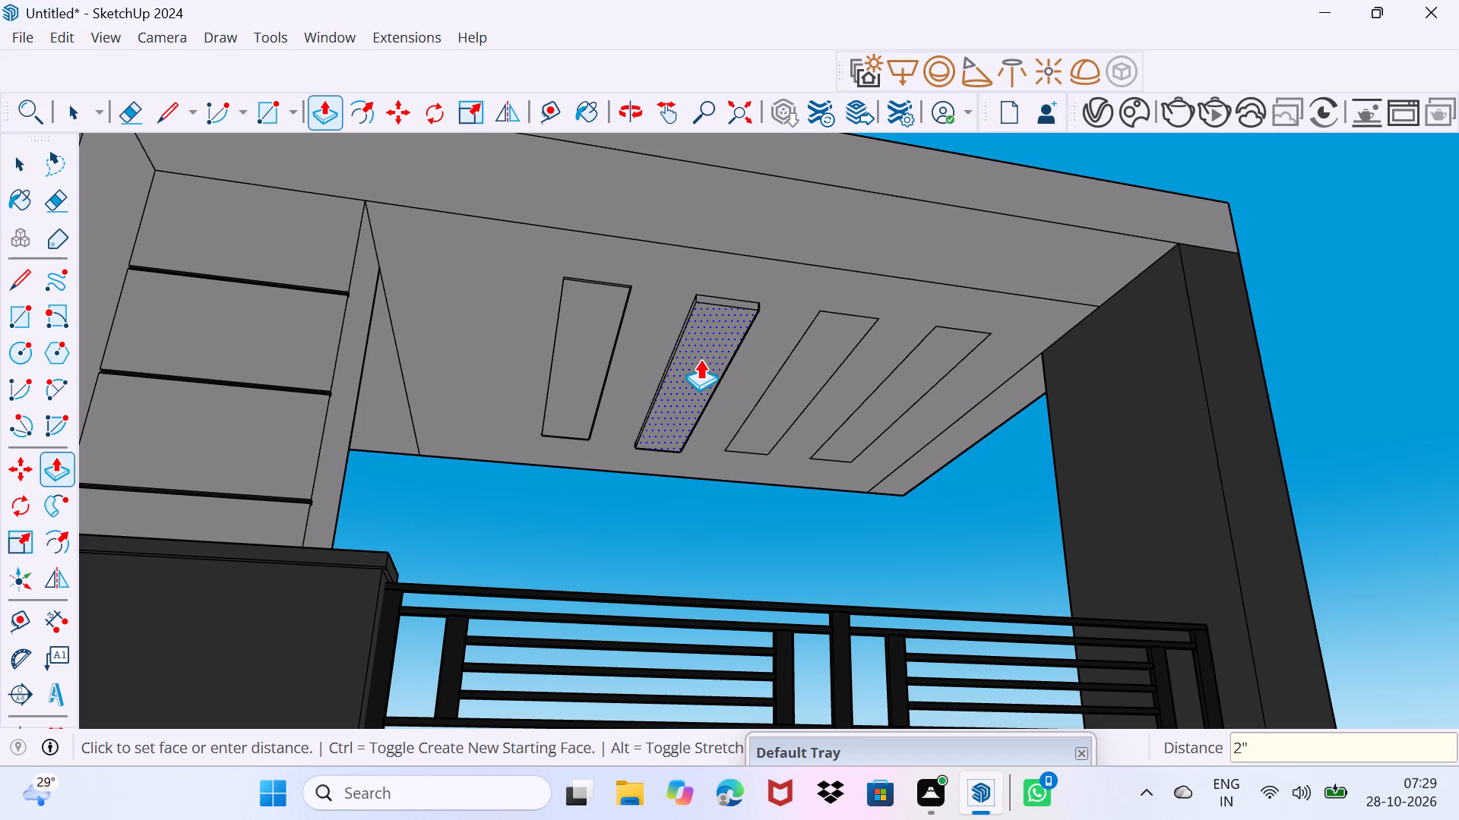
click(699, 358)
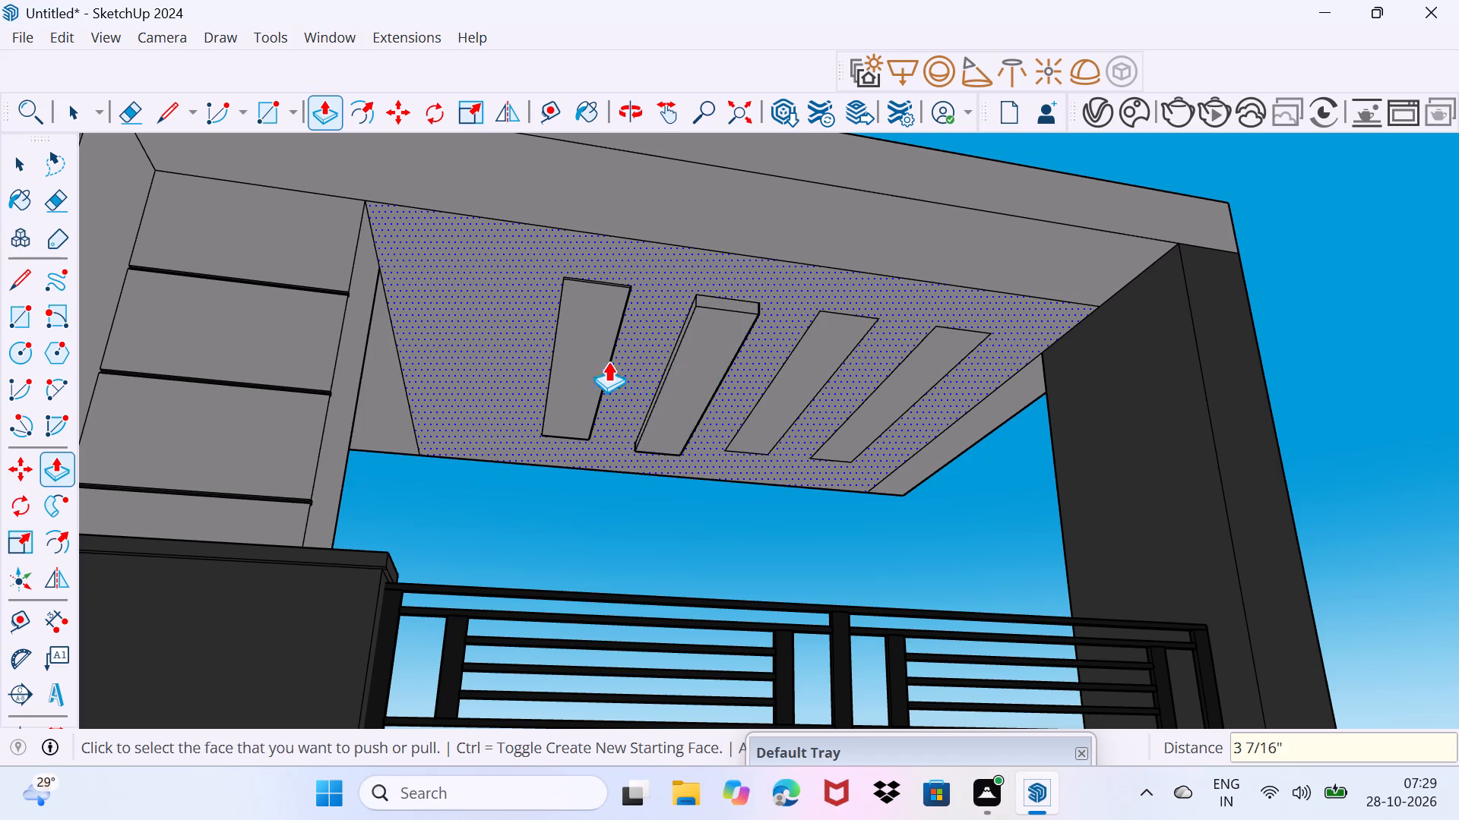
click(602, 361)
click(676, 382)
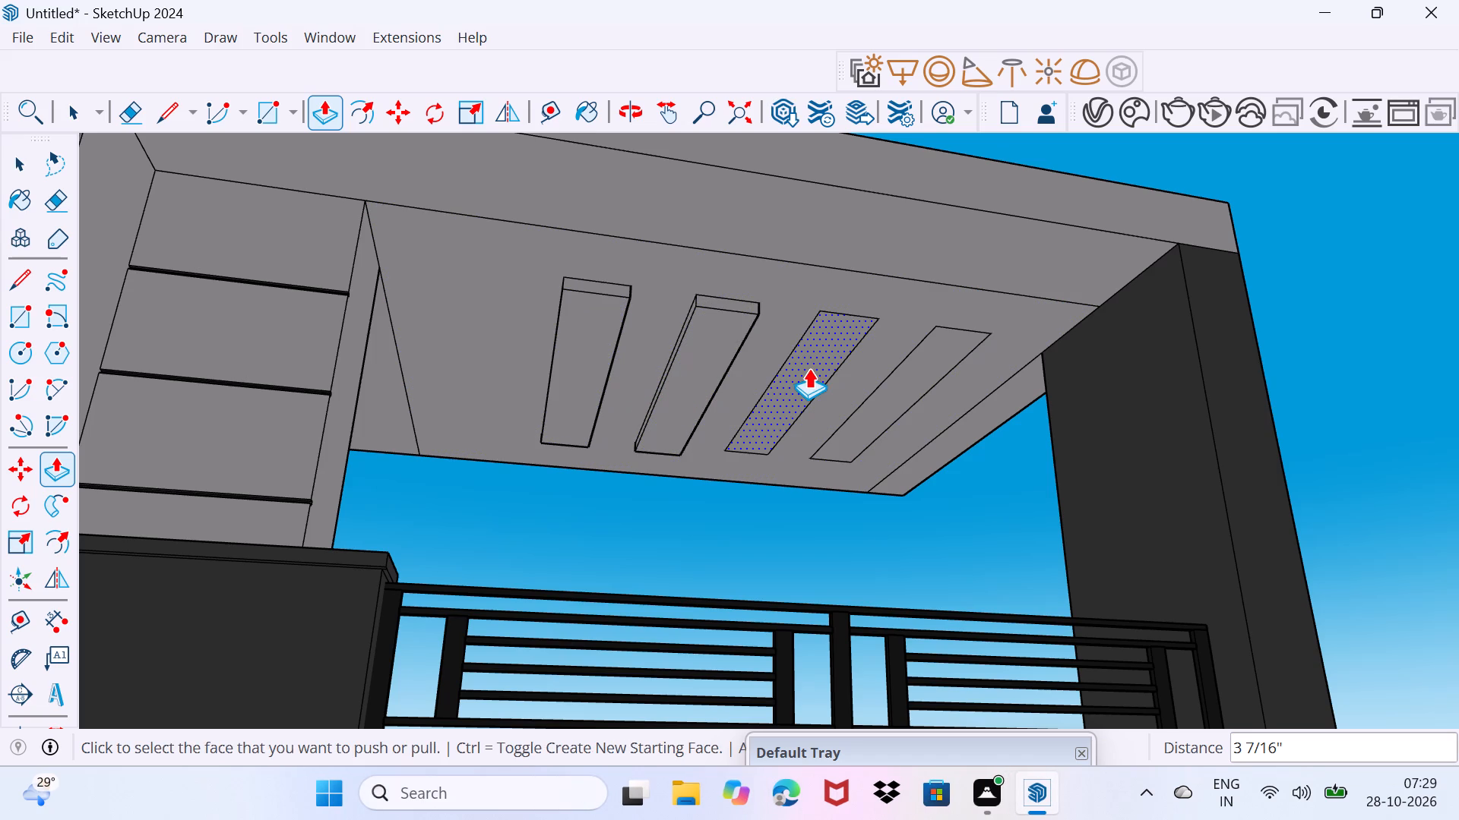
click(809, 368)
click(726, 376)
click(879, 405)
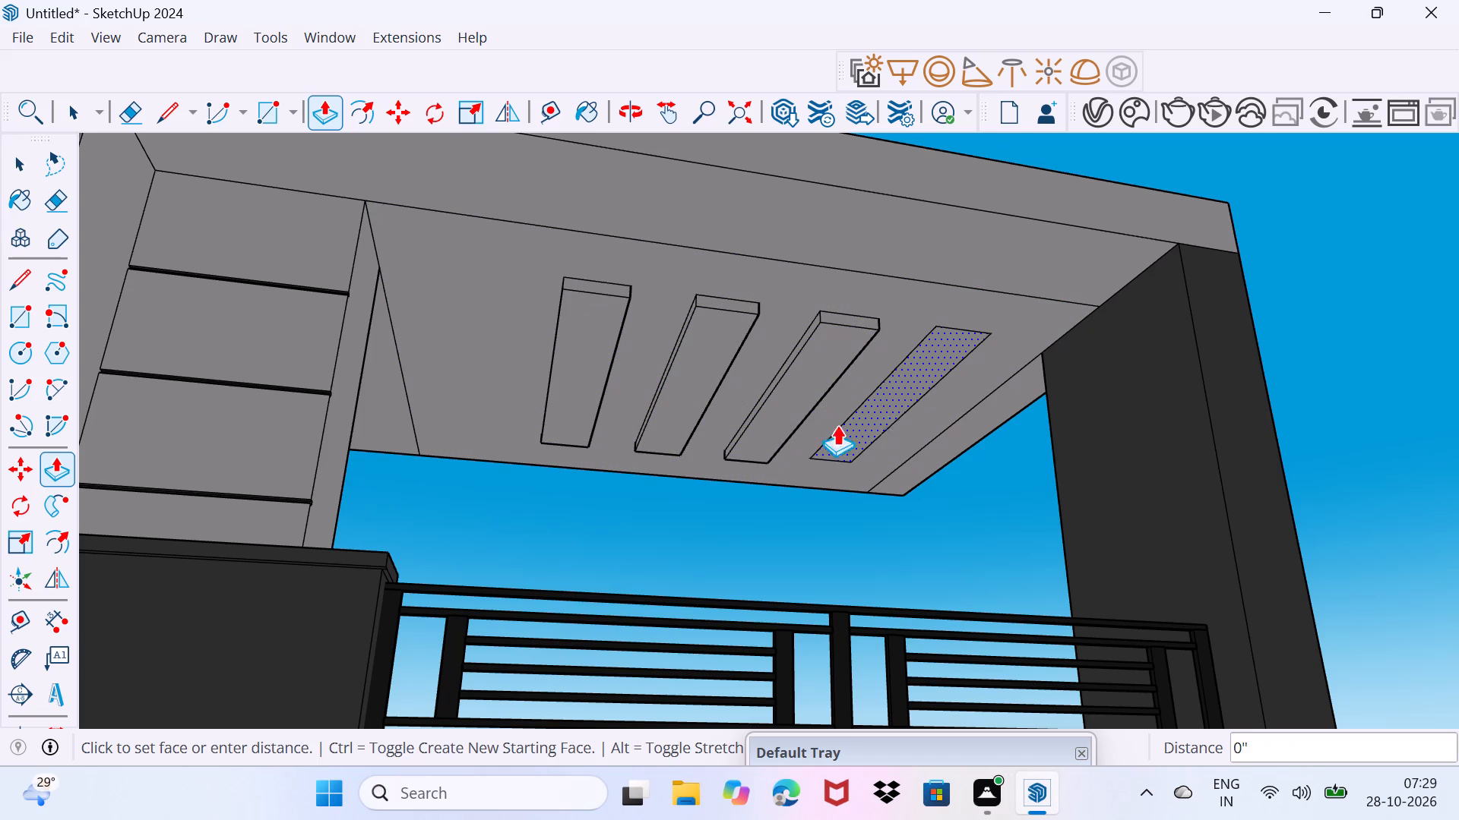
click(801, 417)
key(space)
drag(800, 451, 859, 396)
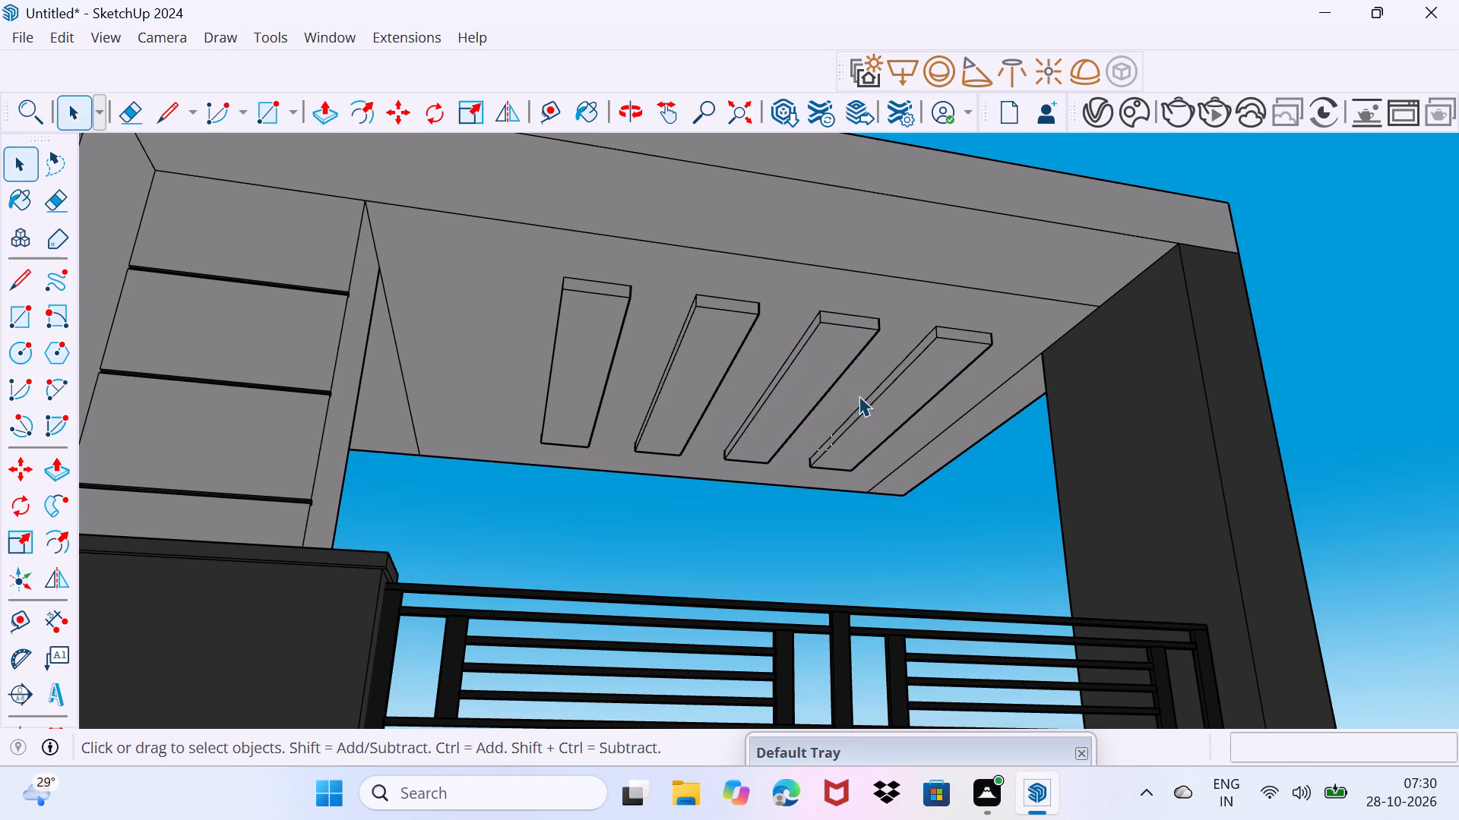
drag(859, 396, 853, 402)
Pick a reddish-brown colour and paint the first roof box's top and the second box's top, side and front faces.
scroll(729, 396, down, 3)
middle_drag(729, 397, 721, 660)
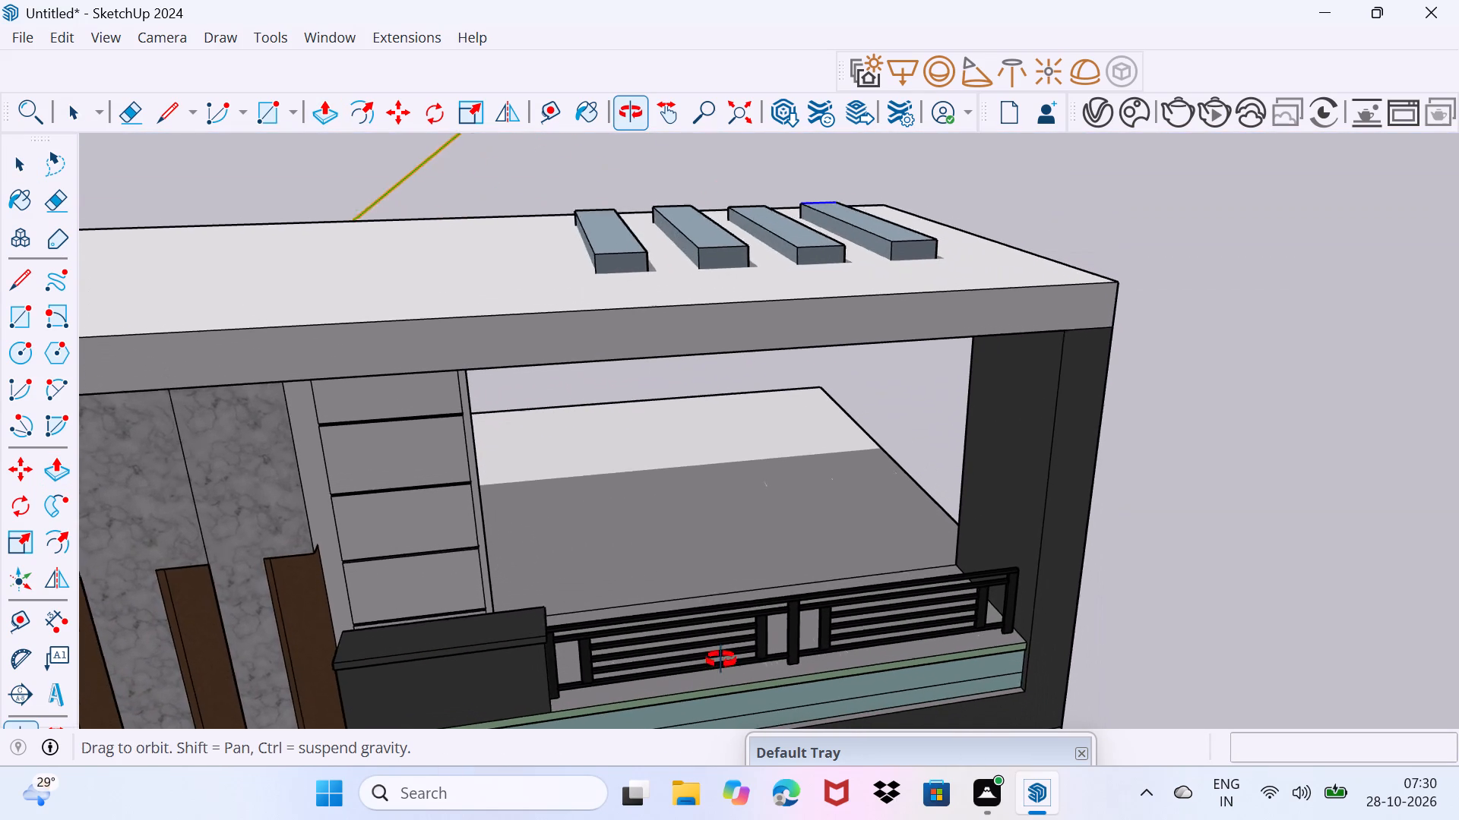
middle_drag(721, 660, 720, 648)
drag(738, 547, 809, 481)
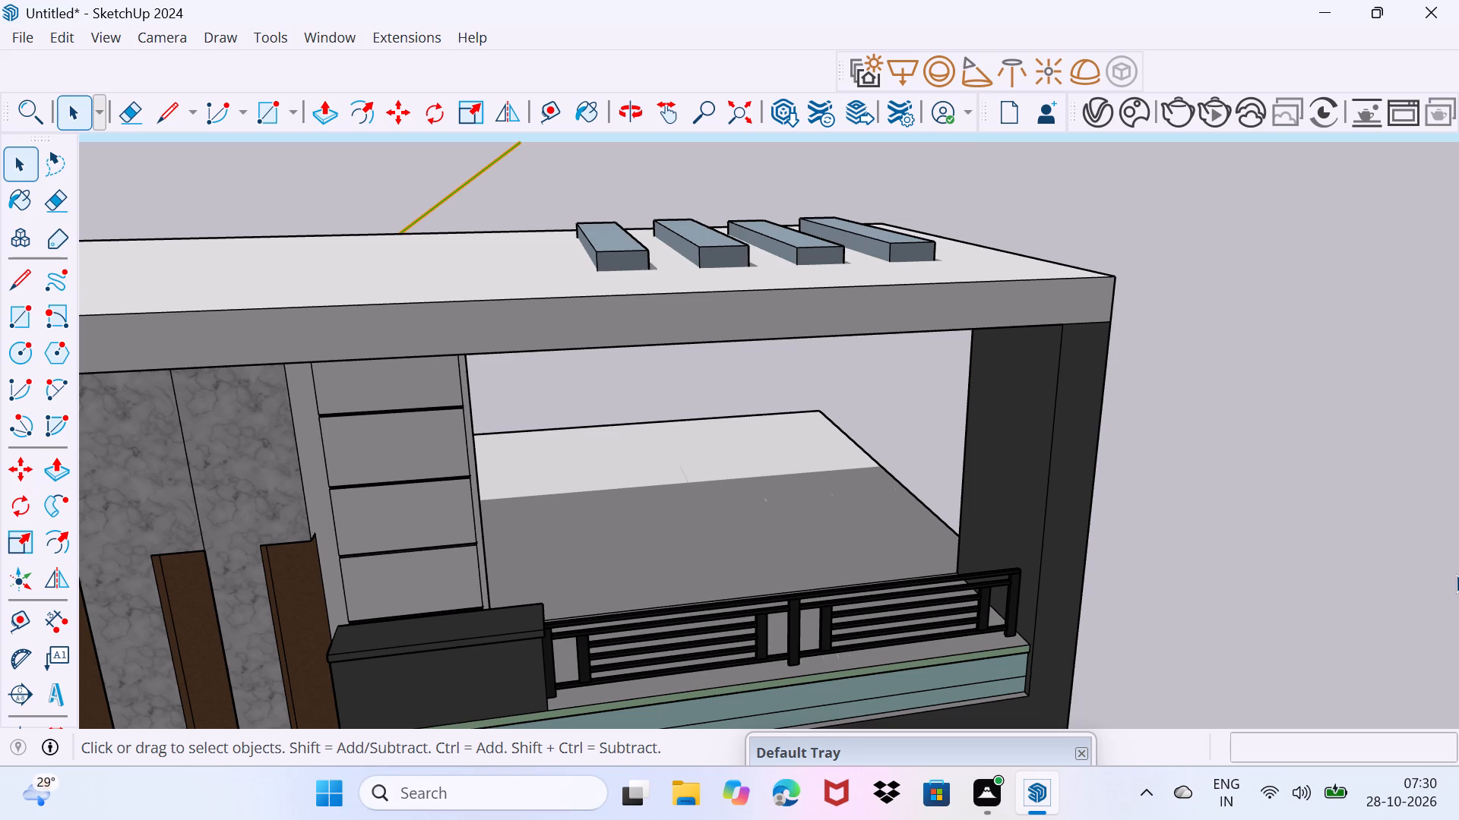
drag(813, 749, 1074, 488)
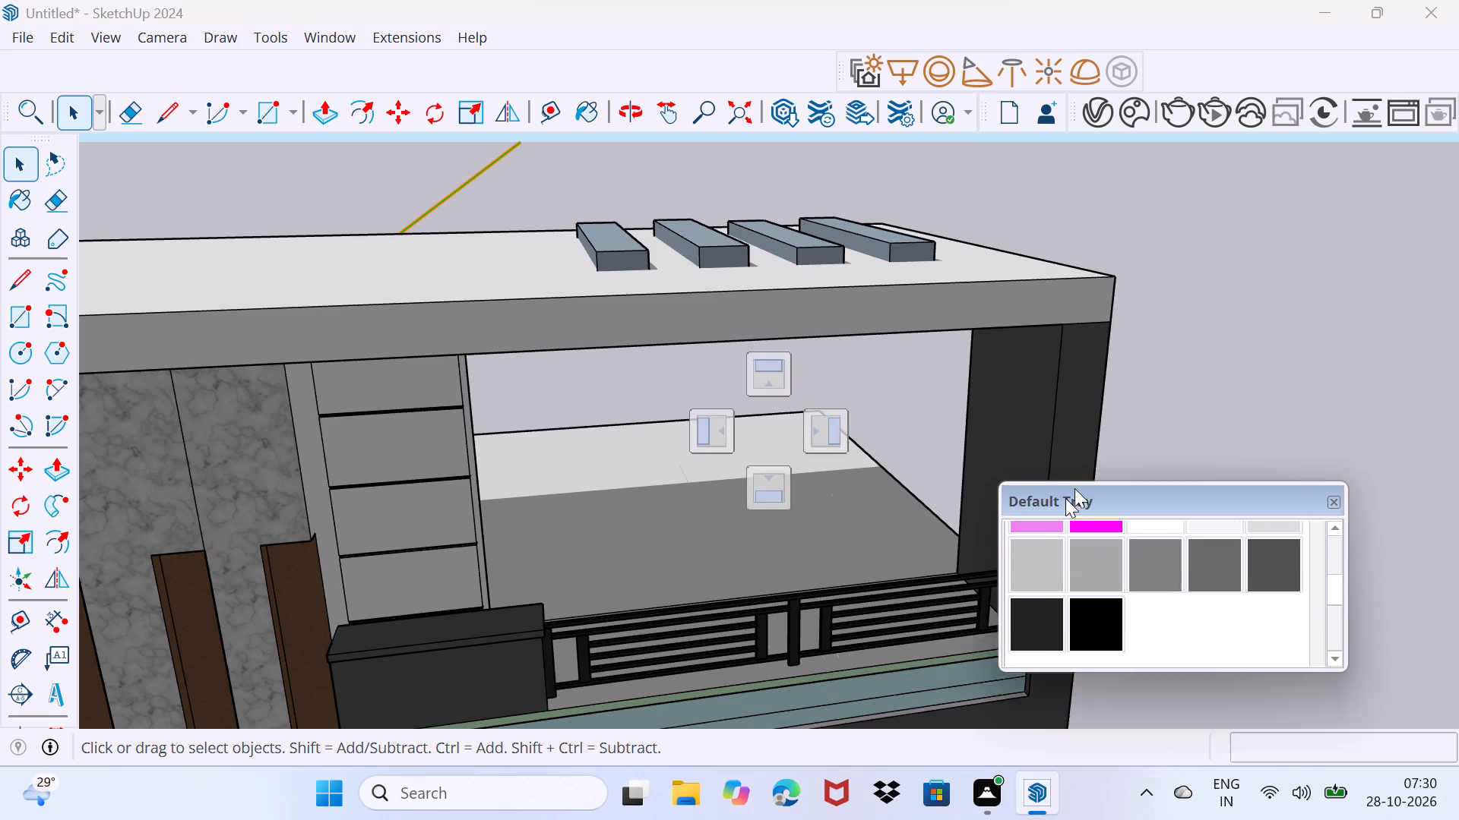
drag(1074, 488, 1097, 339)
scroll(1119, 418, up, 10)
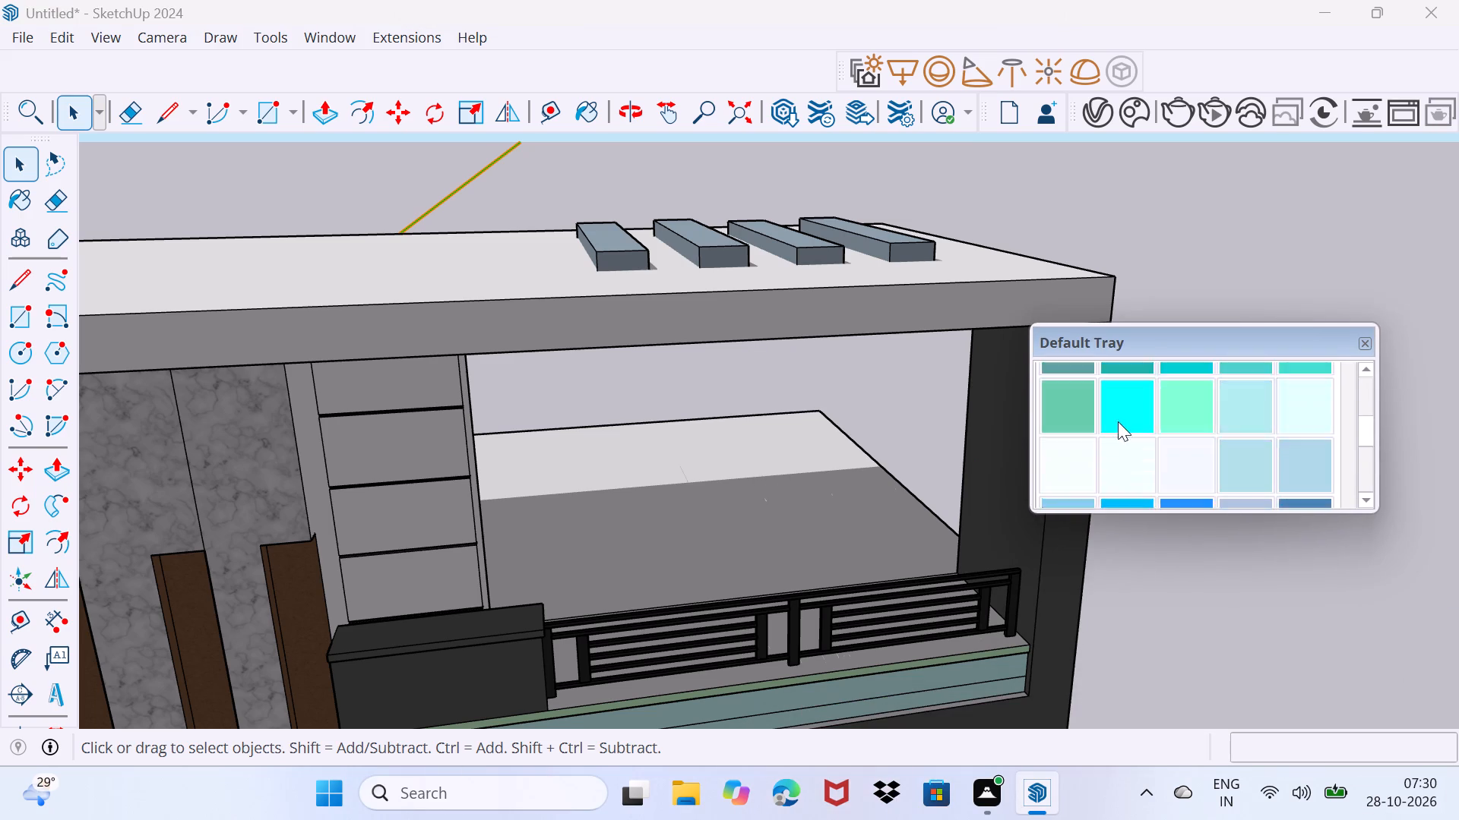
scroll(1118, 421, up, 8)
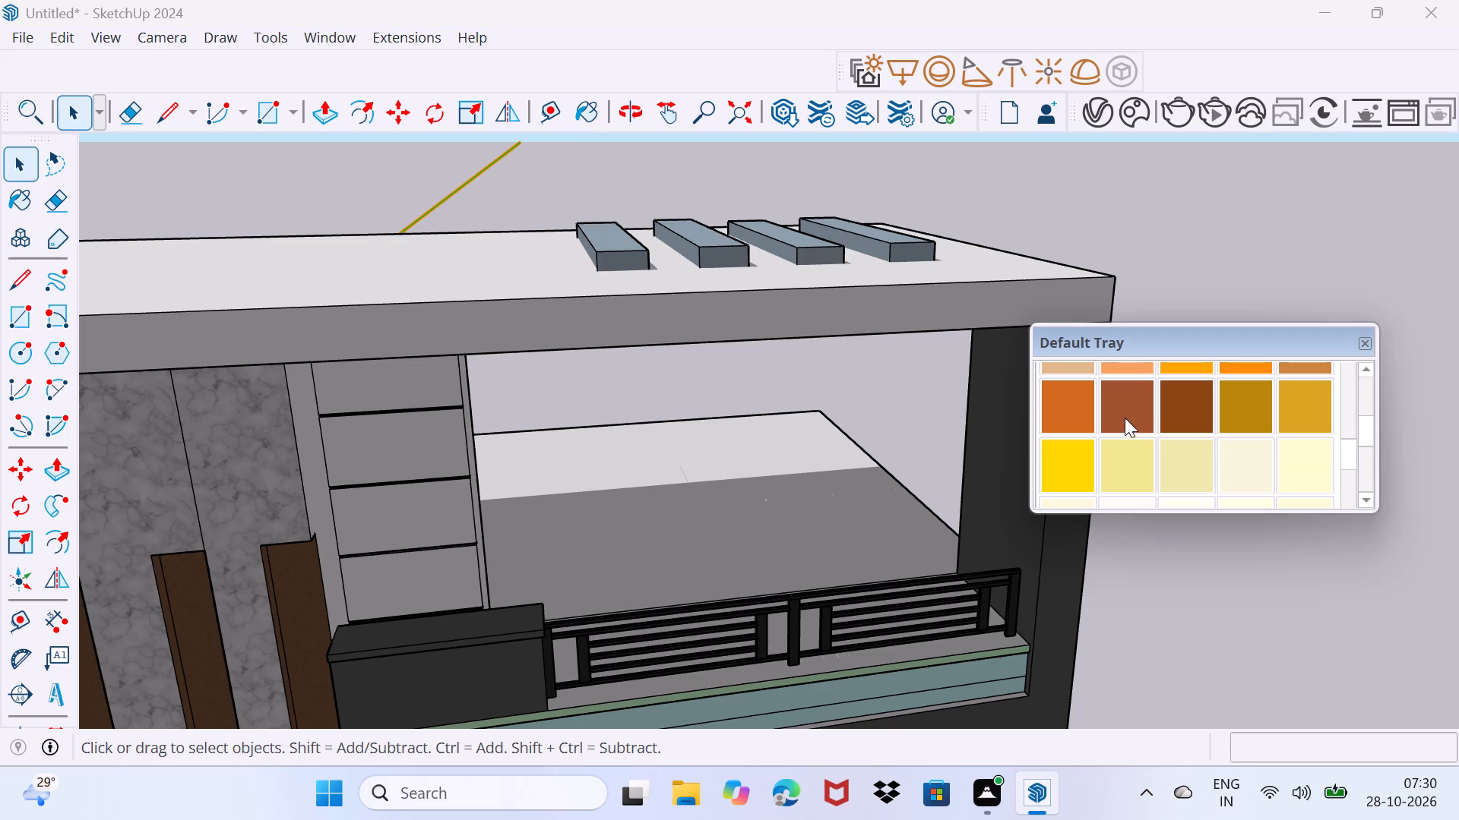
click(1128, 414)
drag(1208, 334, 1107, 560)
scroll(585, 239, up, 7)
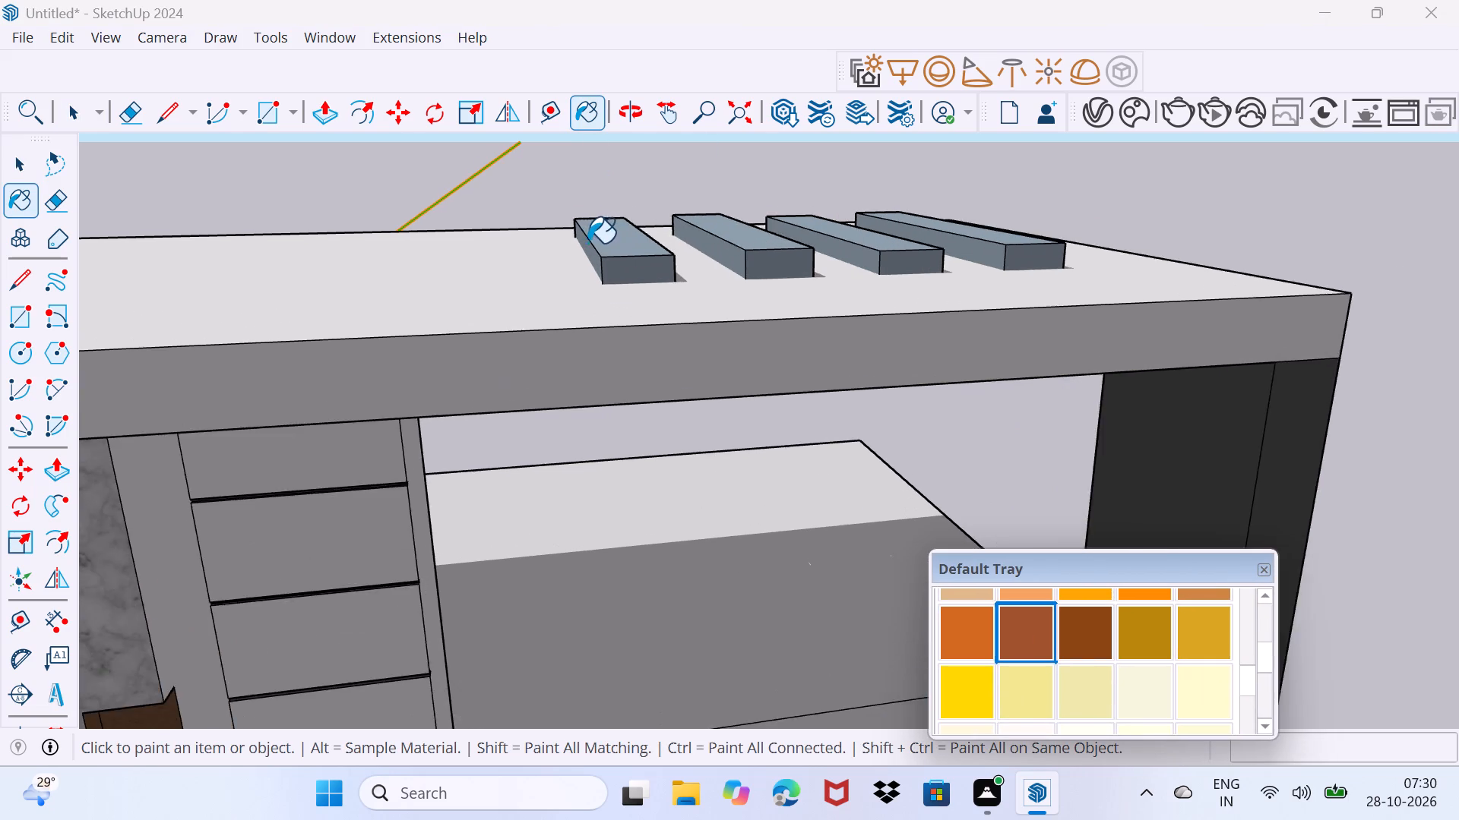
scroll(588, 243, up, 1)
click(625, 244)
click(826, 238)
click(831, 267)
drag(884, 280, 885, 280)
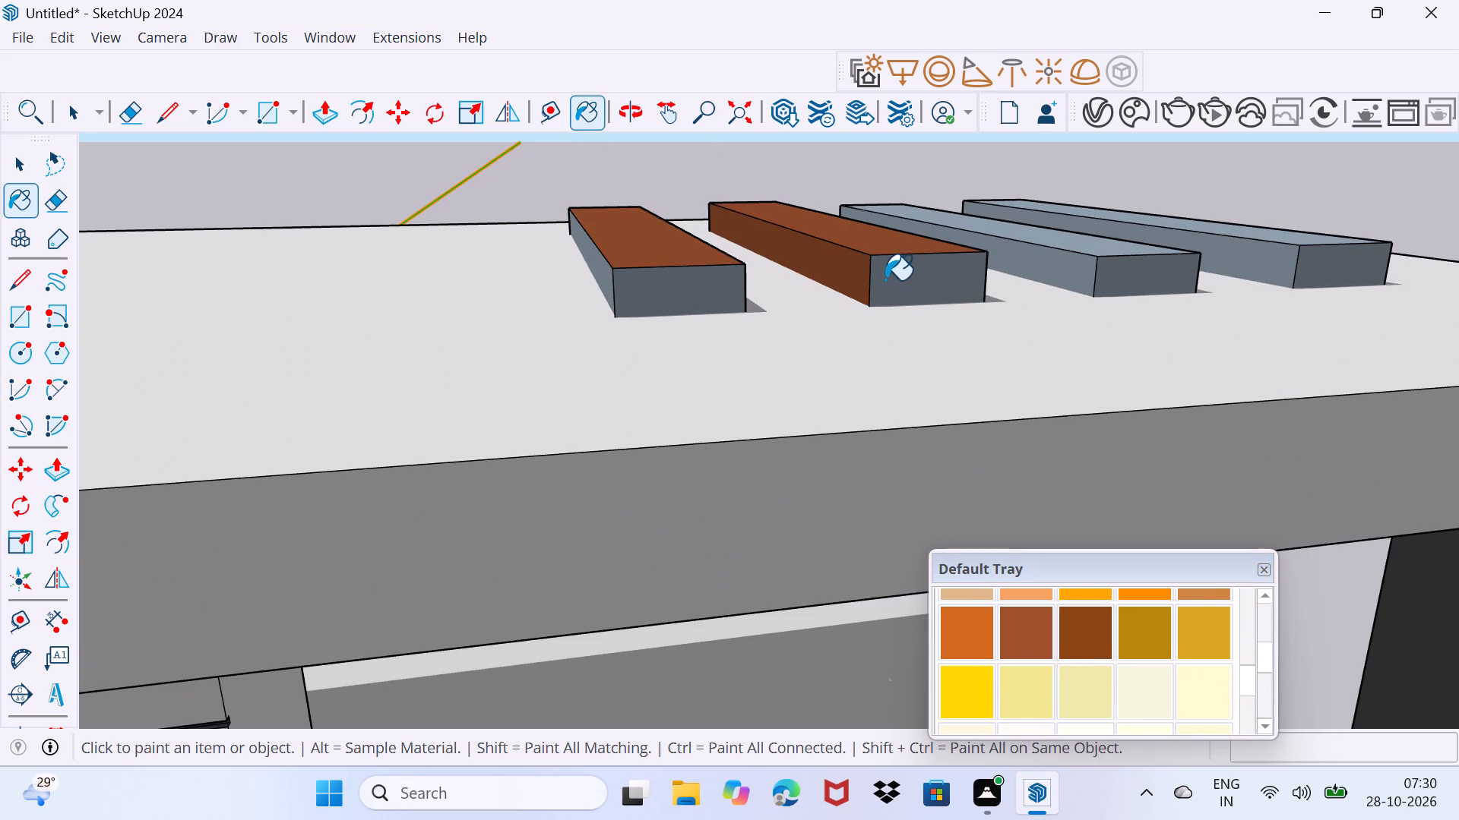
drag(885, 280, 892, 278)
Paint the visible faces of the third and fourth roof boxes and the first box's front and side the same reddish-brown.
click(1038, 234)
click(1065, 276)
click(1111, 276)
click(1242, 260)
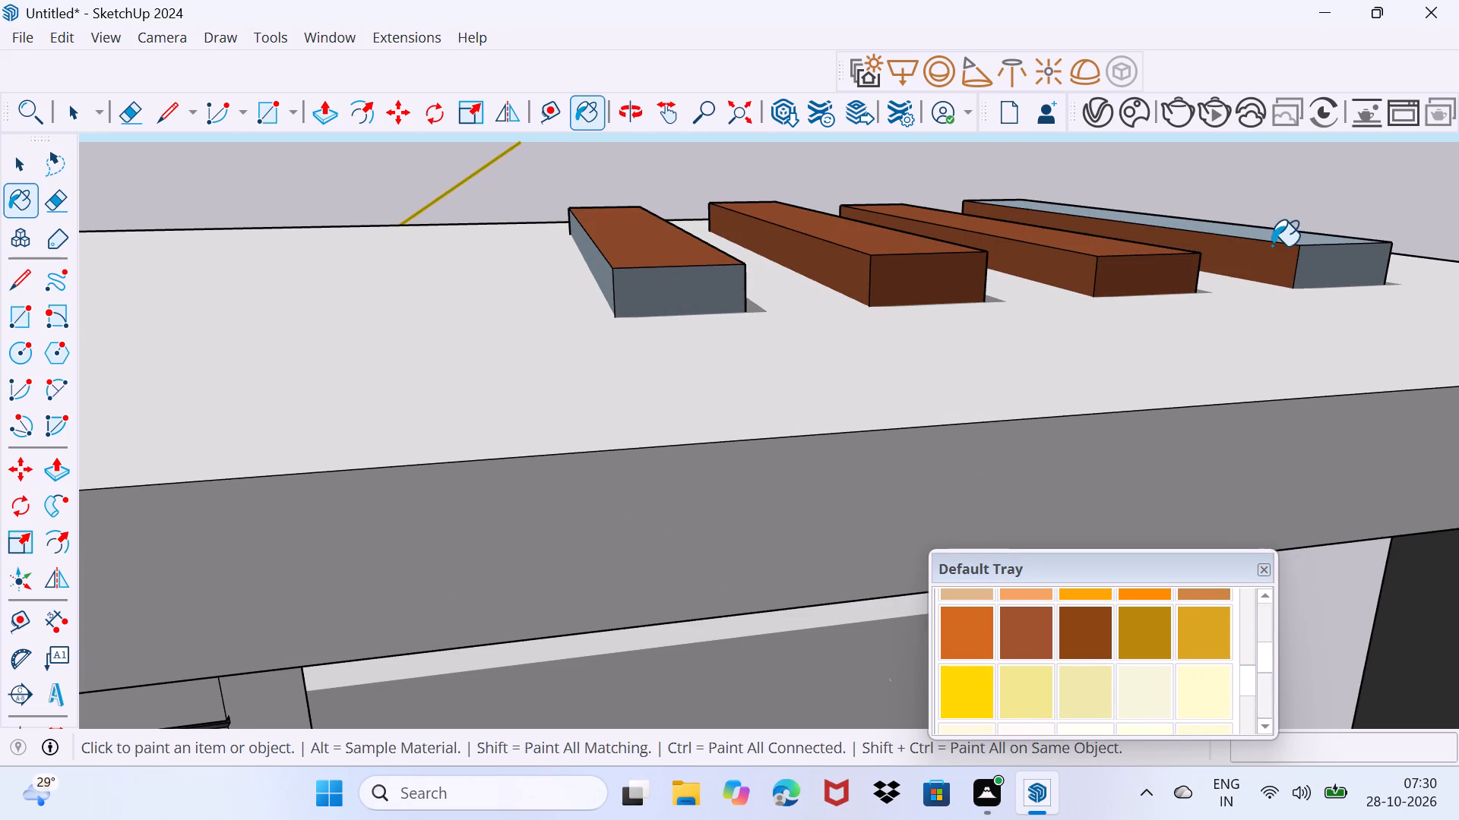
click(1281, 243)
click(1333, 267)
click(1314, 242)
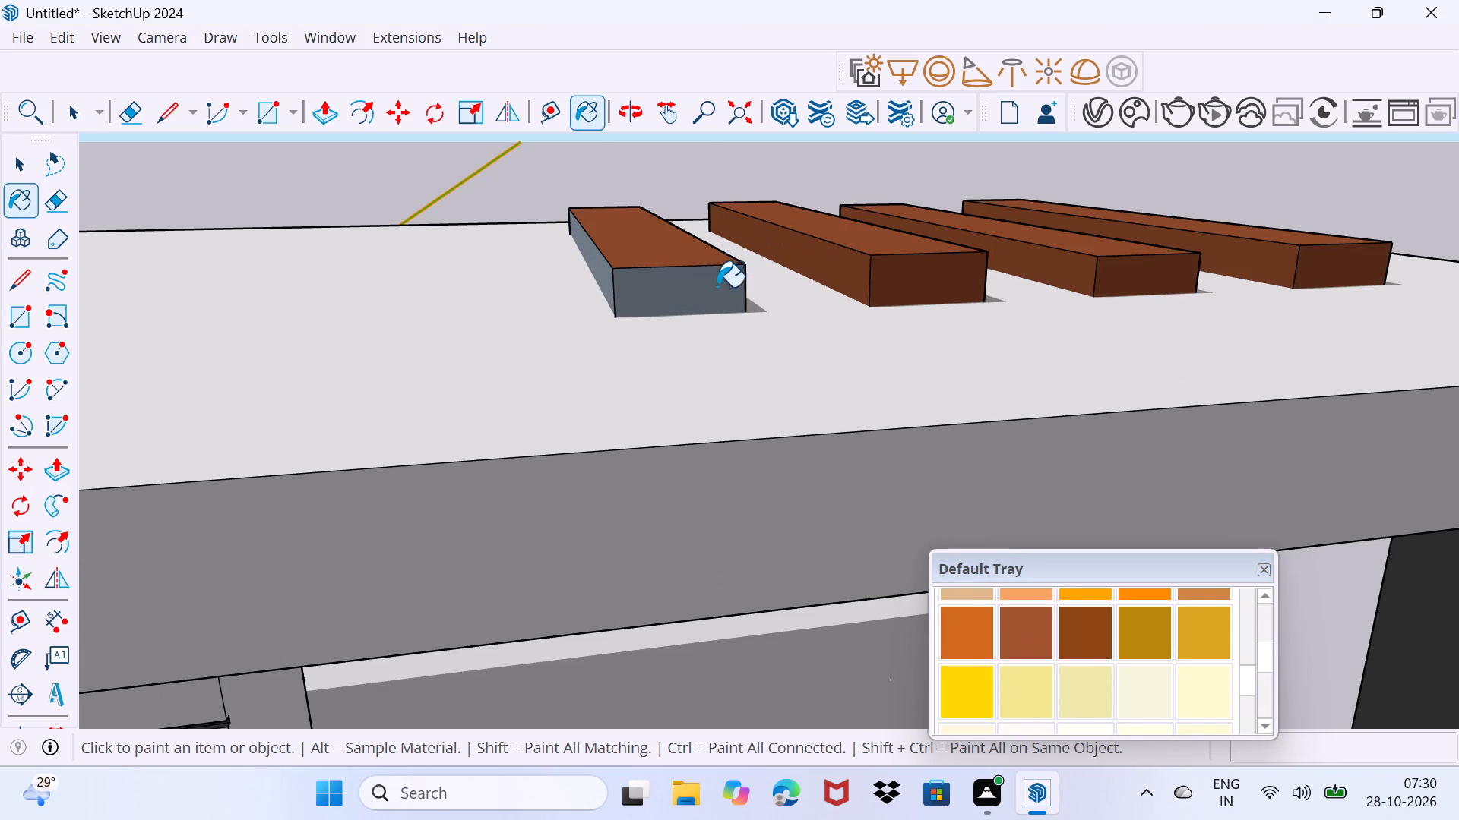
click(717, 287)
click(607, 273)
Paint the unpainted long sides of the four roof boxes reddish-brown.
middle_drag(957, 306, 552, 293)
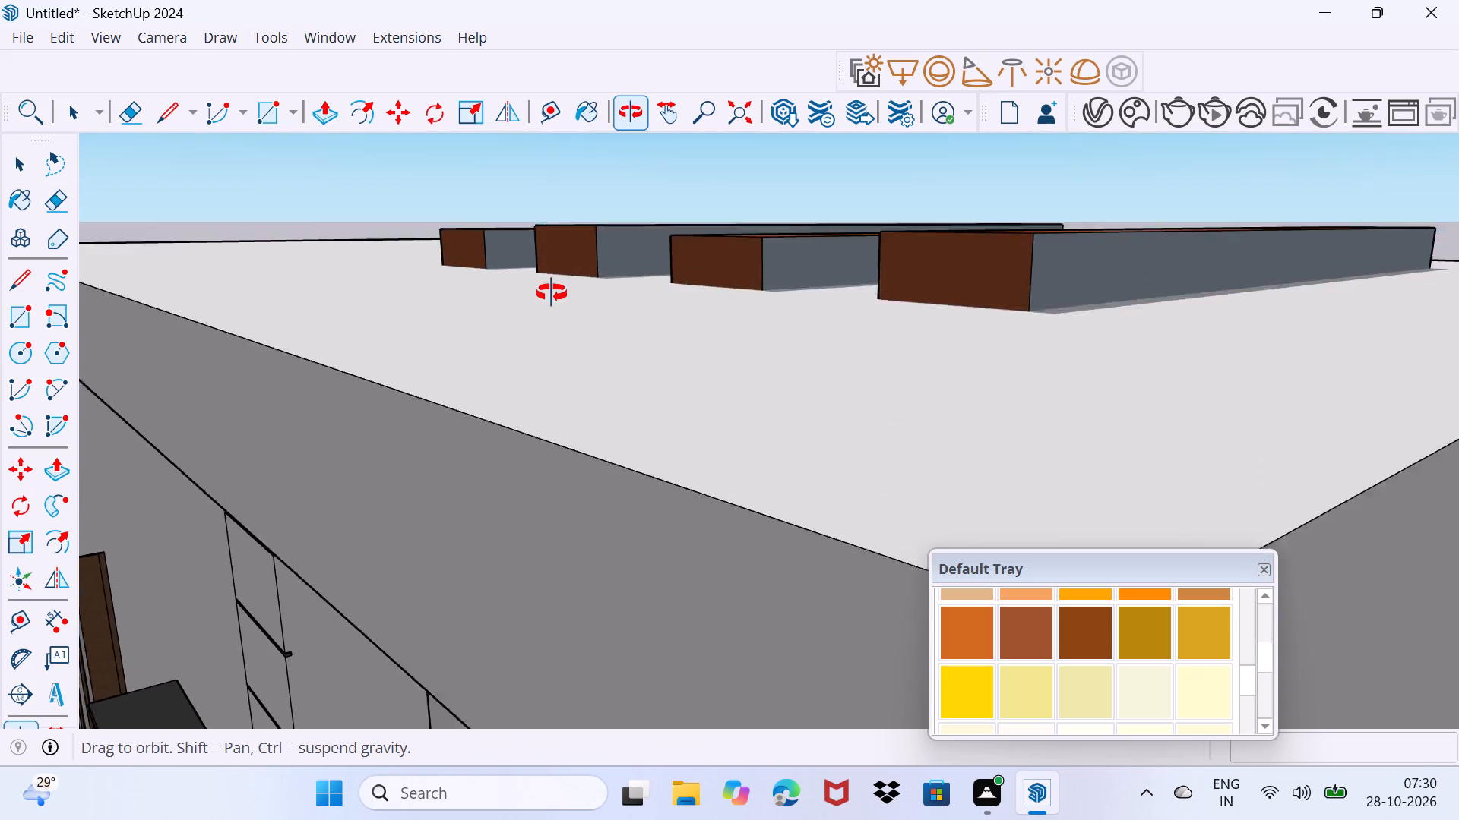
middle_drag(552, 293, 562, 286)
drag(1105, 299, 1083, 300)
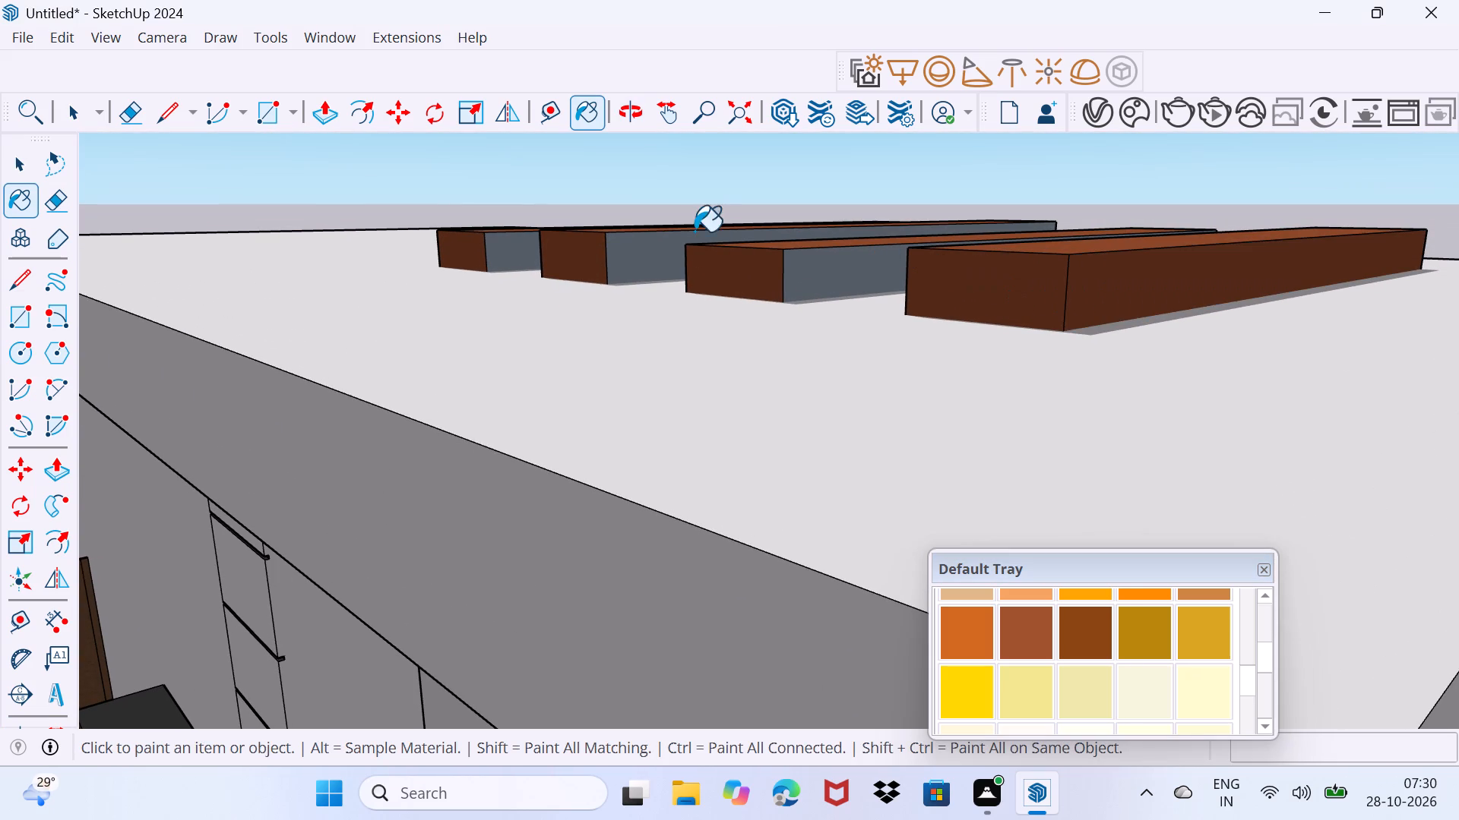
click(809, 270)
click(649, 249)
middle_drag(551, 258, 673, 294)
click(558, 264)
Paint the rear end faces of the four roof boxes reddish-brown.
middle_drag(907, 289, 40, 234)
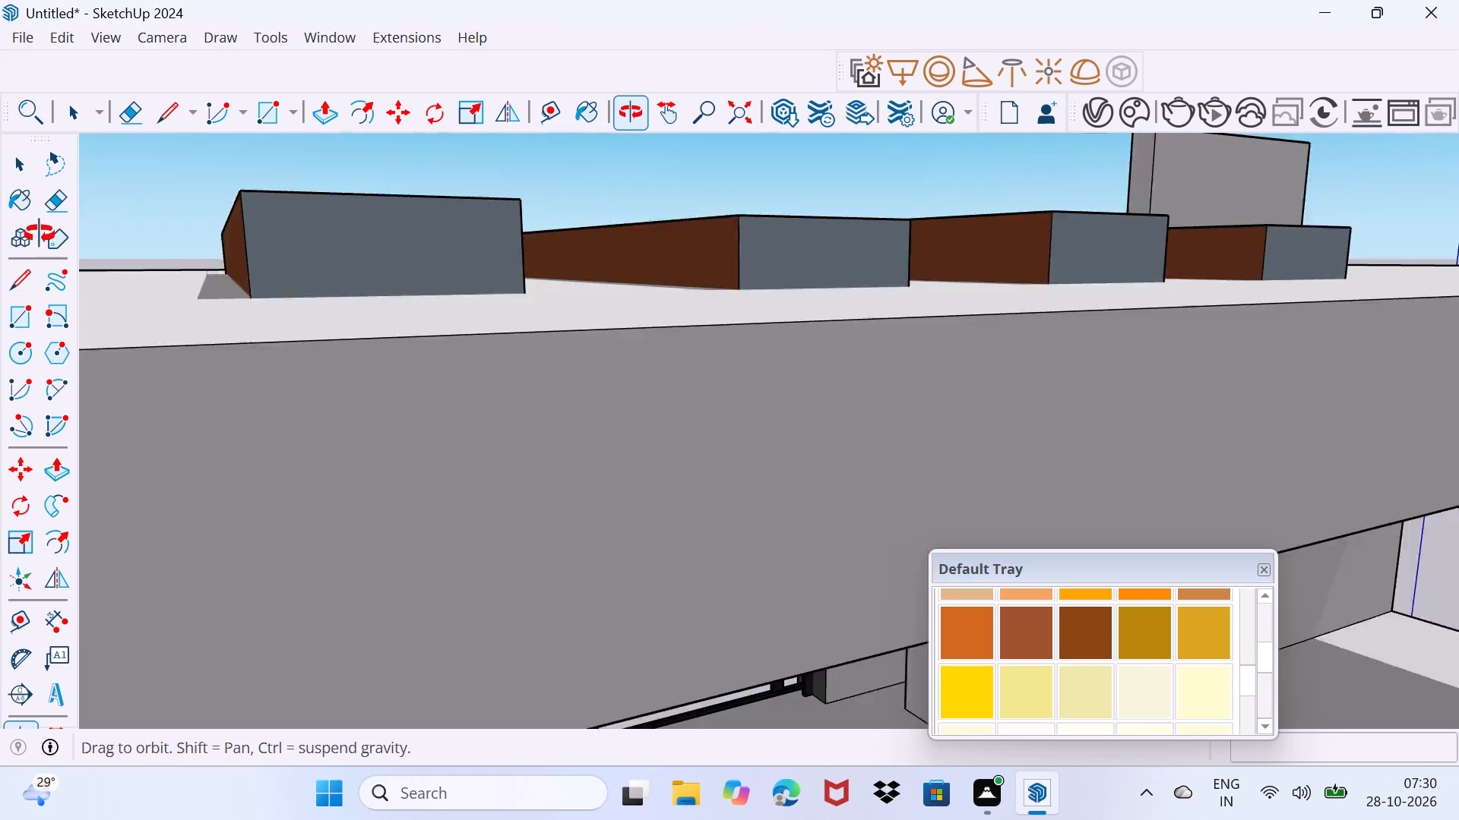
middle_drag(40, 234, 42, 244)
drag(154, 254, 170, 256)
drag(644, 267, 665, 266)
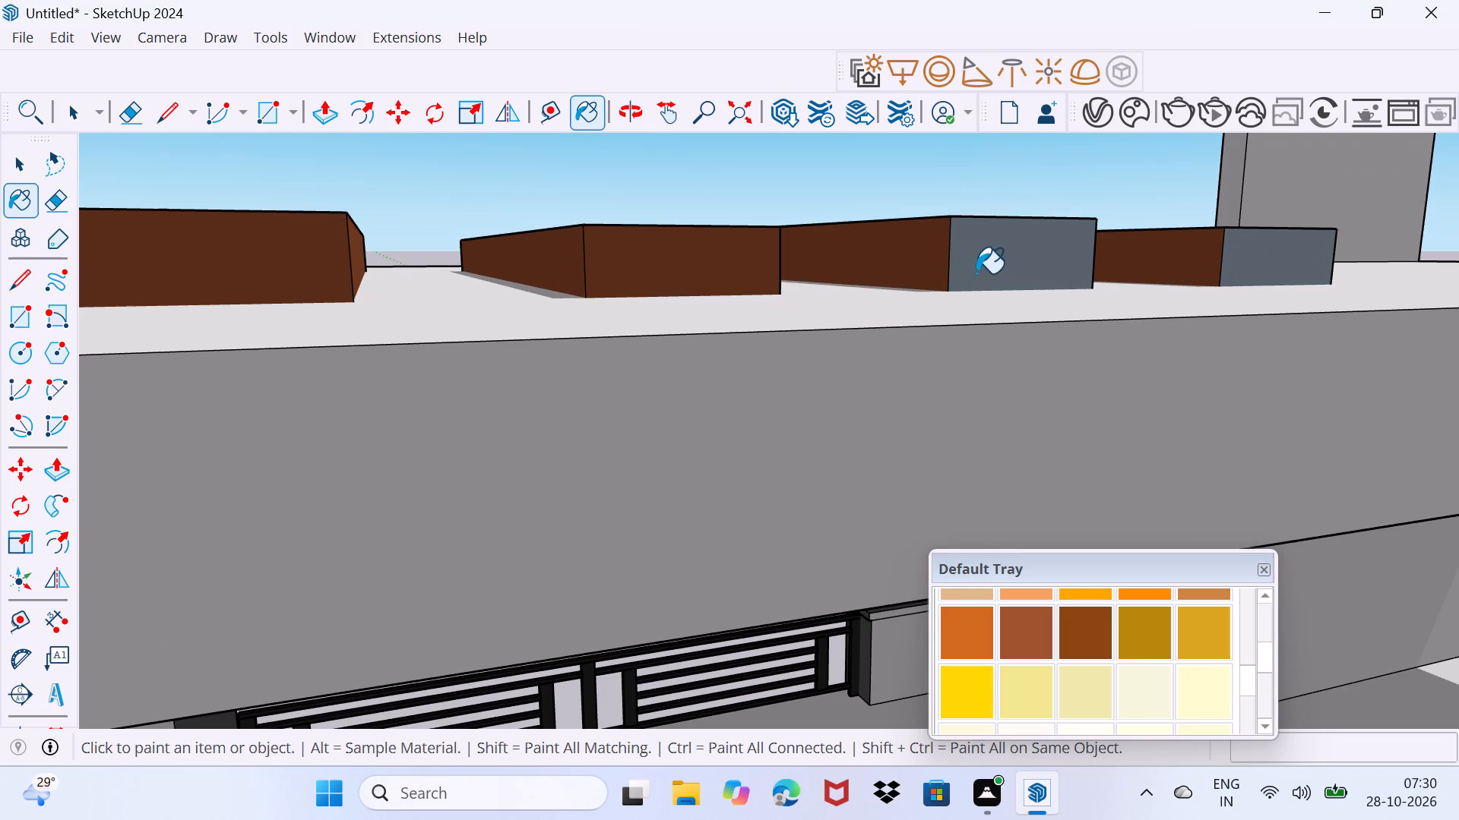
drag(983, 272, 1004, 273)
click(1271, 271)
Paint the bottoms of all four ceiling strips reddish-brown, along with the side and end of the narrowest-looking one.
scroll(847, 289, down, 12)
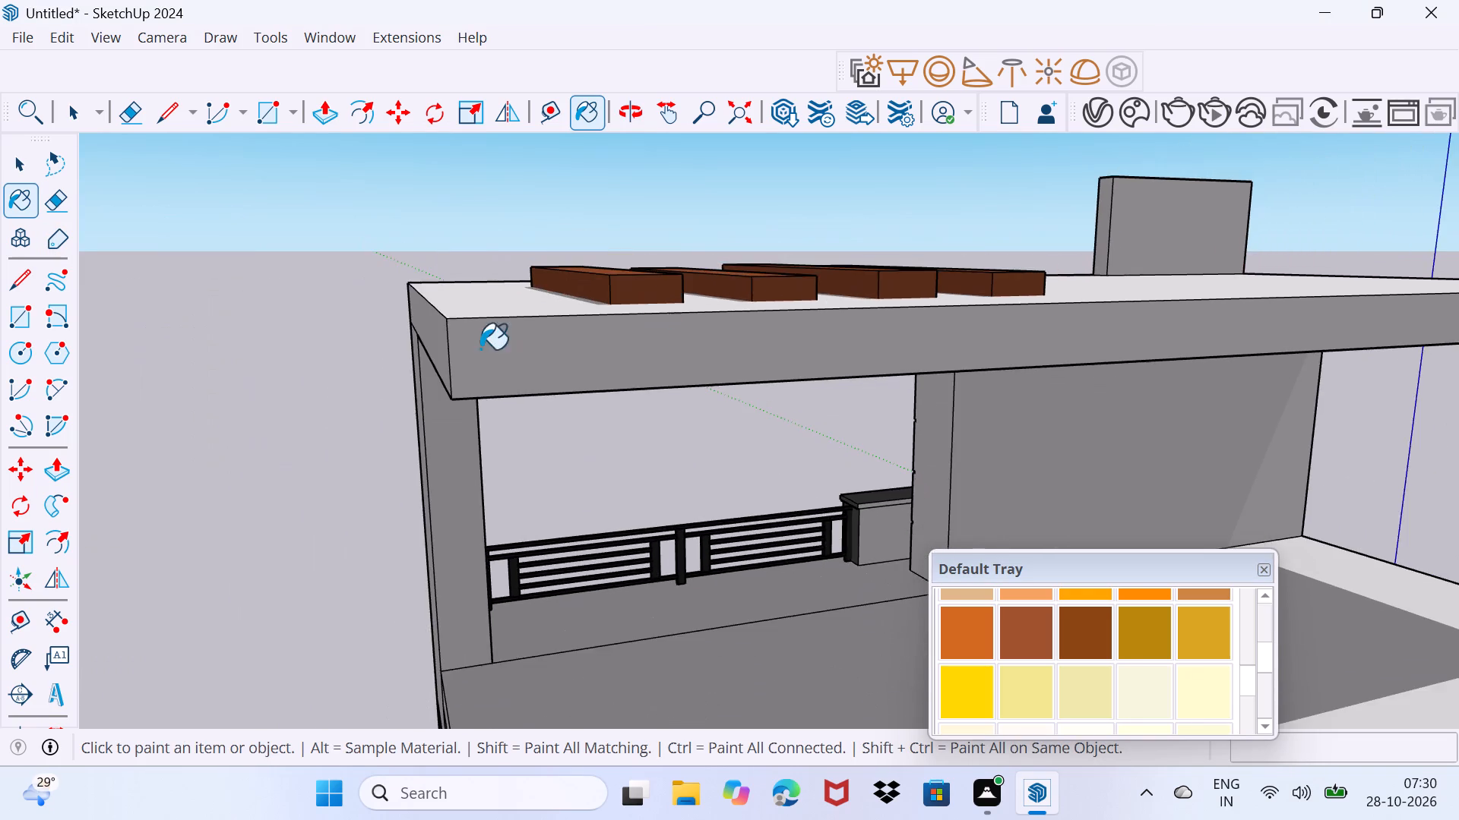
middle_drag(474, 354, 559, 118)
scroll(695, 306, up, 3)
click(660, 285)
click(807, 318)
click(940, 362)
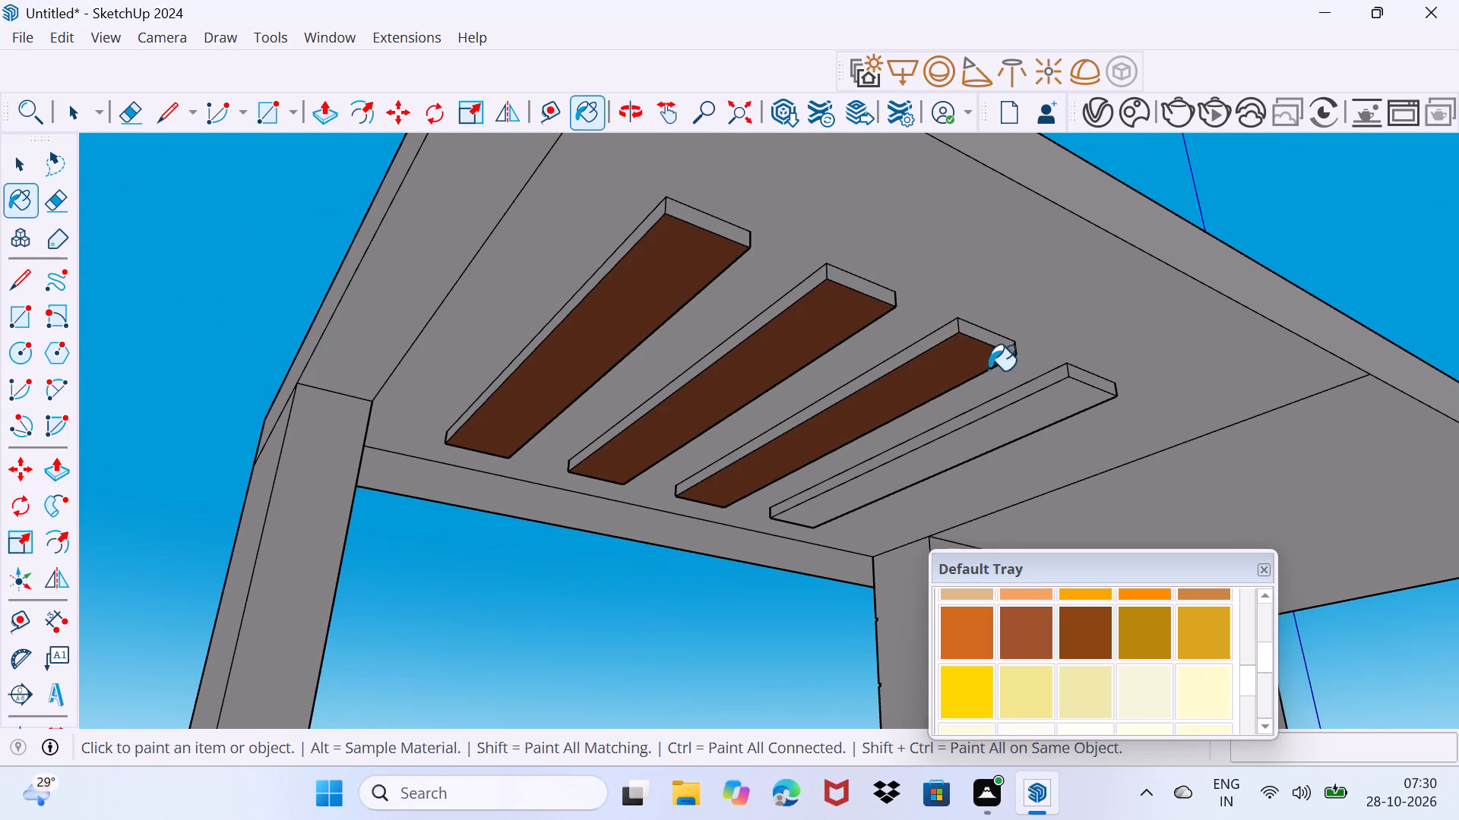
click(991, 333)
click(1087, 376)
scroll(1056, 405, up, 4)
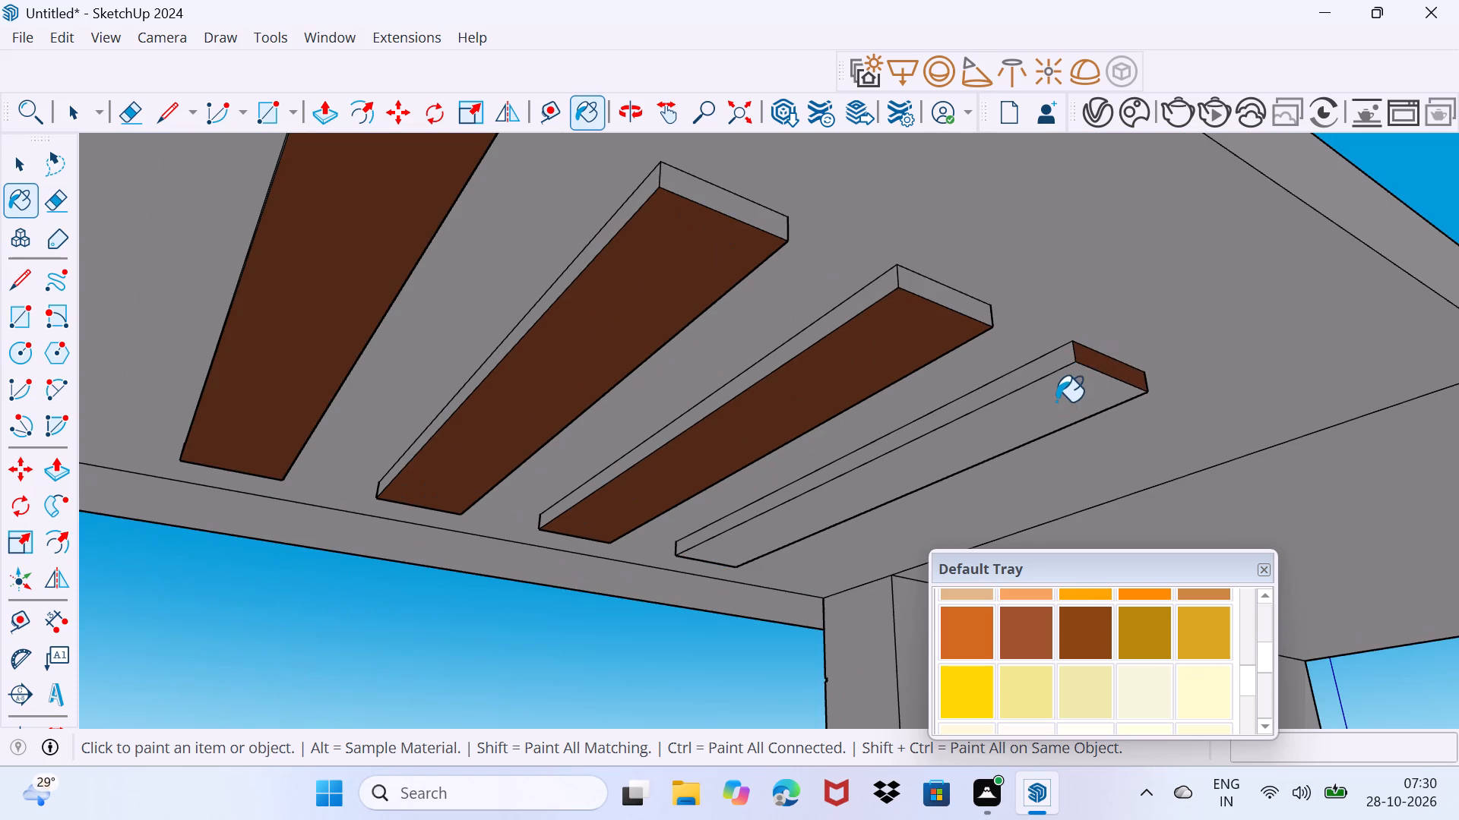
click(1056, 402)
click(1037, 375)
Paint the exposed side and end faces of the other three ceiling strips reddish-brown.
click(956, 307)
click(880, 298)
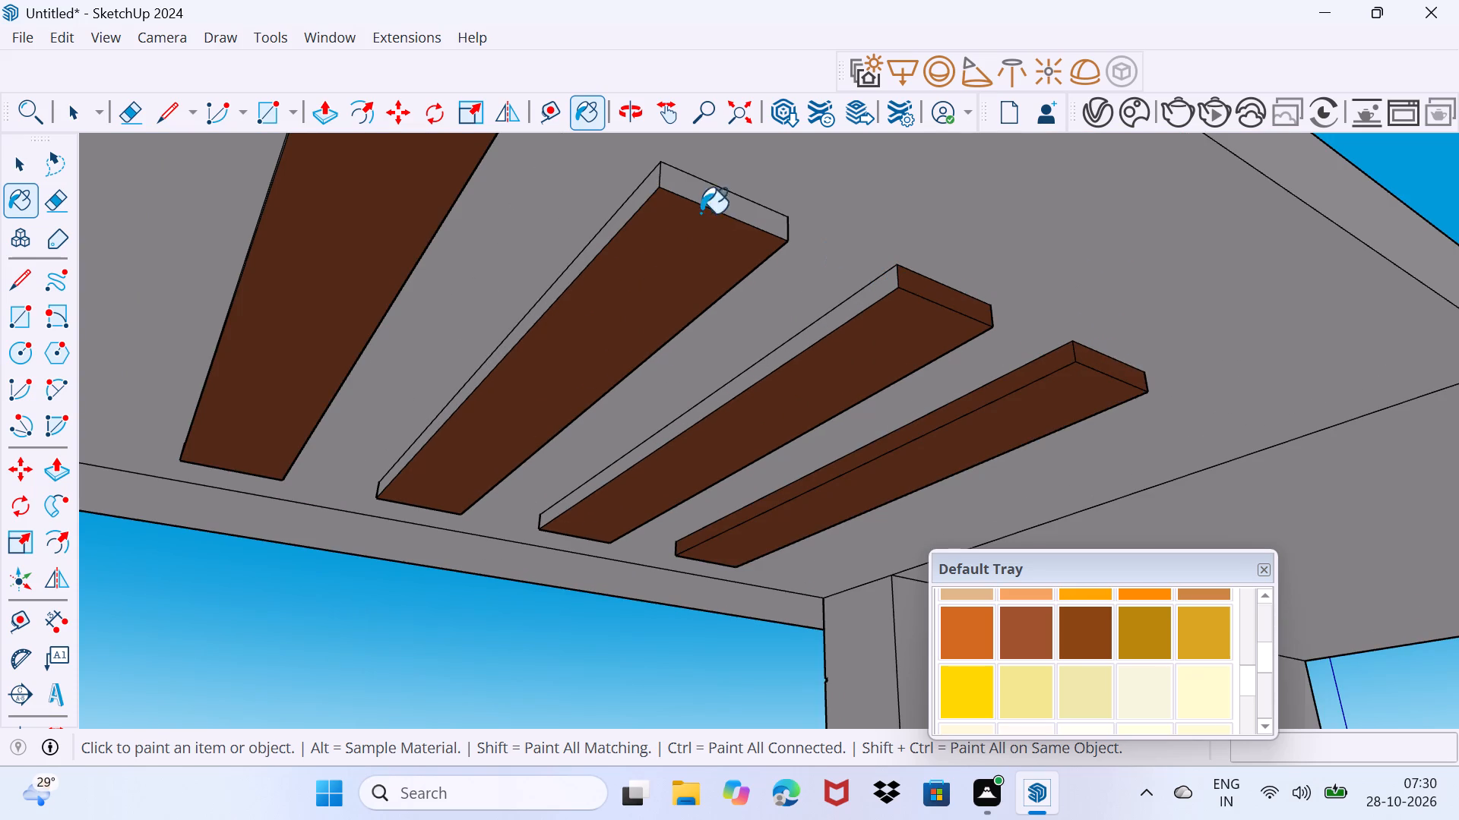
click(725, 212)
click(644, 197)
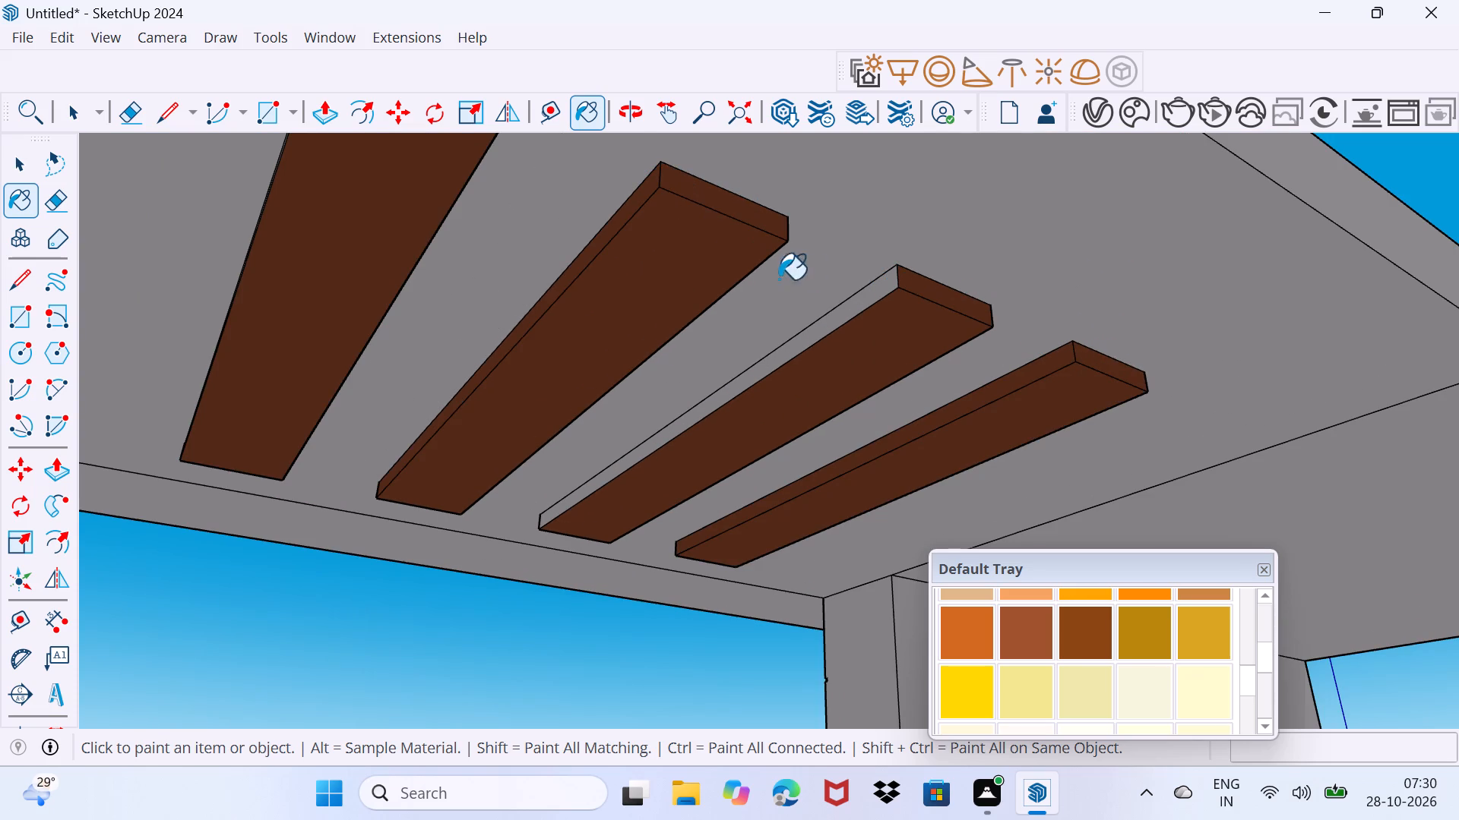
click(859, 307)
scroll(728, 323, down, 2)
scroll(389, 224, down, 1)
middle_drag(390, 224, 444, 284)
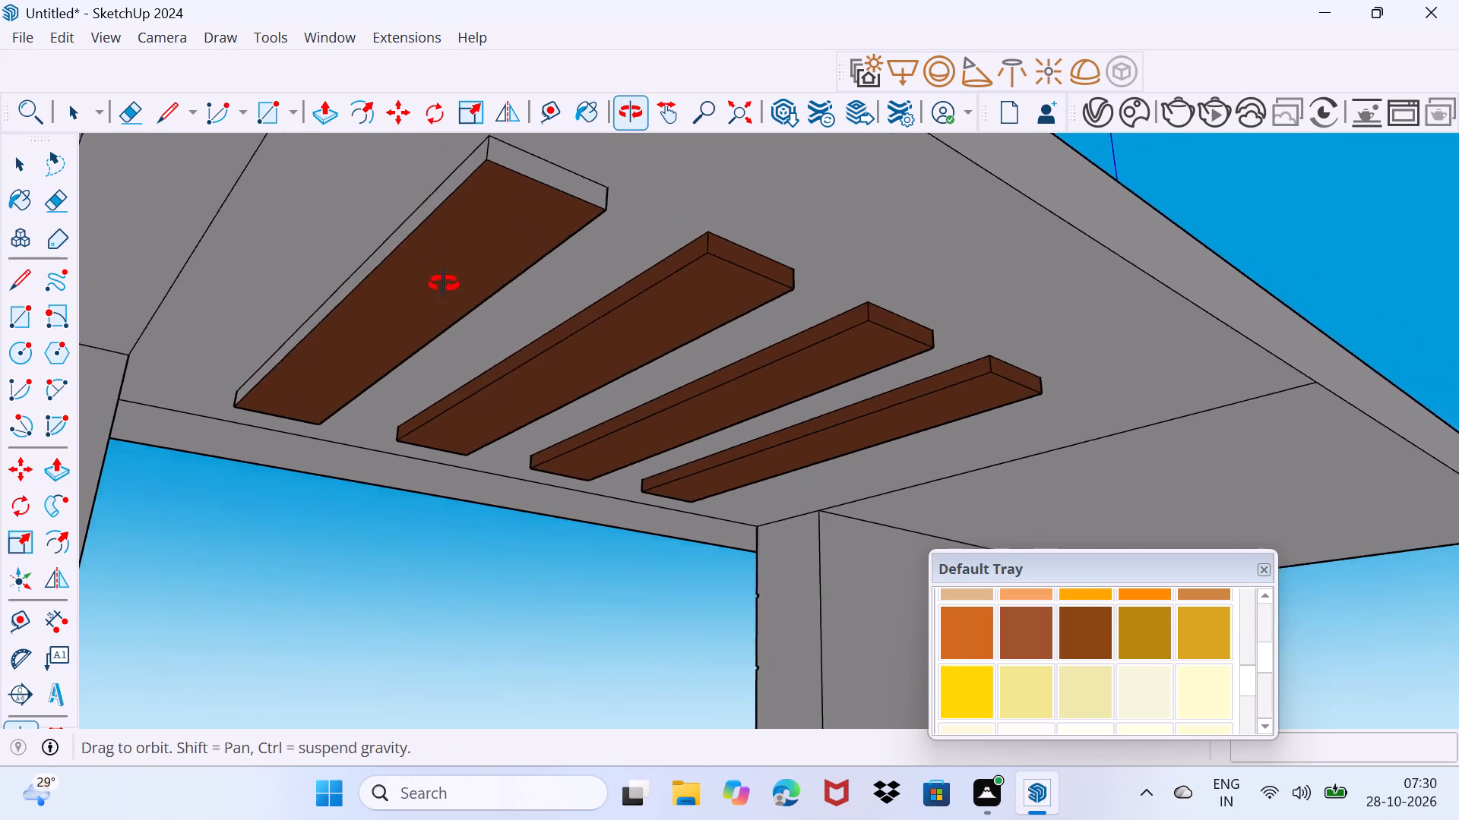
middle_drag(444, 284, 445, 297)
click(451, 245)
click(517, 230)
click(530, 219)
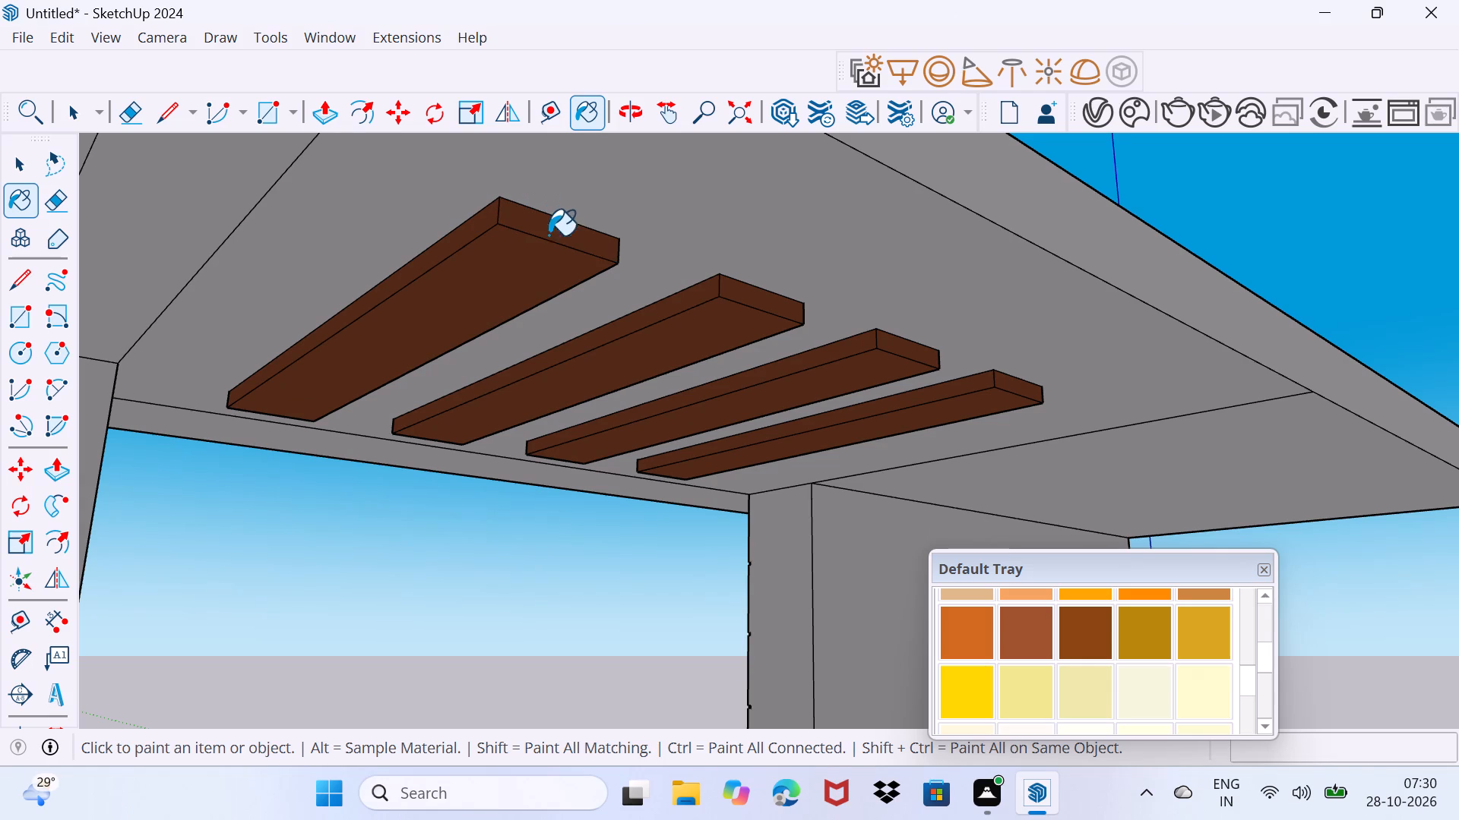
Paint the remaining unpainted long side faces of the four ceiling strips reddish-brown.
middle_drag(691, 298, 102, 212)
scroll(563, 428, up, 2)
click(498, 478)
click(577, 420)
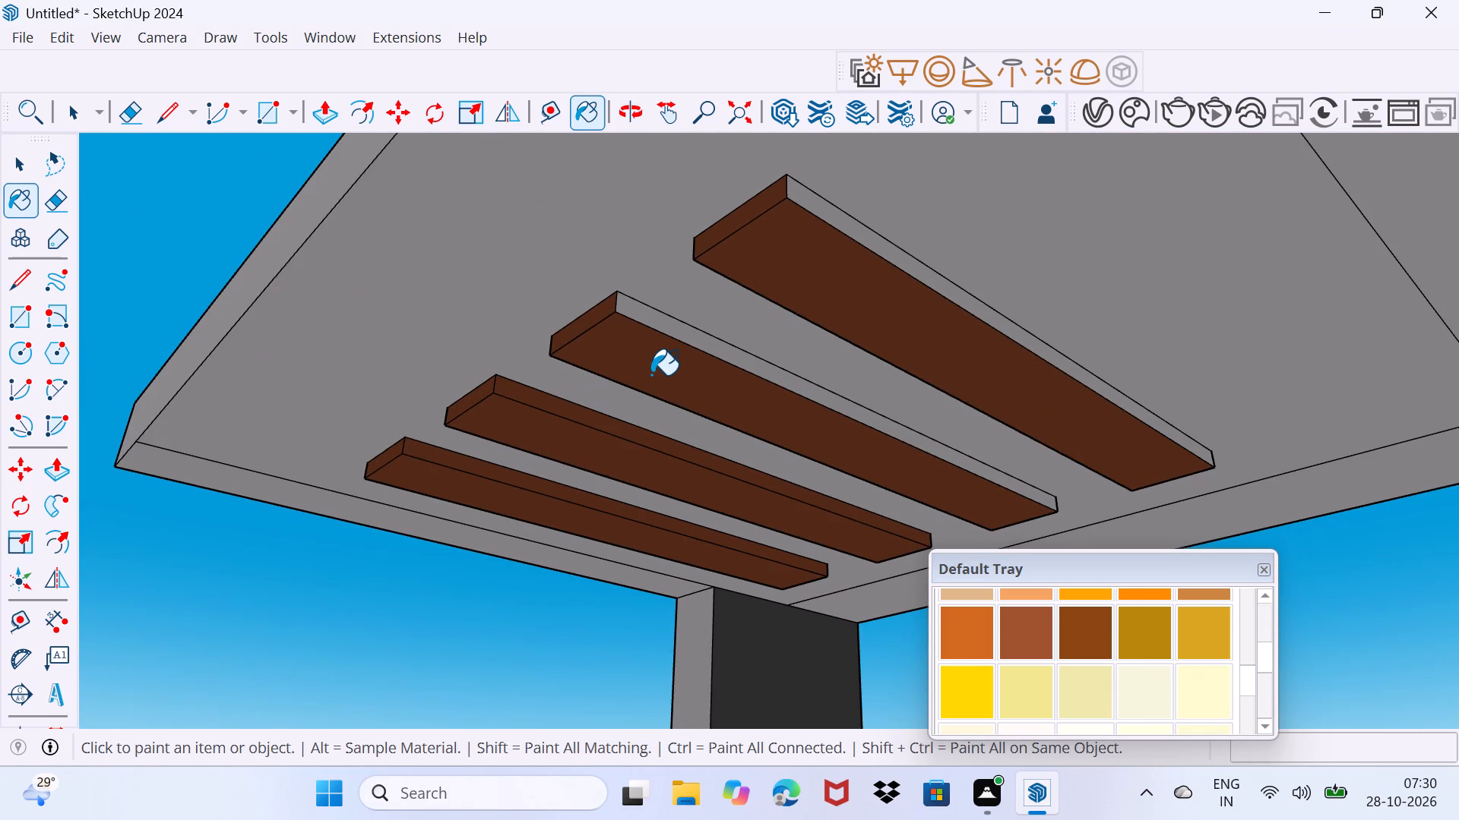
click(683, 338)
click(847, 230)
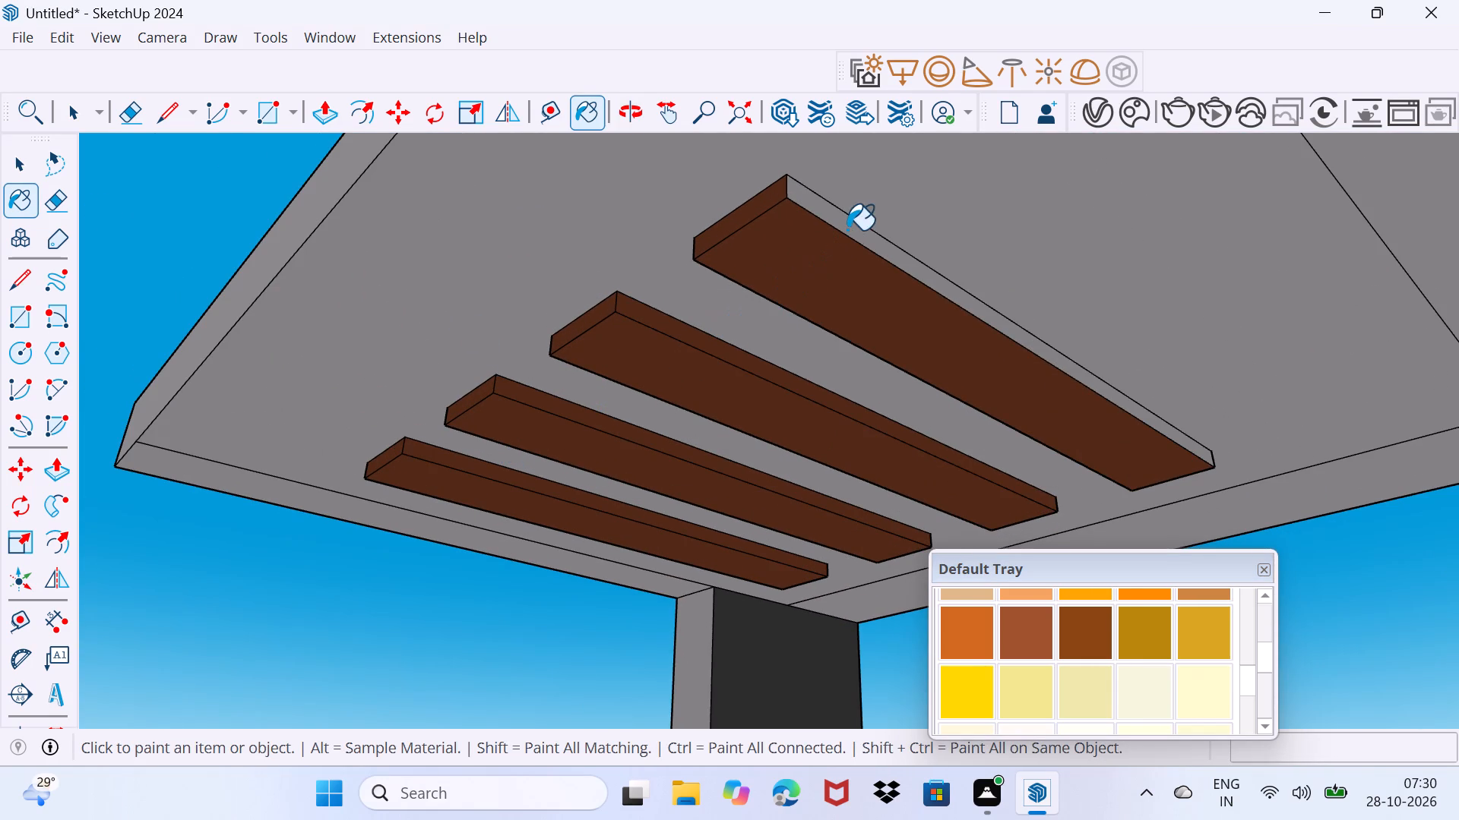
Paint the front end faces of the four ceiling strips under the balcony roof reddish-brown.
scroll(817, 279, down, 6)
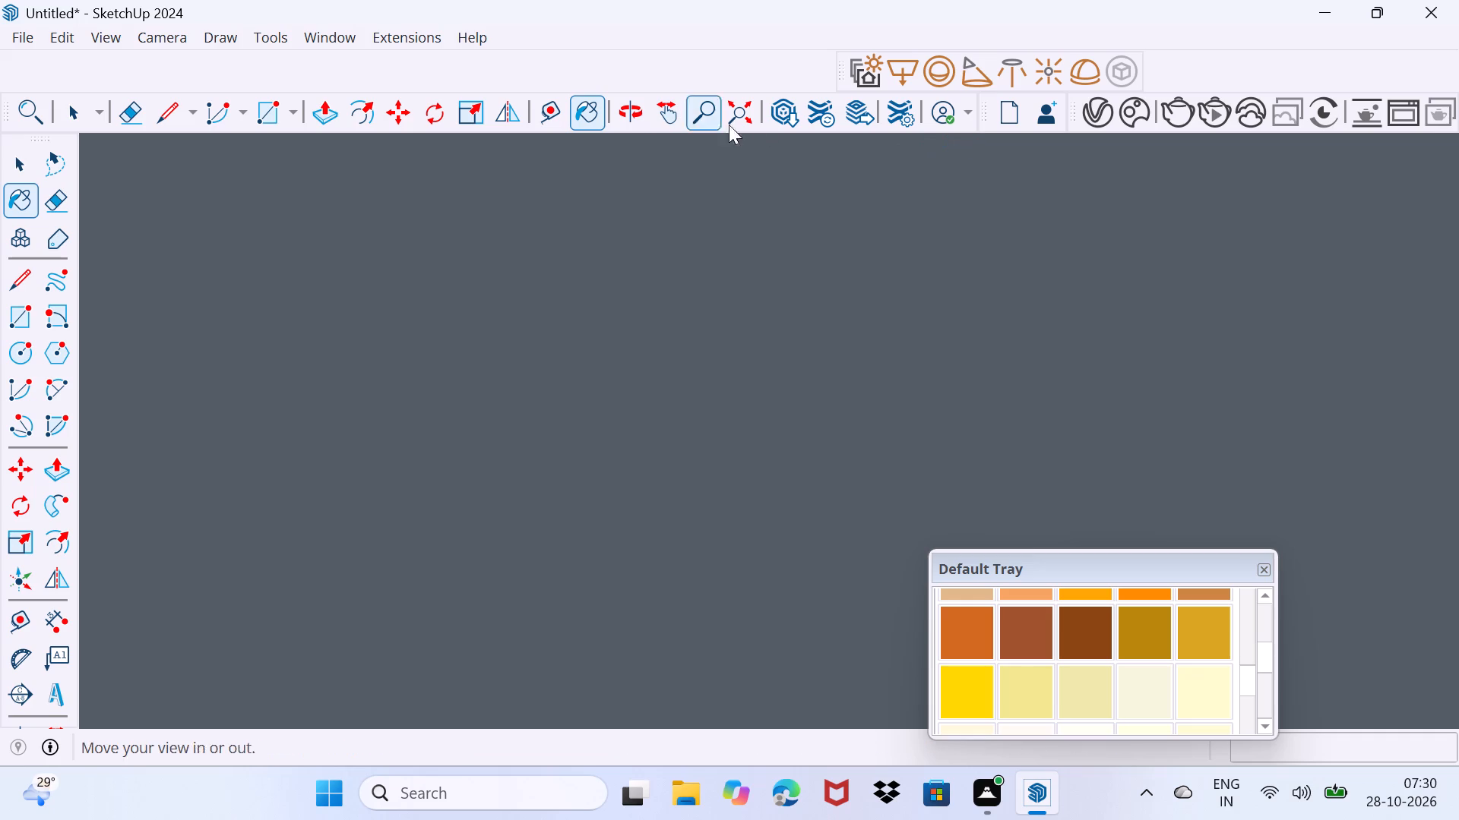
click(741, 120)
scroll(574, 408, up, 1)
middle_drag(489, 336, 768, 557)
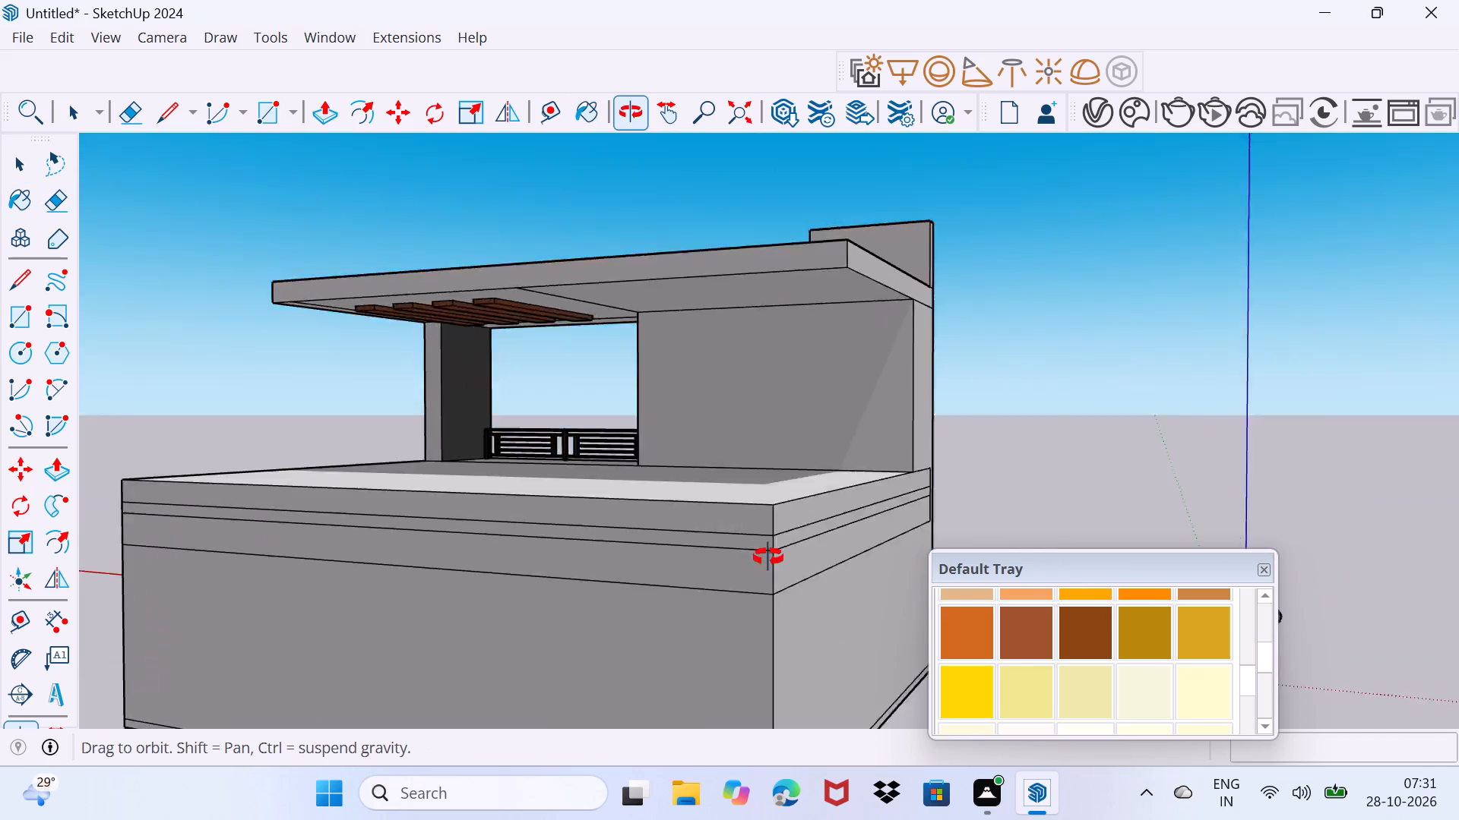
middle_drag(768, 557, 1425, 550)
middle_drag(673, 456, 1122, 453)
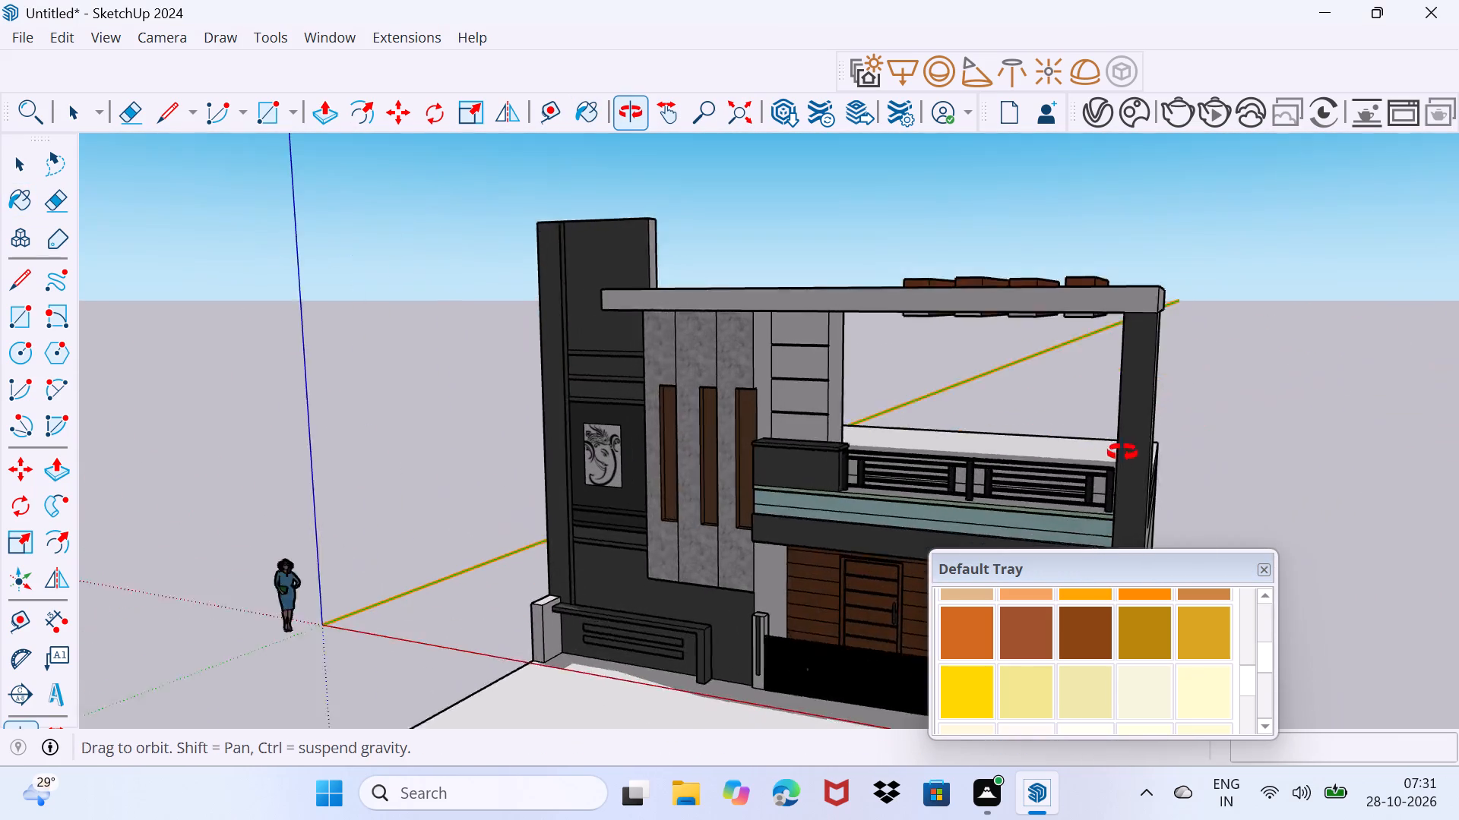
middle_drag(1122, 453, 1160, 443)
scroll(945, 354, up, 7)
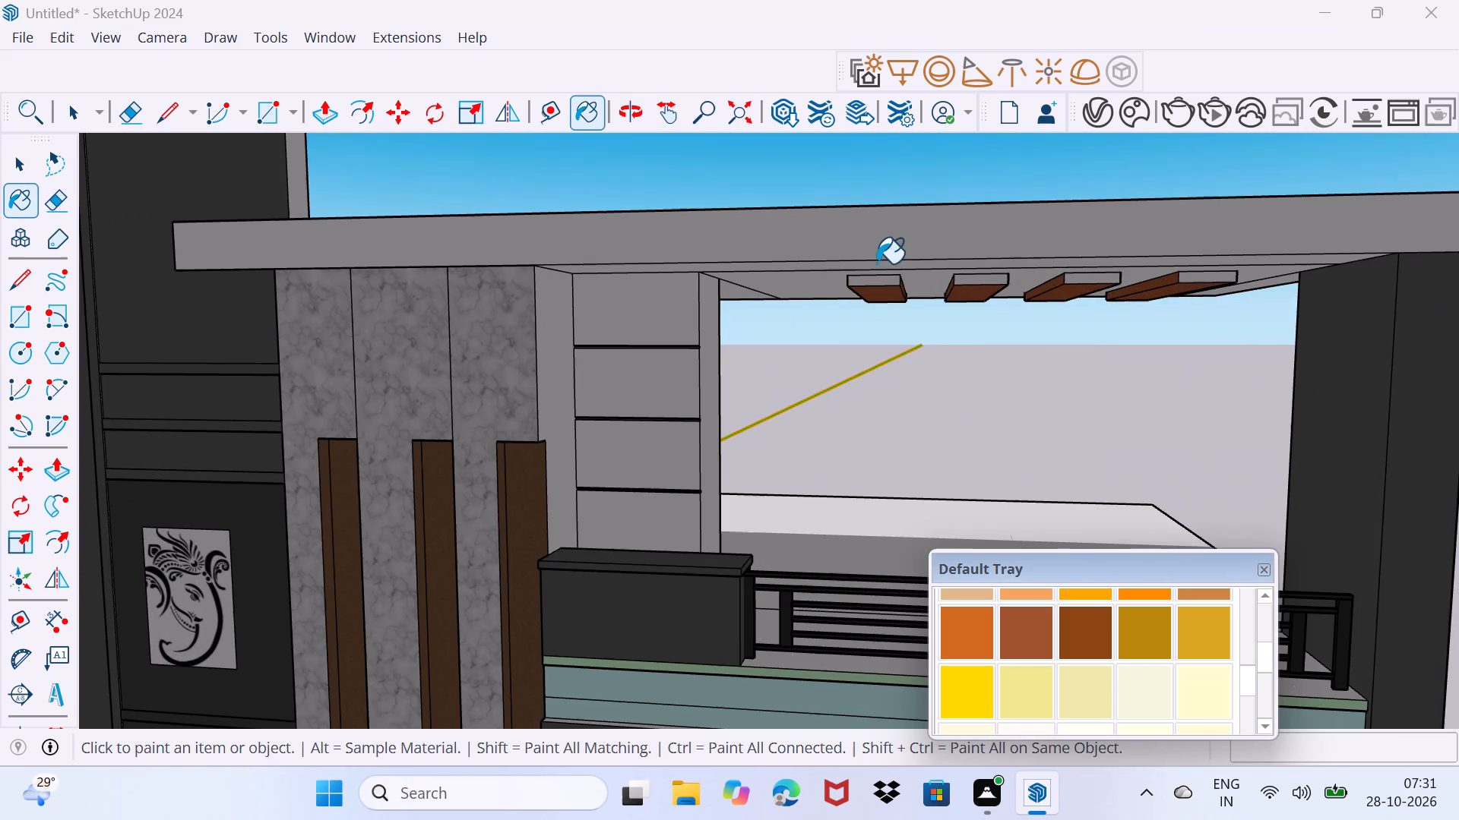
scroll(866, 292, up, 4)
click(889, 273)
click(1060, 273)
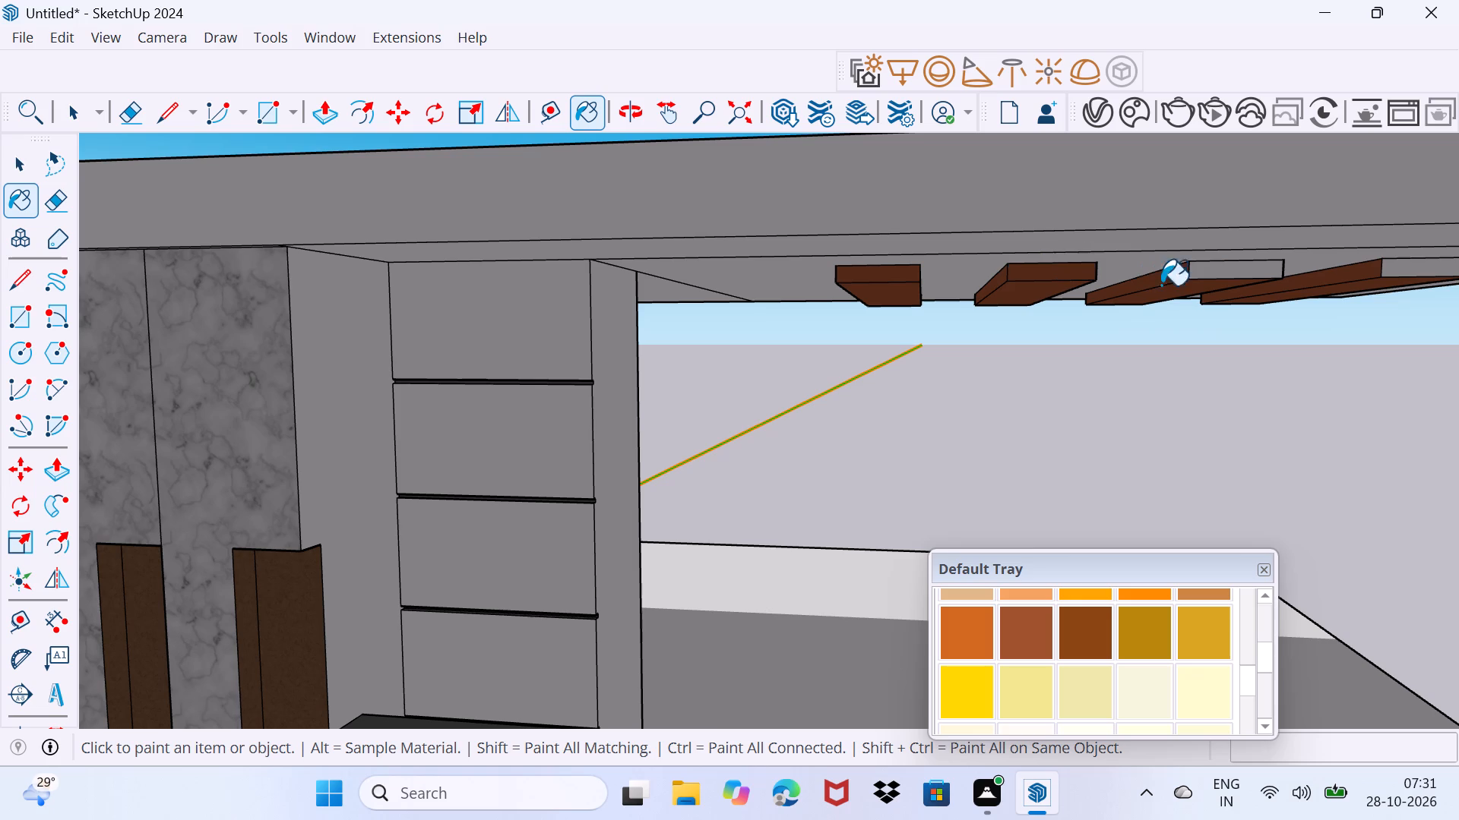
click(1237, 267)
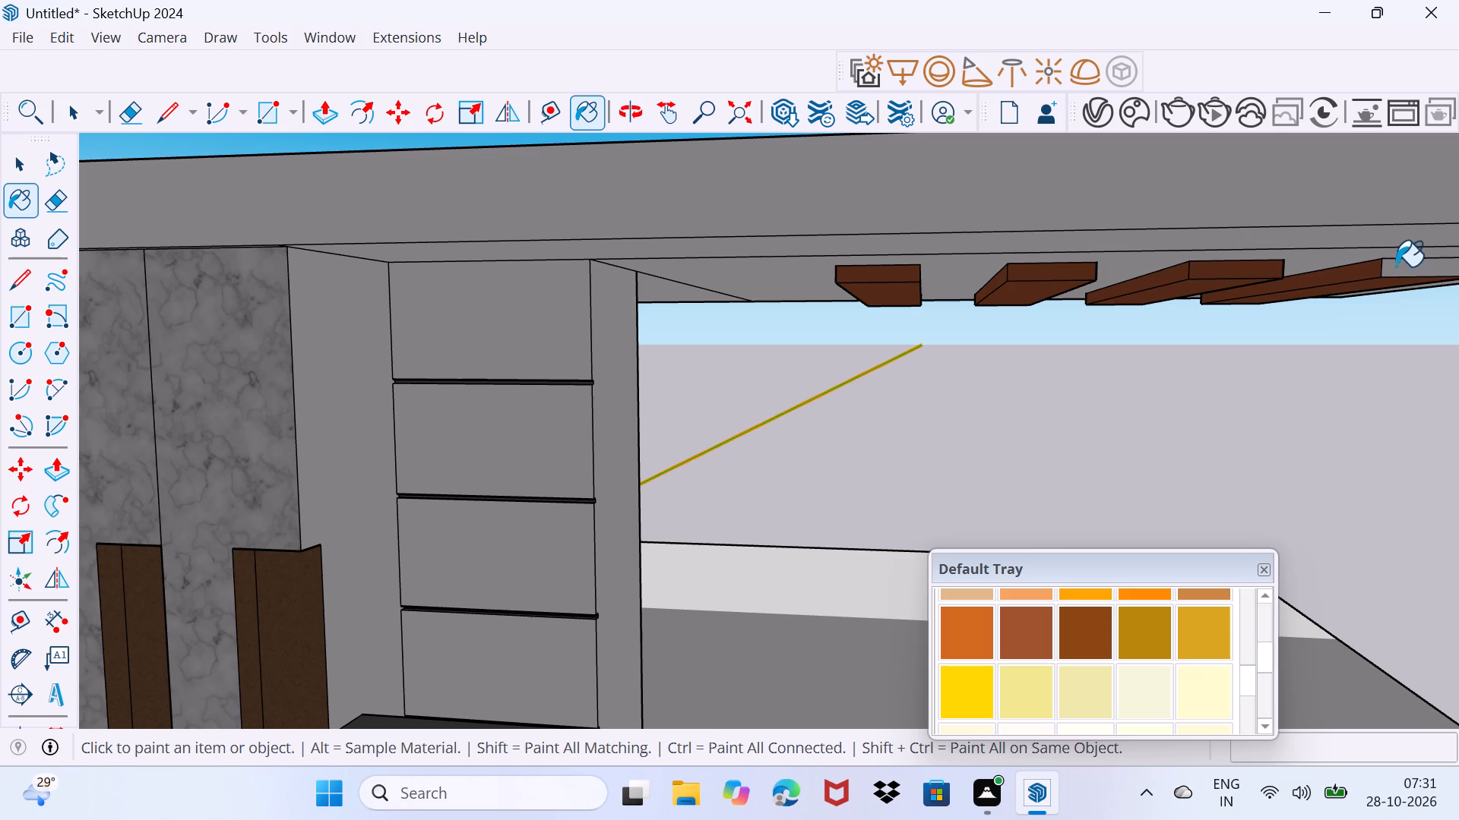
click(1396, 266)
Examine the whole house elevation from the front, including the painted strips under the balcony roof.
scroll(1255, 295, down, 7)
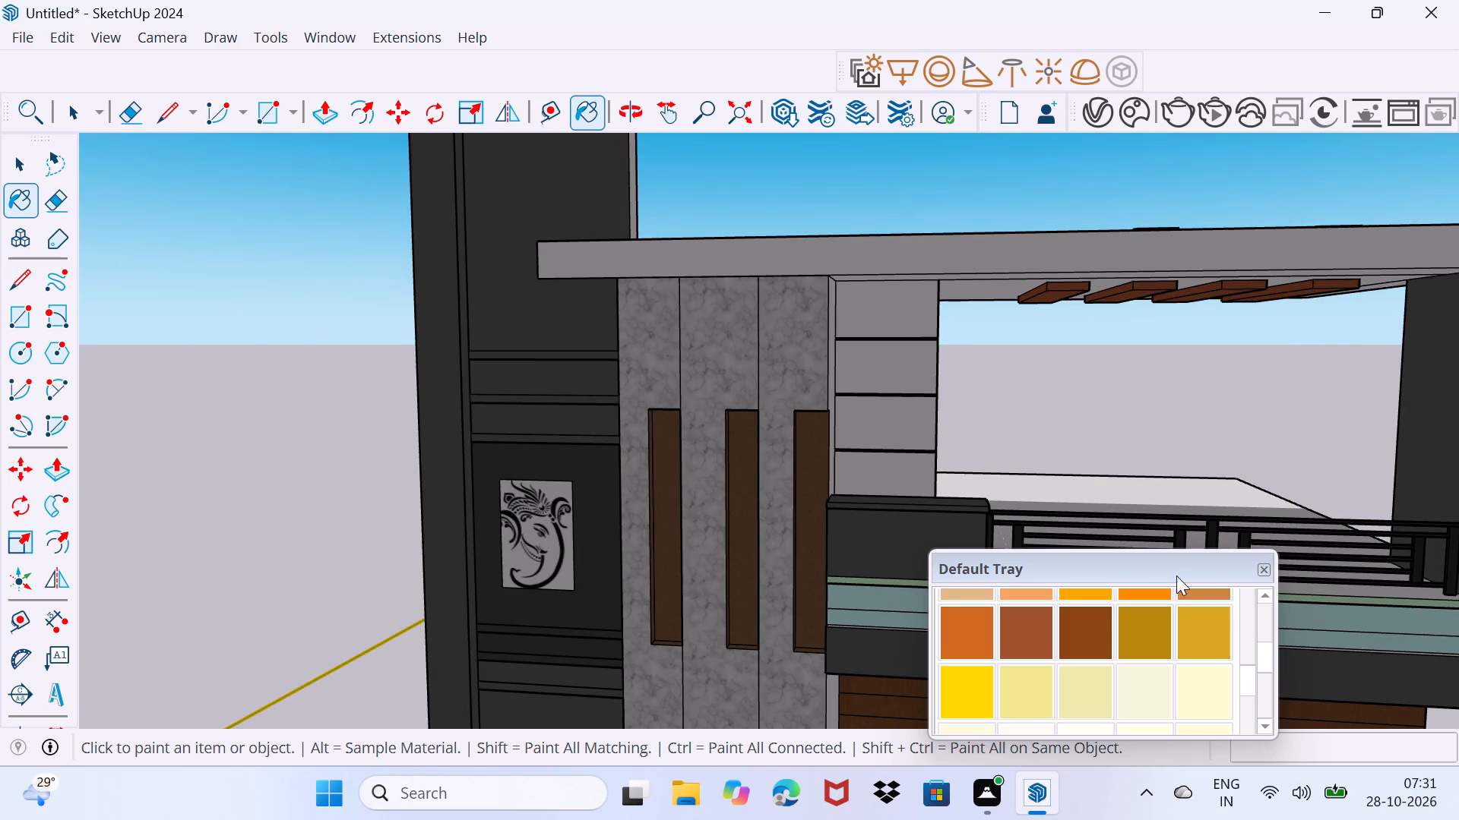
drag(1176, 576, 929, 736)
scroll(923, 541, down, 9)
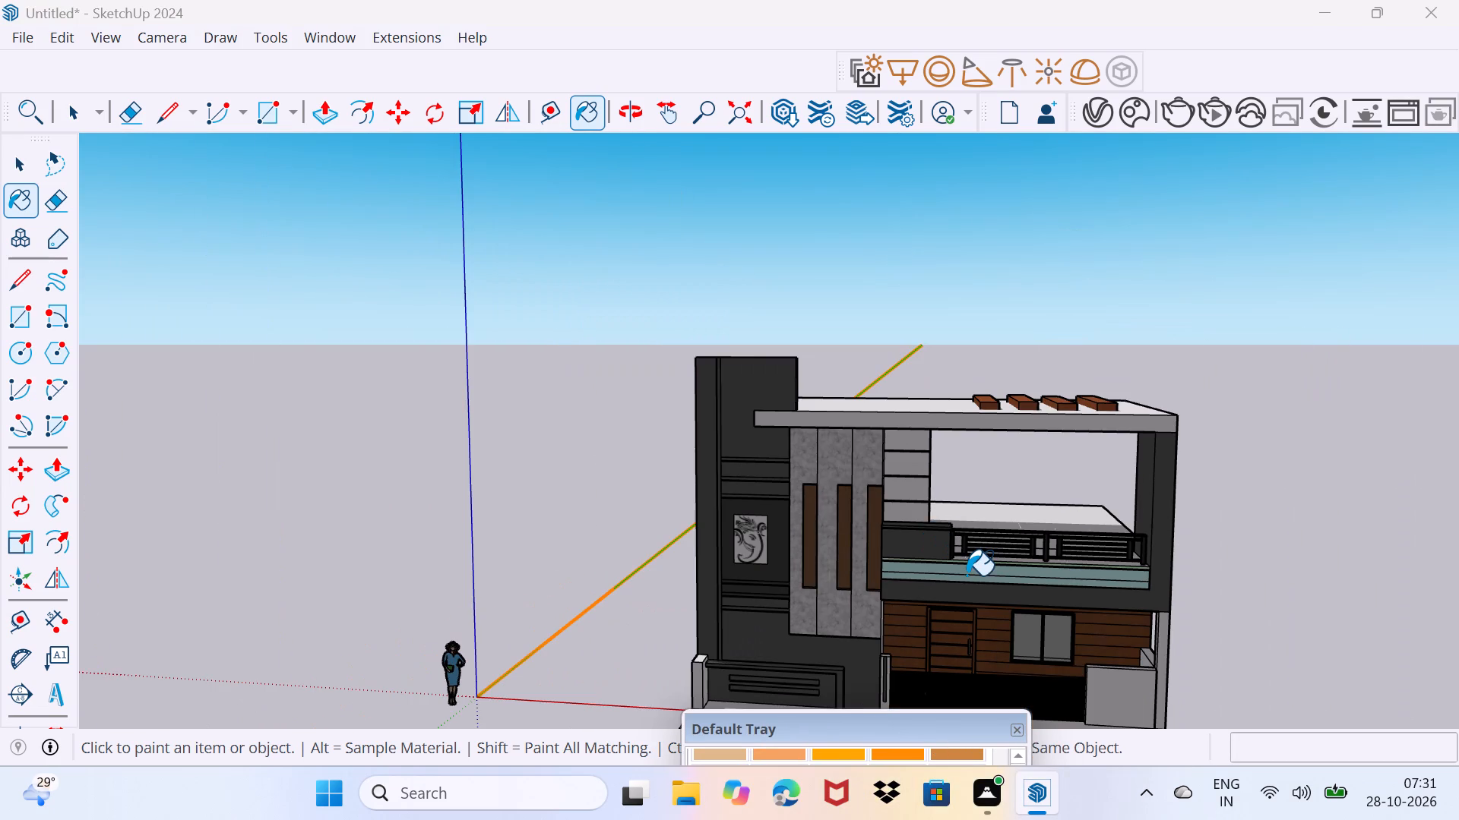
shift+middle_drag(967, 576, 563, 389)
middle_drag(605, 465, 816, 552)
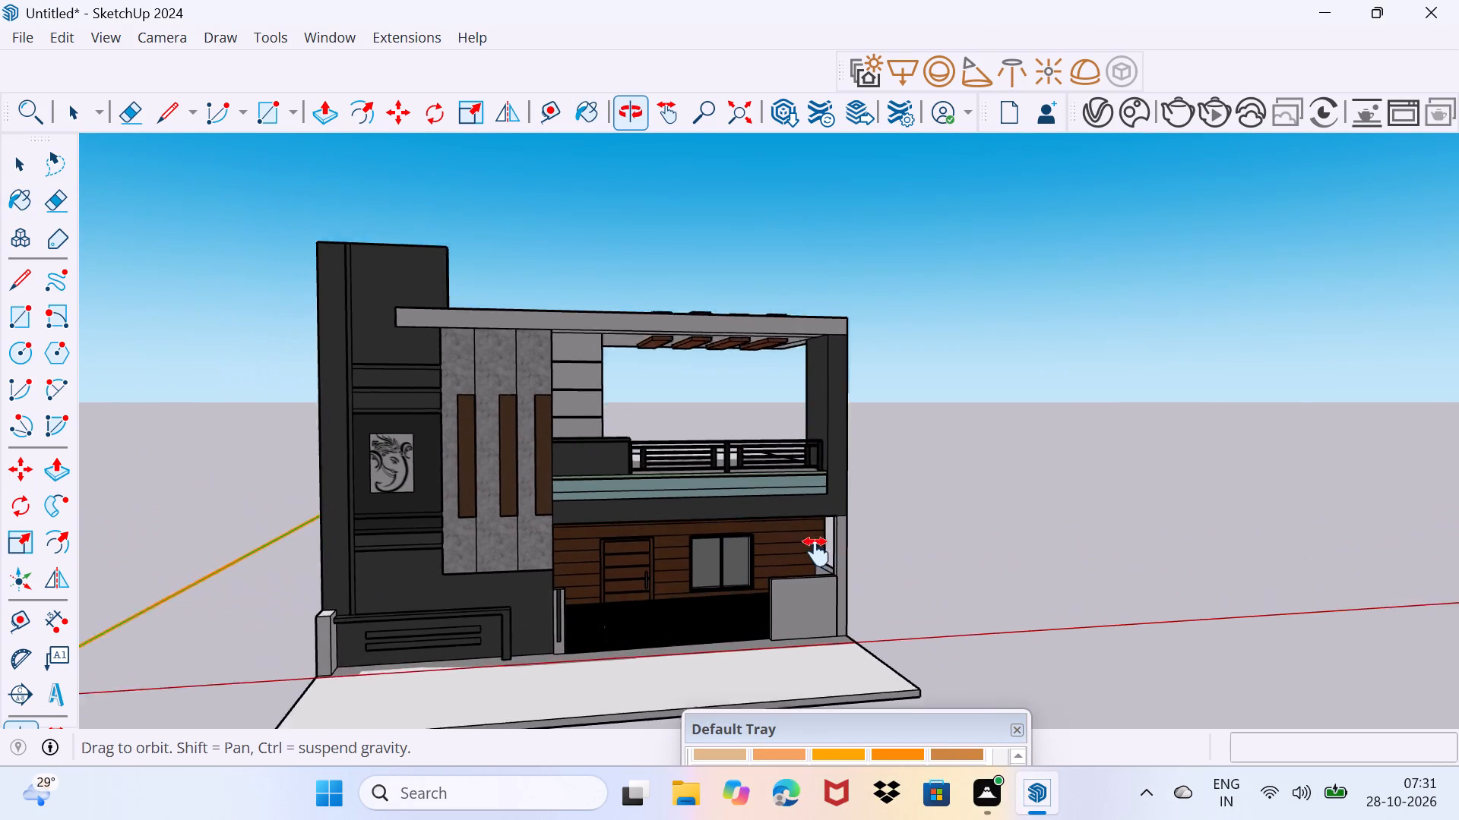
middle_drag(816, 552, 812, 556)
scroll(577, 541, up, 1)
middle_drag(564, 537, 713, 515)
middle_drag(628, 569, 547, 487)
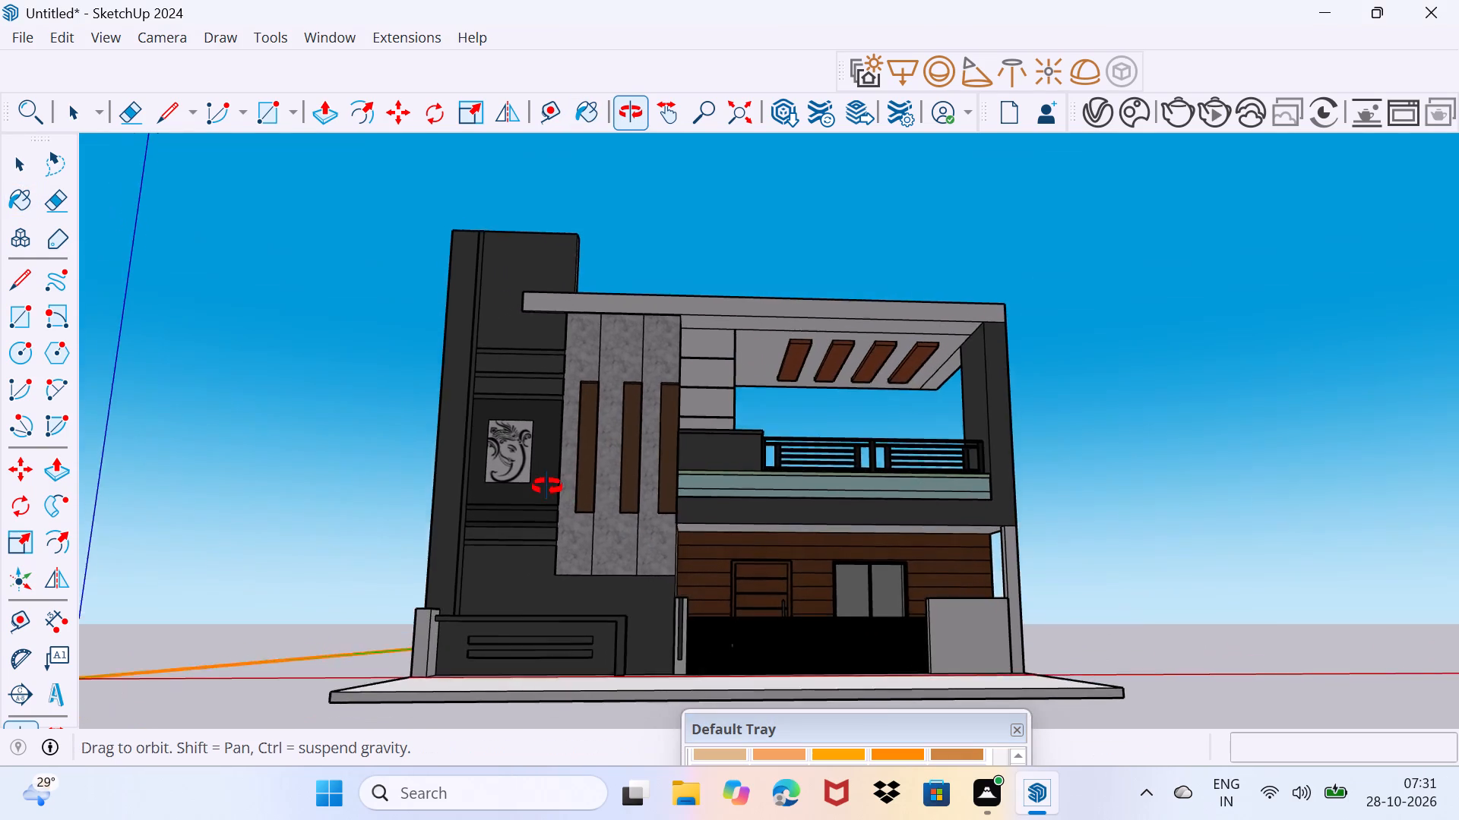
middle_drag(547, 487, 546, 497)
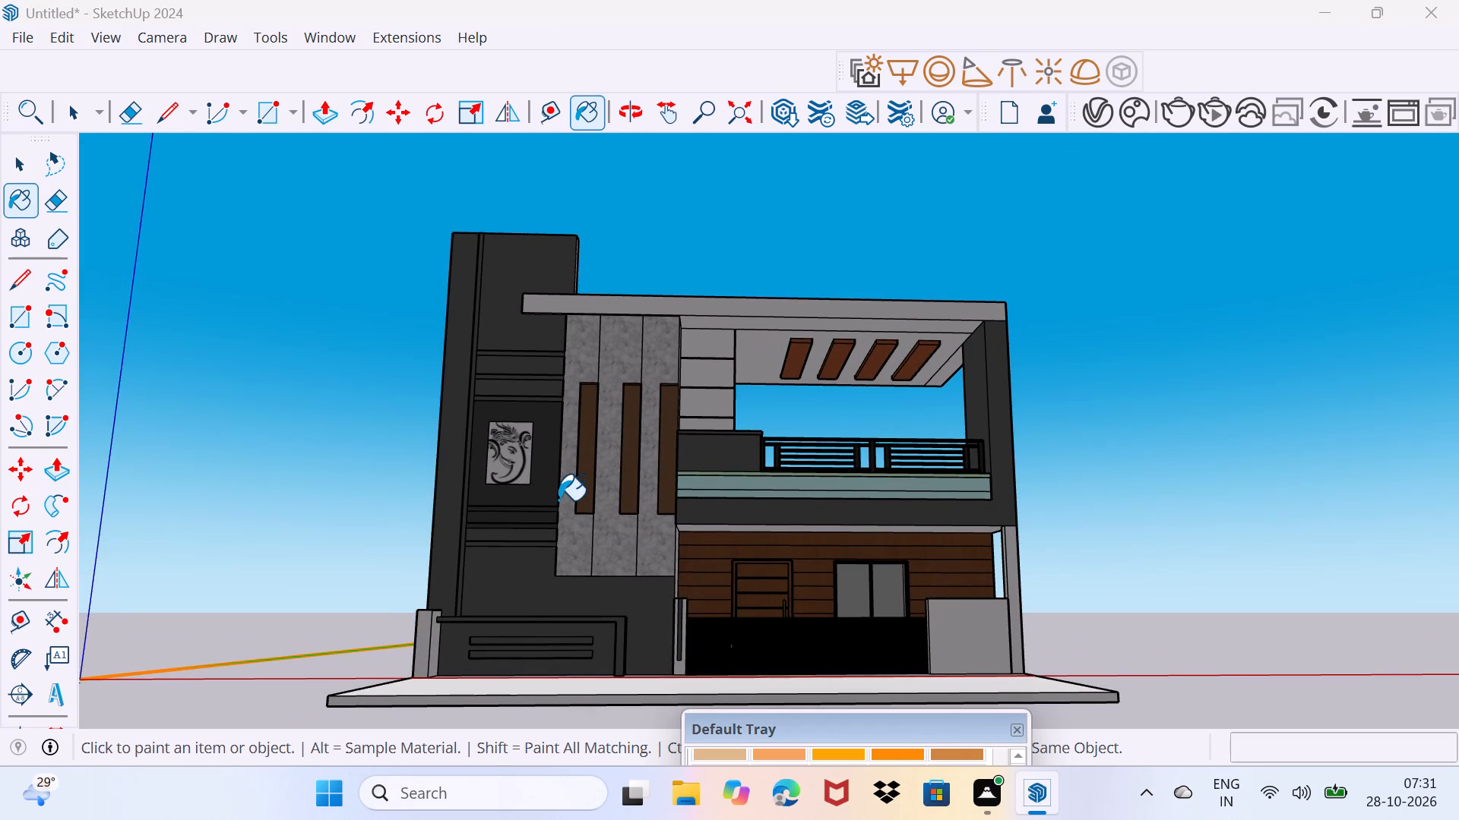
Save the model as Untitled.skp in the Documents folder, replacing the existing file.
key(ctrl+s)
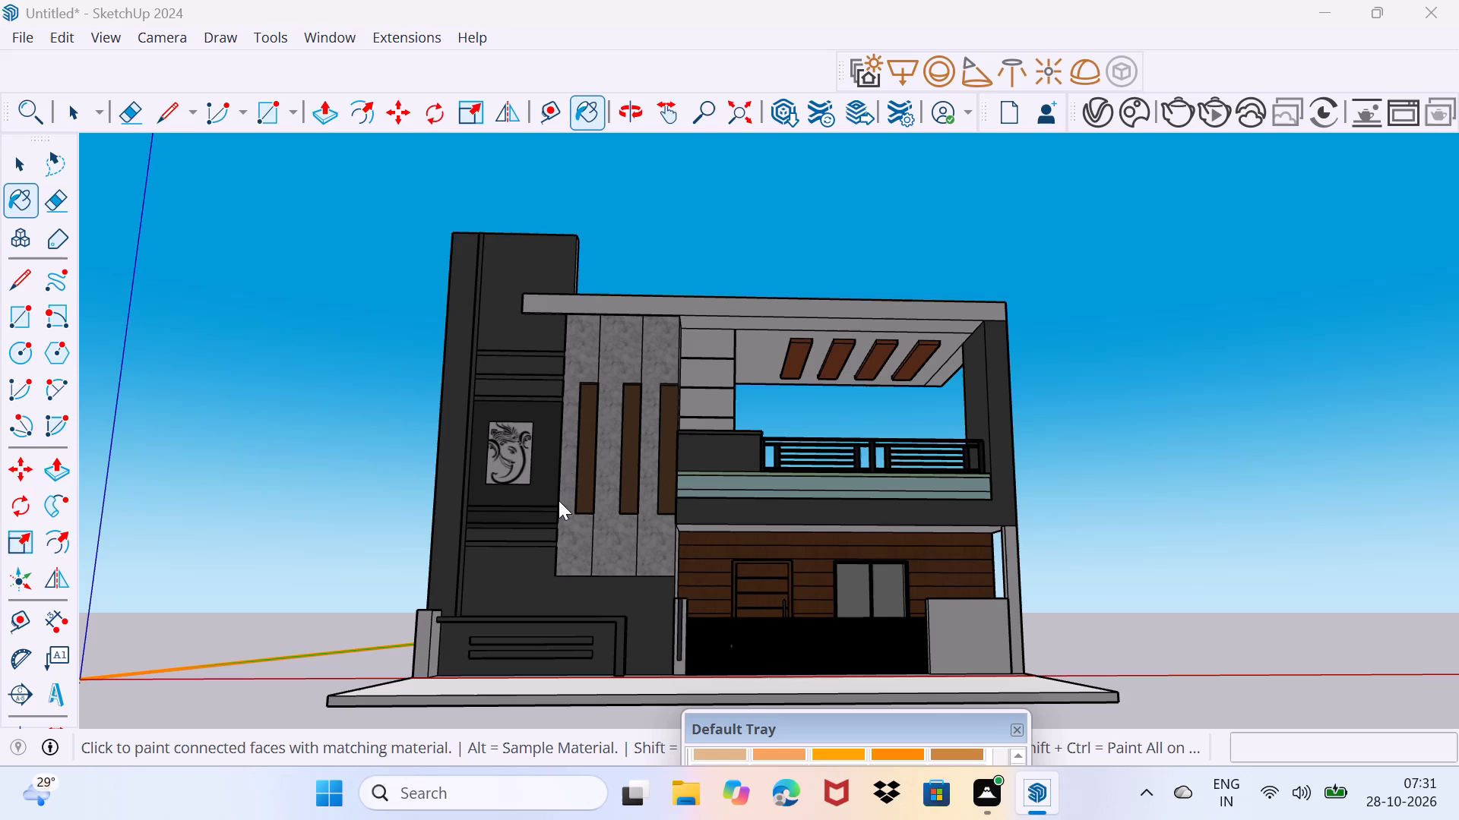
click(536, 725)
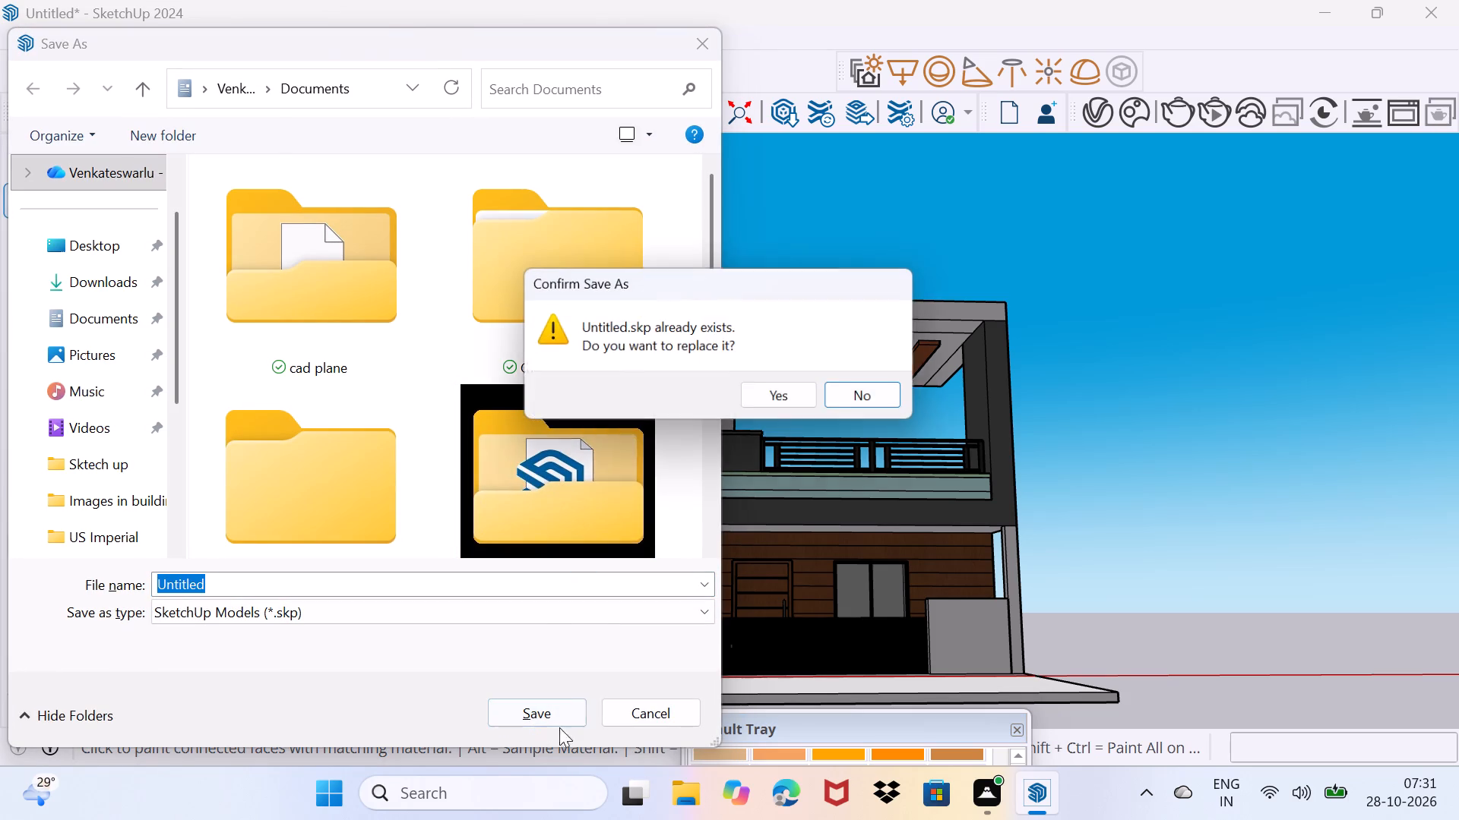
click(775, 394)
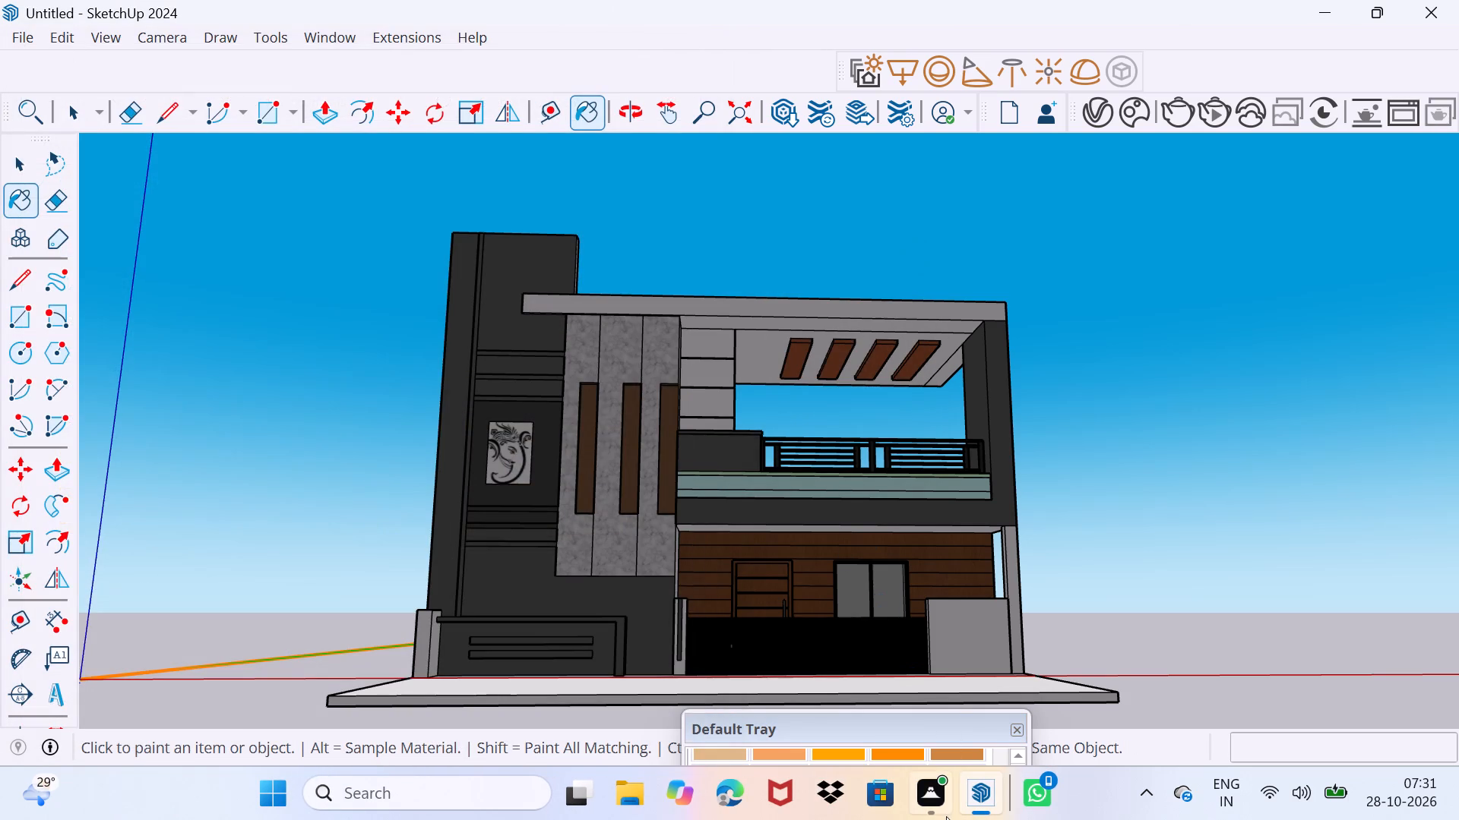